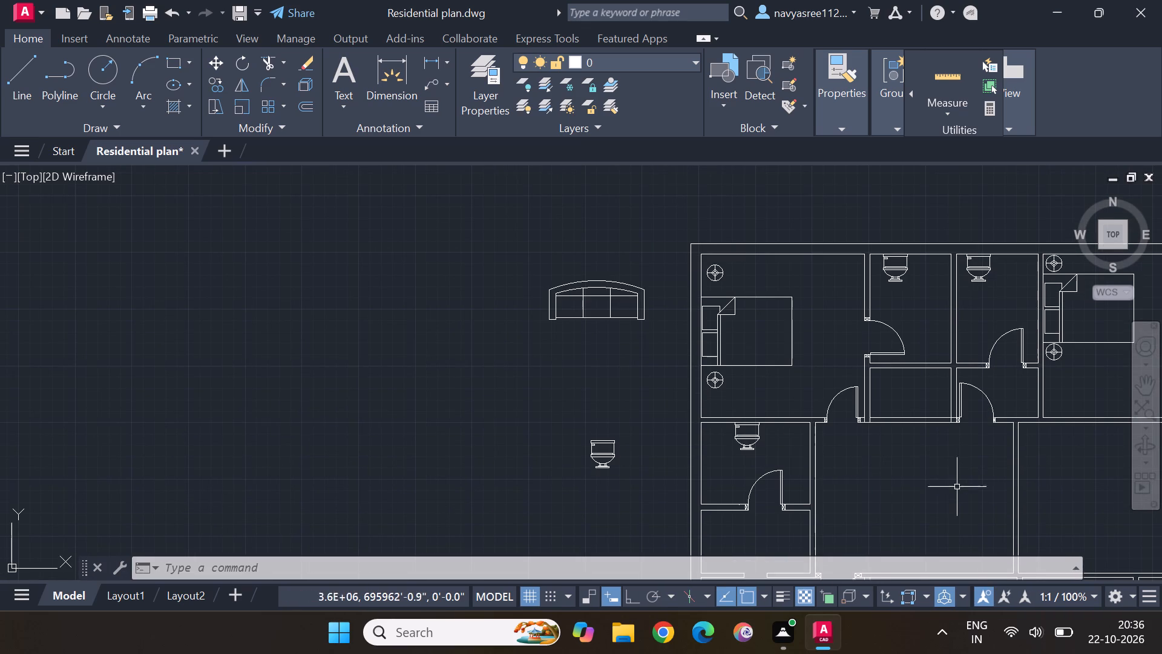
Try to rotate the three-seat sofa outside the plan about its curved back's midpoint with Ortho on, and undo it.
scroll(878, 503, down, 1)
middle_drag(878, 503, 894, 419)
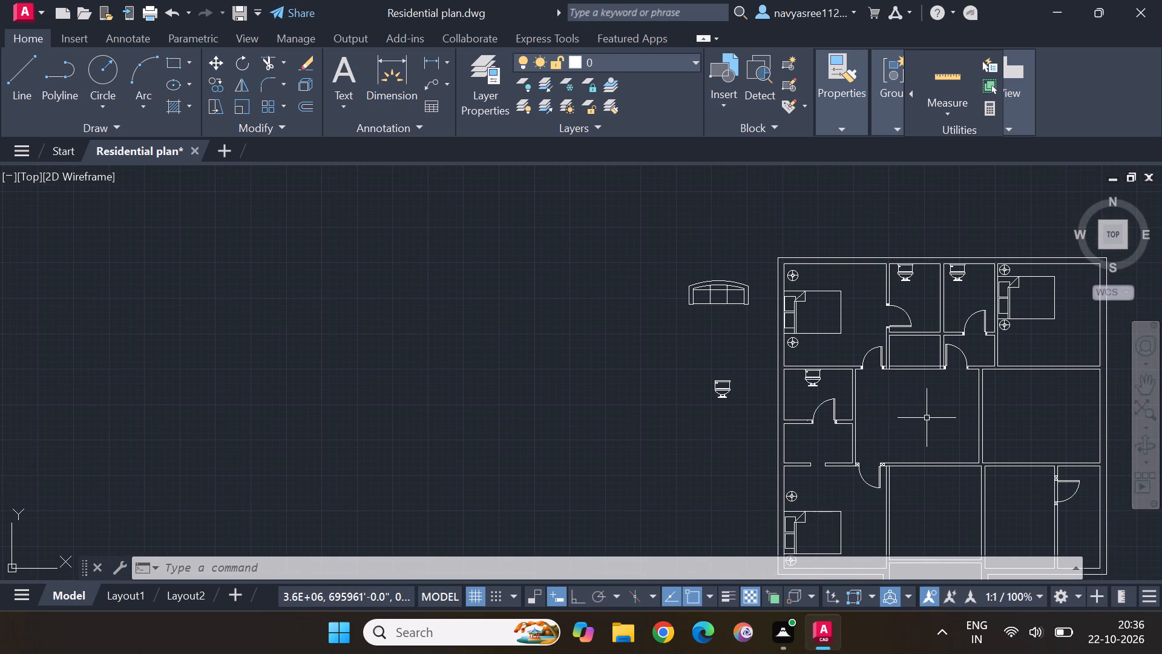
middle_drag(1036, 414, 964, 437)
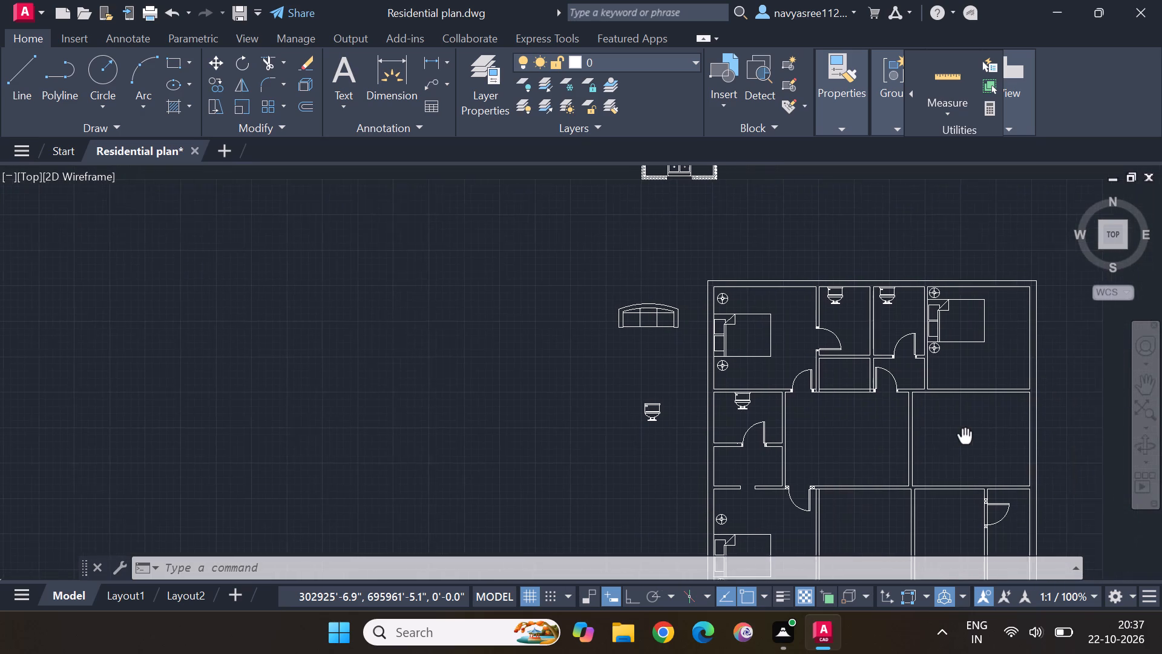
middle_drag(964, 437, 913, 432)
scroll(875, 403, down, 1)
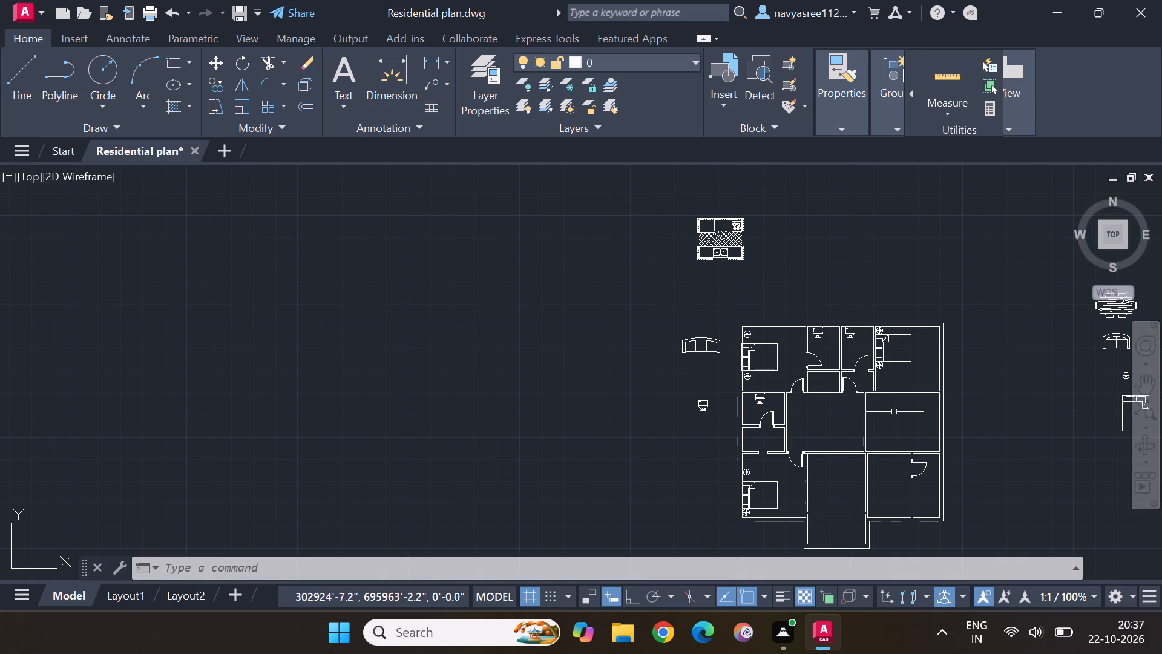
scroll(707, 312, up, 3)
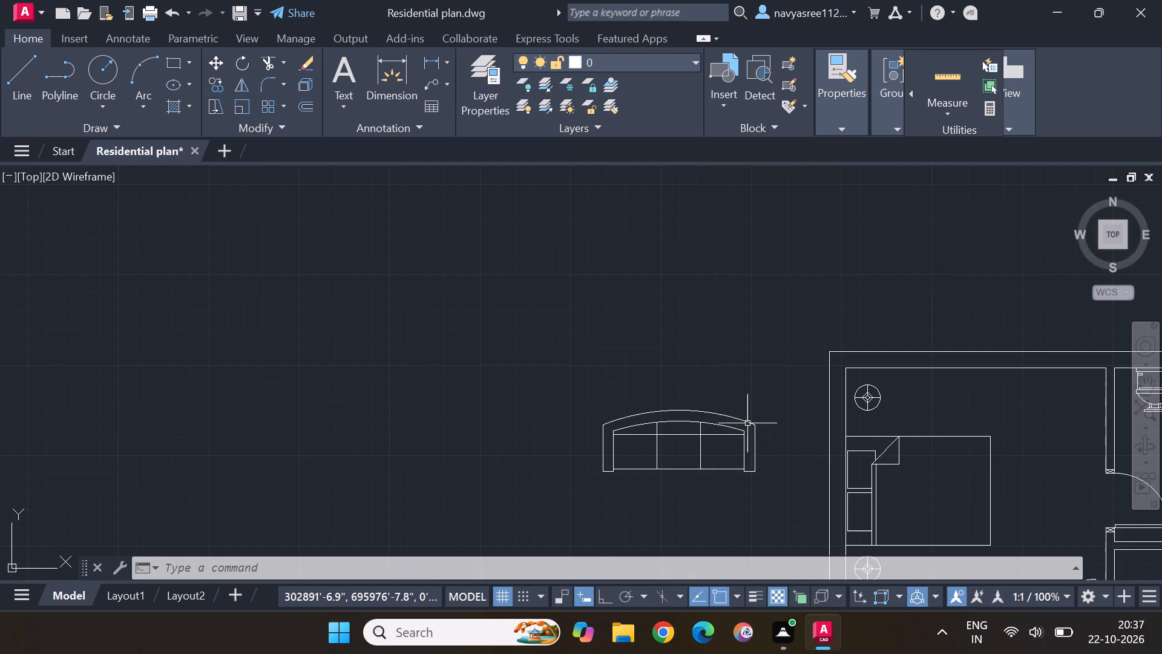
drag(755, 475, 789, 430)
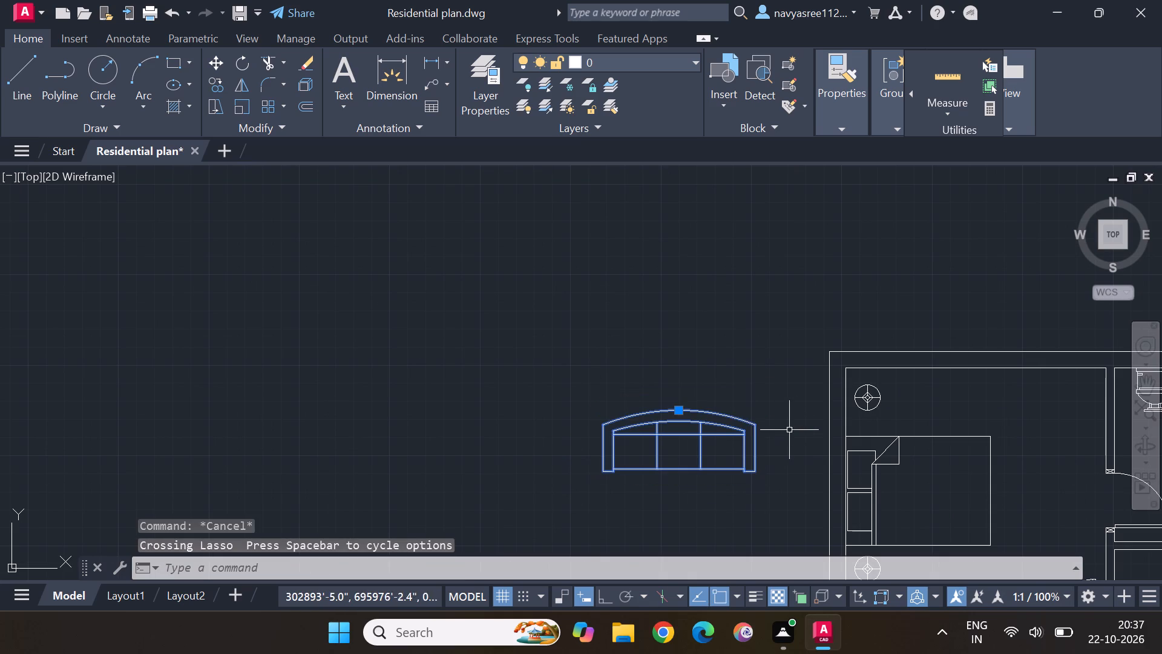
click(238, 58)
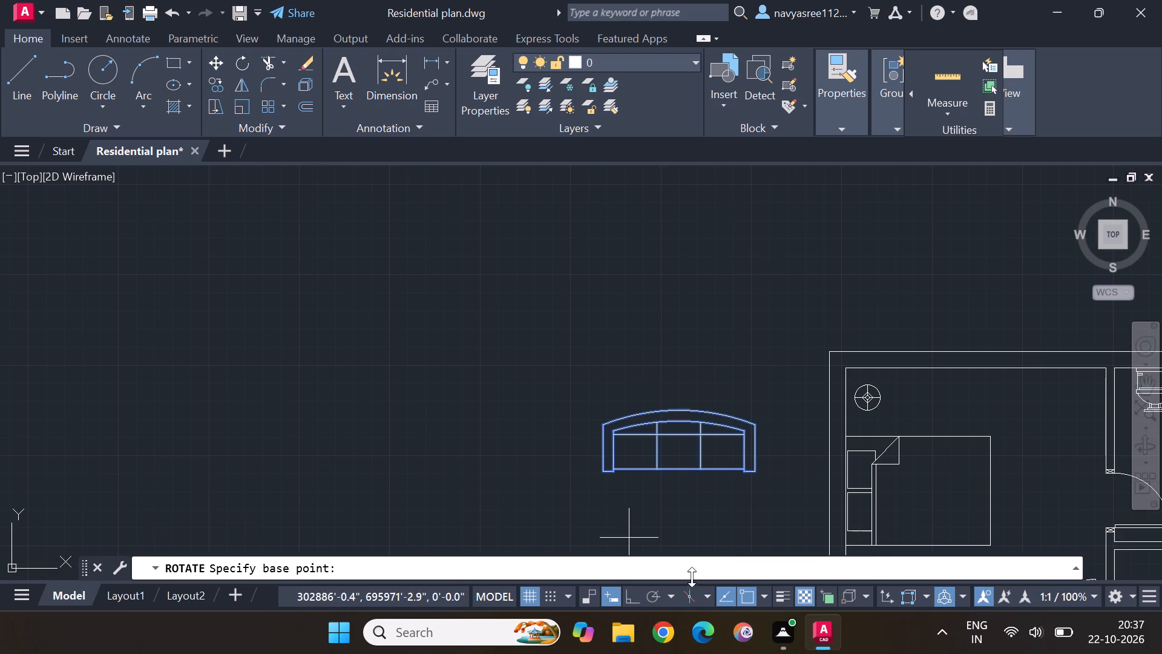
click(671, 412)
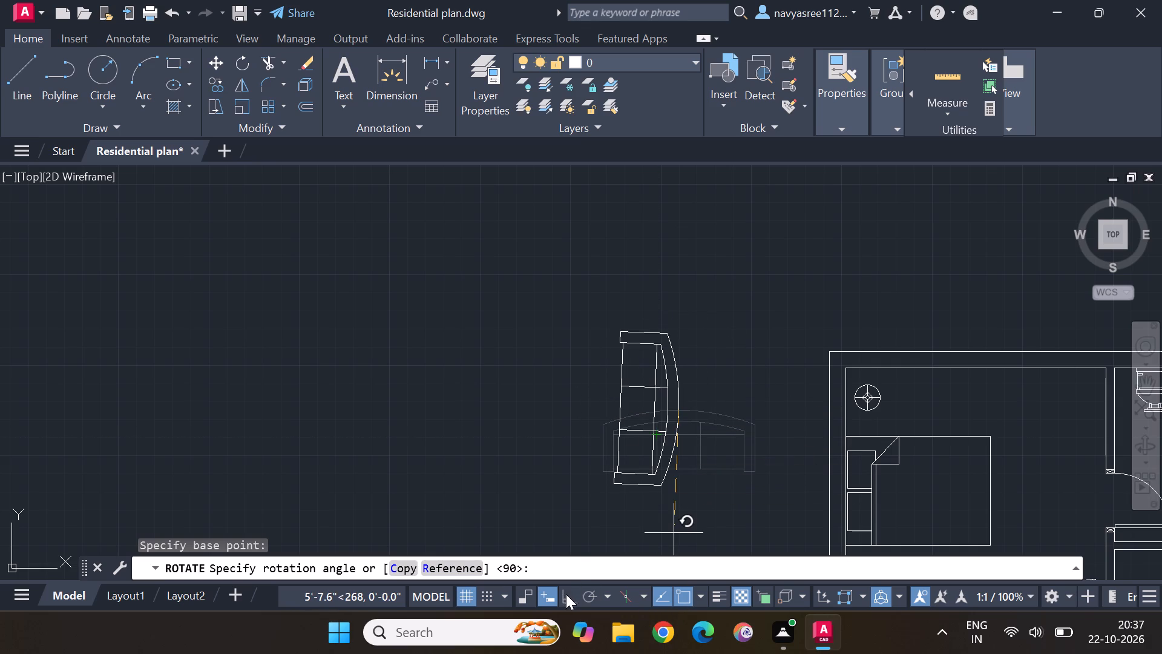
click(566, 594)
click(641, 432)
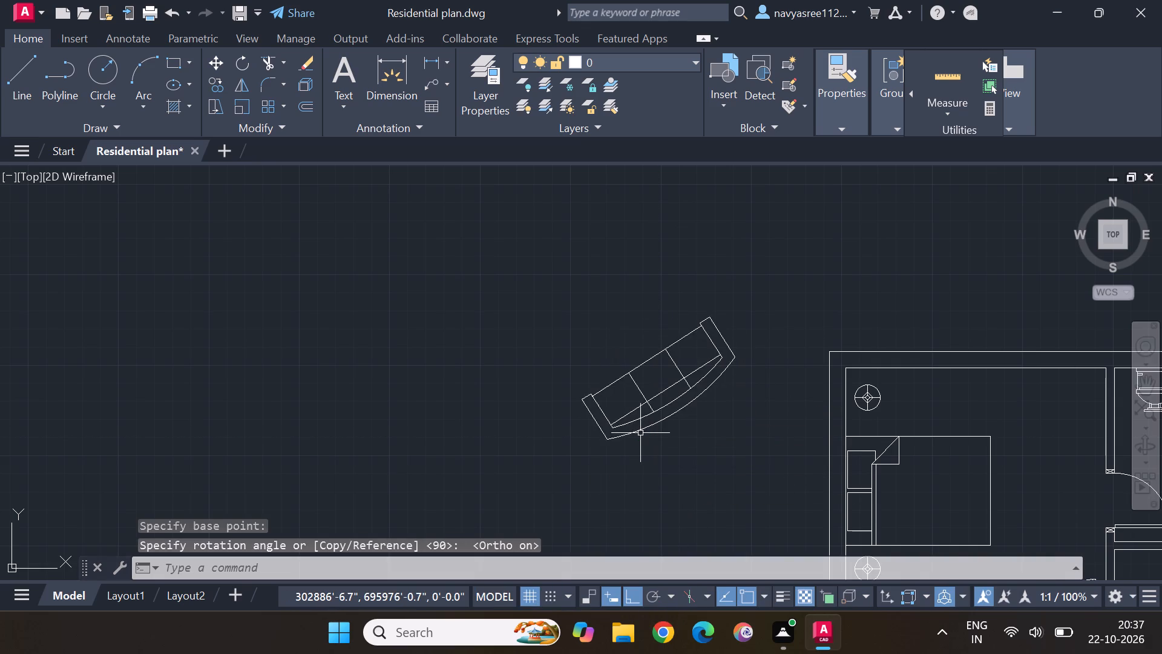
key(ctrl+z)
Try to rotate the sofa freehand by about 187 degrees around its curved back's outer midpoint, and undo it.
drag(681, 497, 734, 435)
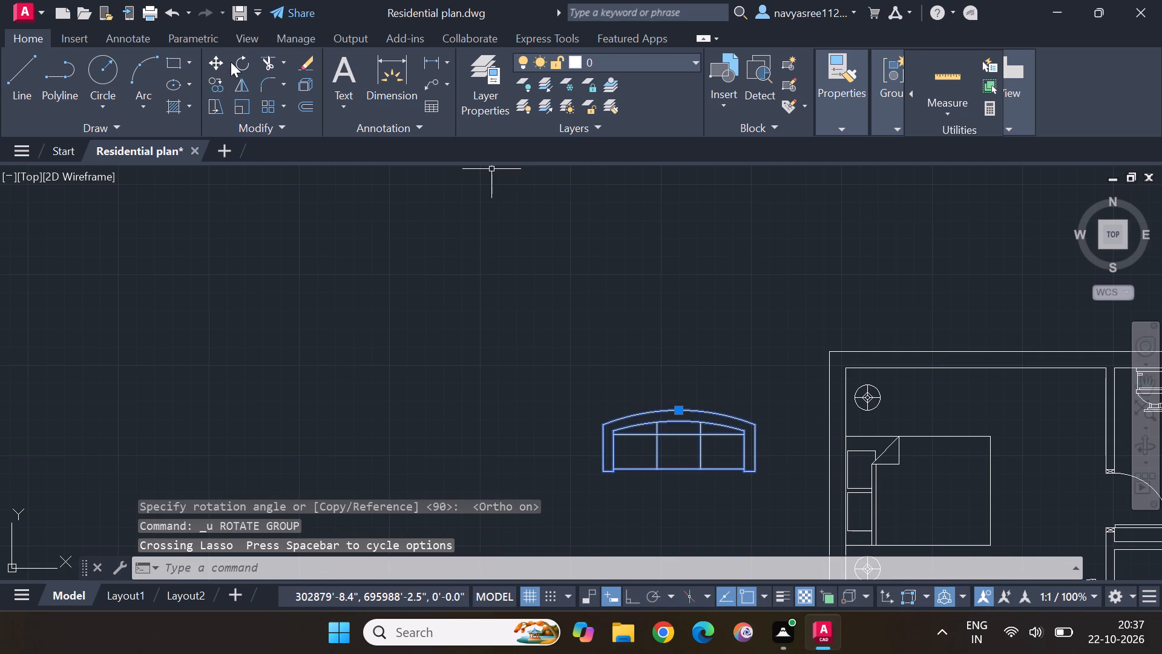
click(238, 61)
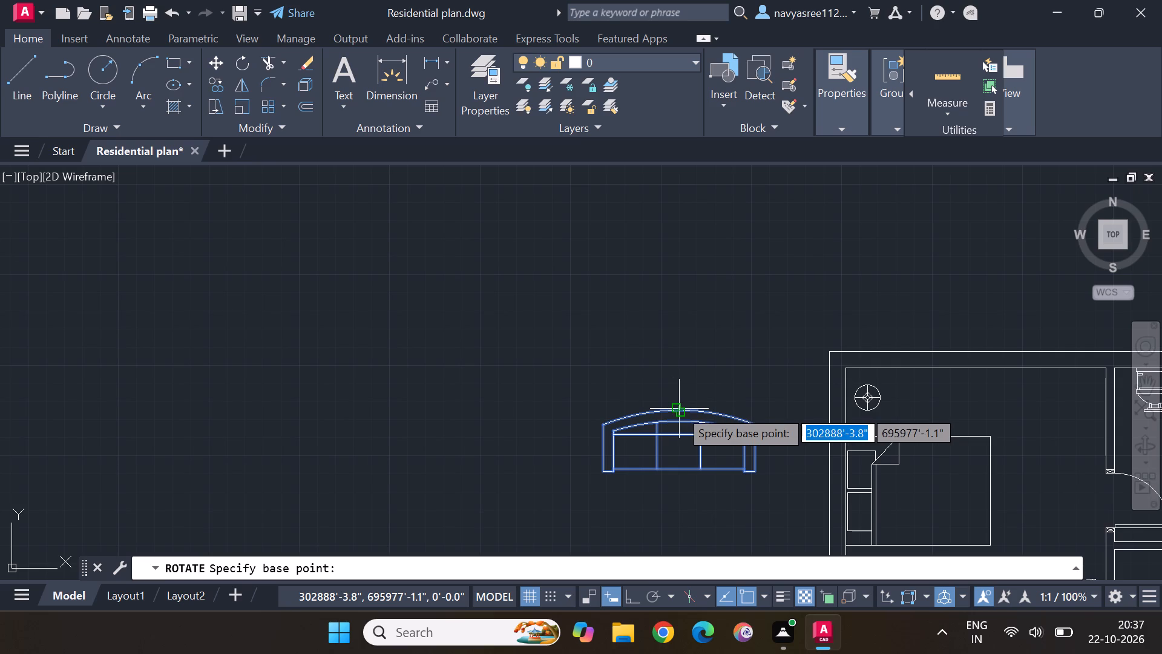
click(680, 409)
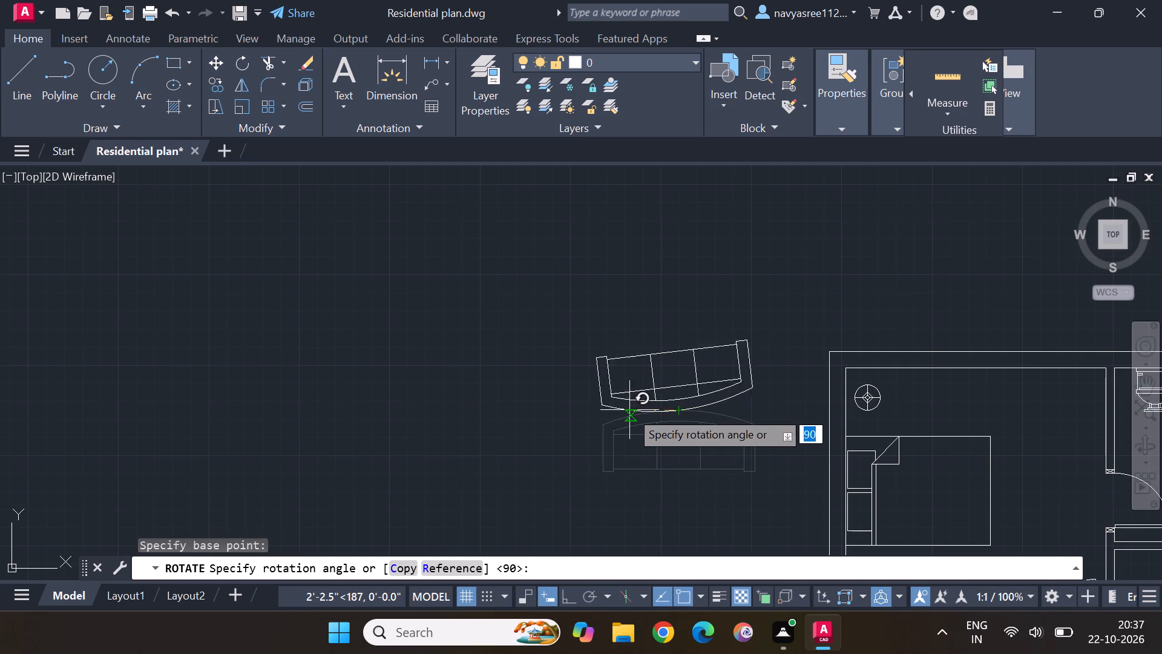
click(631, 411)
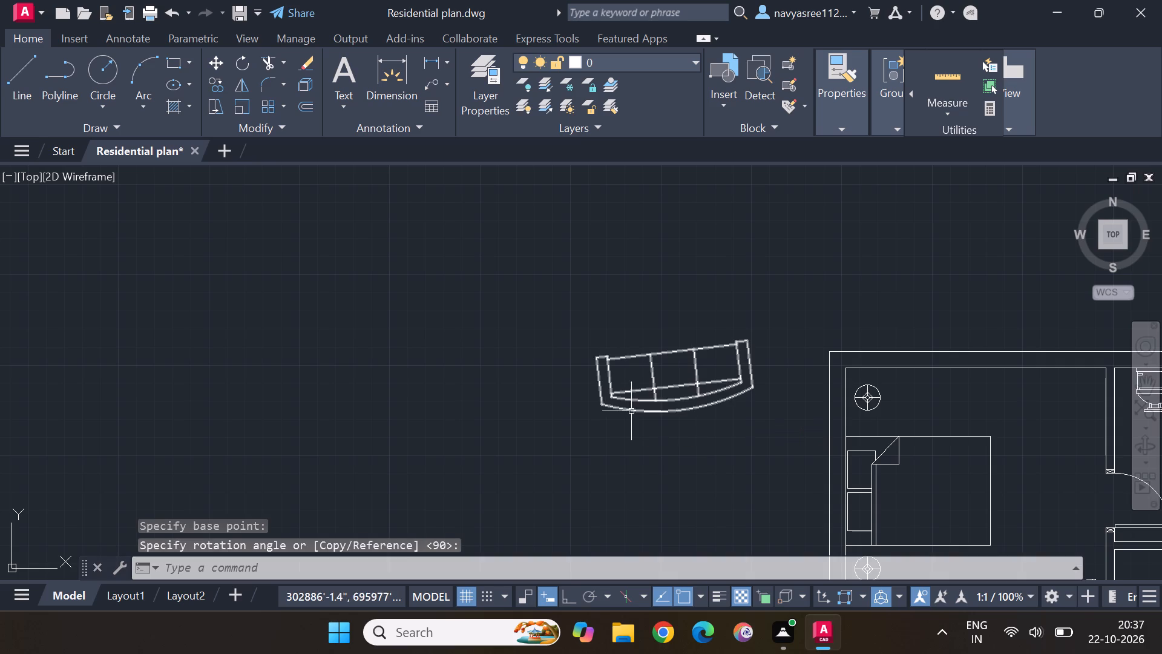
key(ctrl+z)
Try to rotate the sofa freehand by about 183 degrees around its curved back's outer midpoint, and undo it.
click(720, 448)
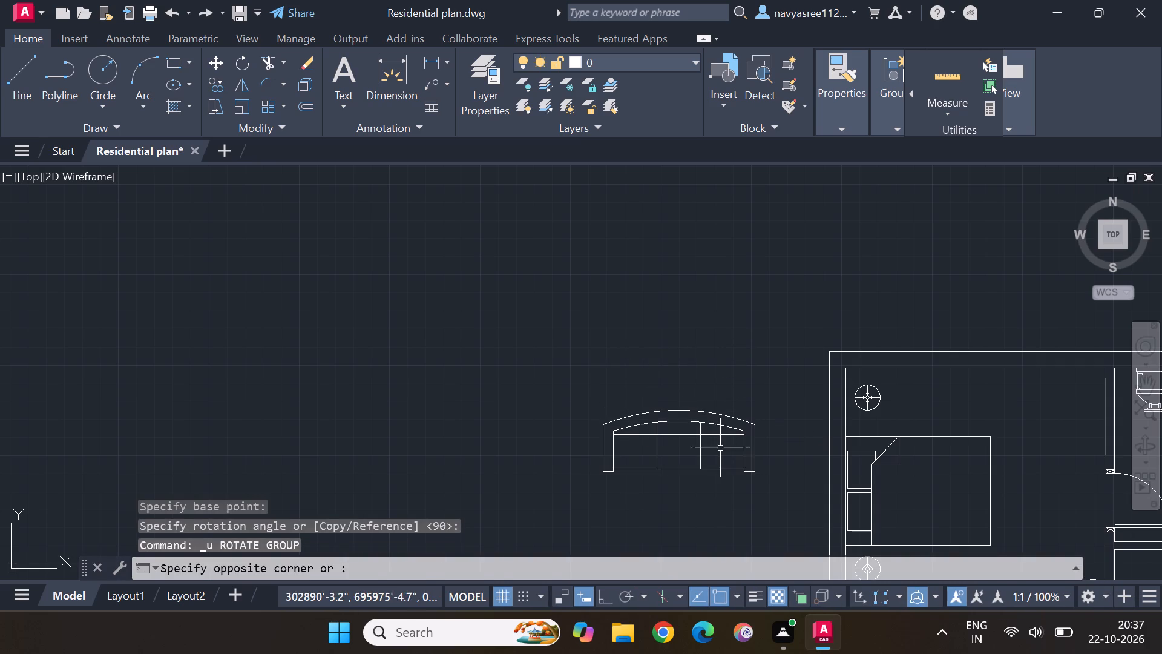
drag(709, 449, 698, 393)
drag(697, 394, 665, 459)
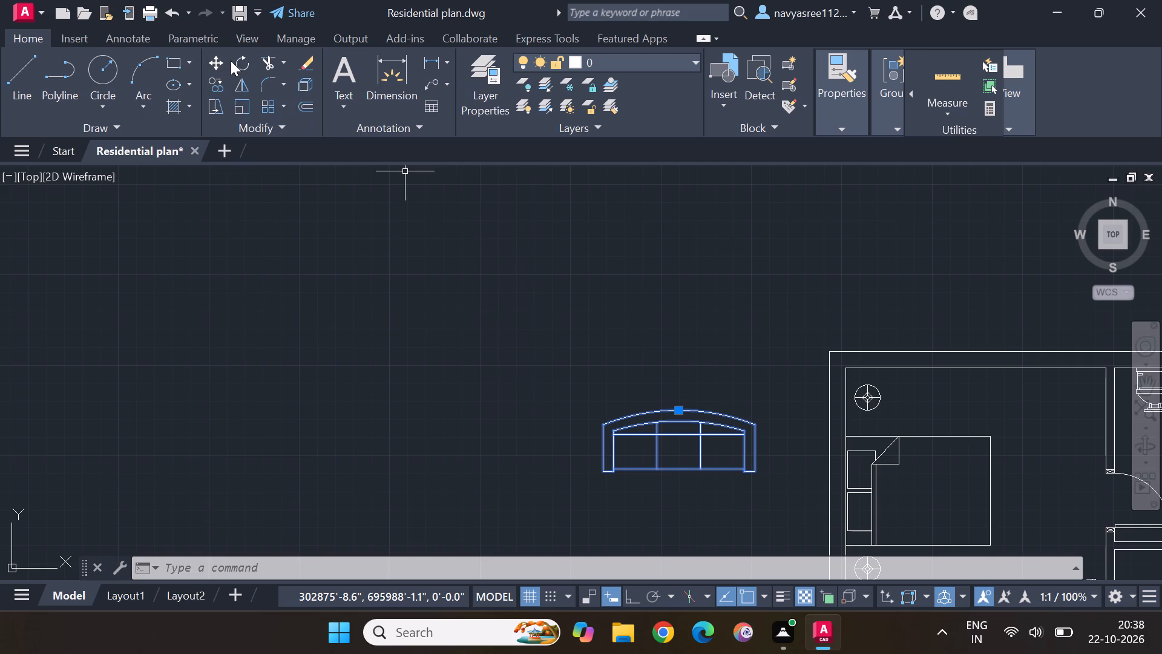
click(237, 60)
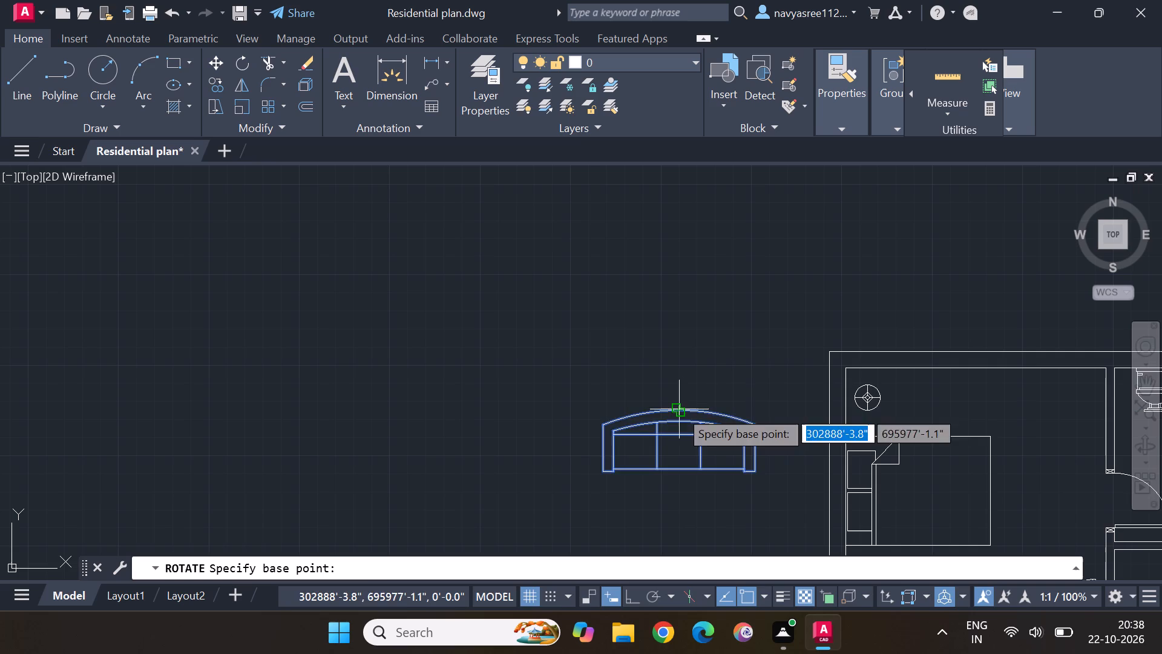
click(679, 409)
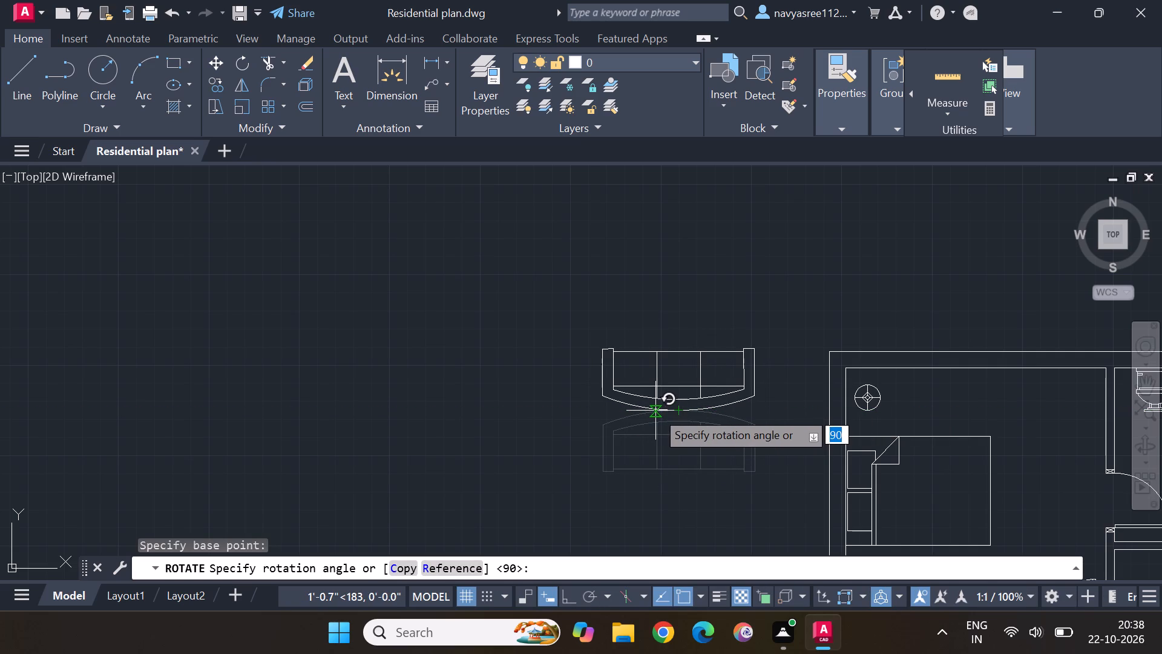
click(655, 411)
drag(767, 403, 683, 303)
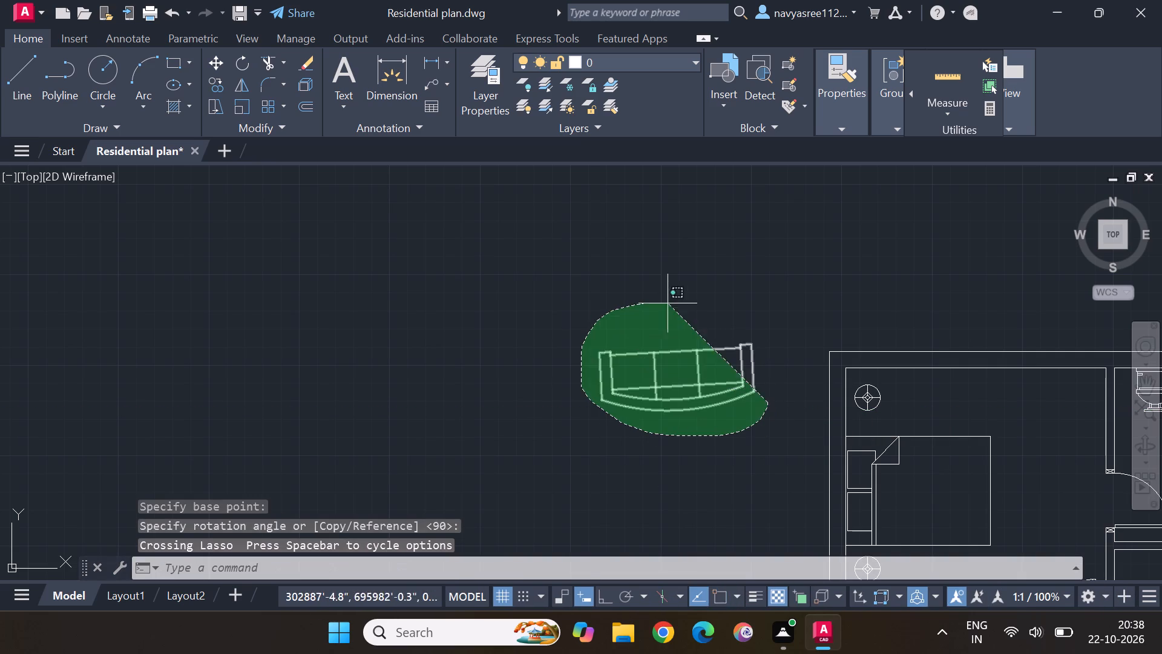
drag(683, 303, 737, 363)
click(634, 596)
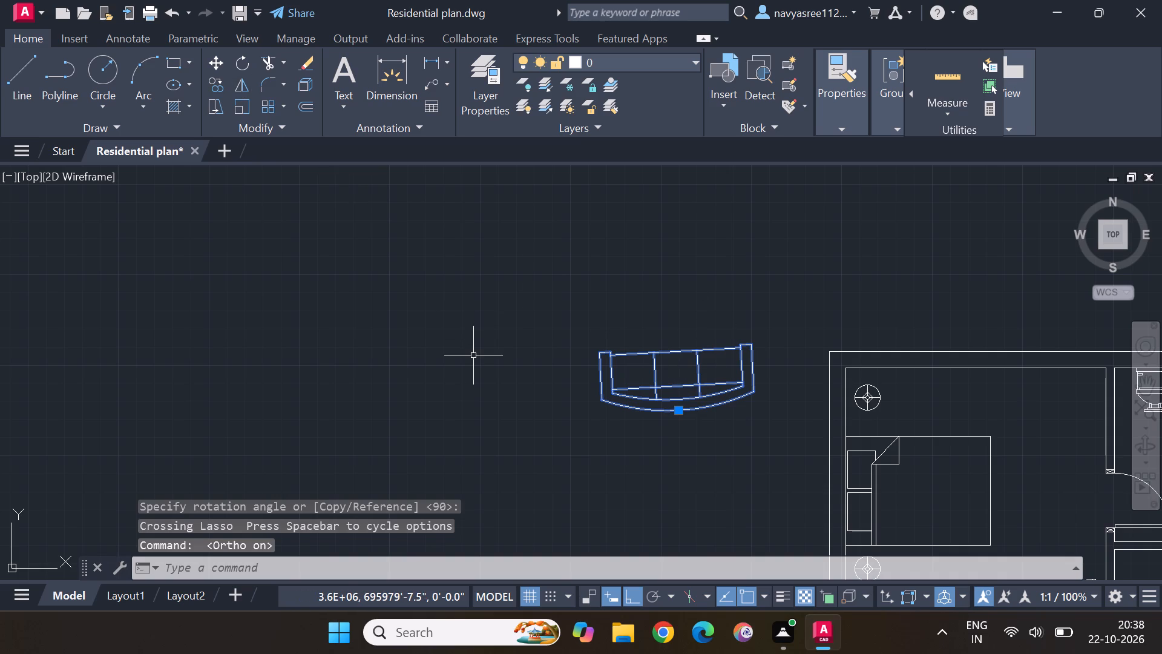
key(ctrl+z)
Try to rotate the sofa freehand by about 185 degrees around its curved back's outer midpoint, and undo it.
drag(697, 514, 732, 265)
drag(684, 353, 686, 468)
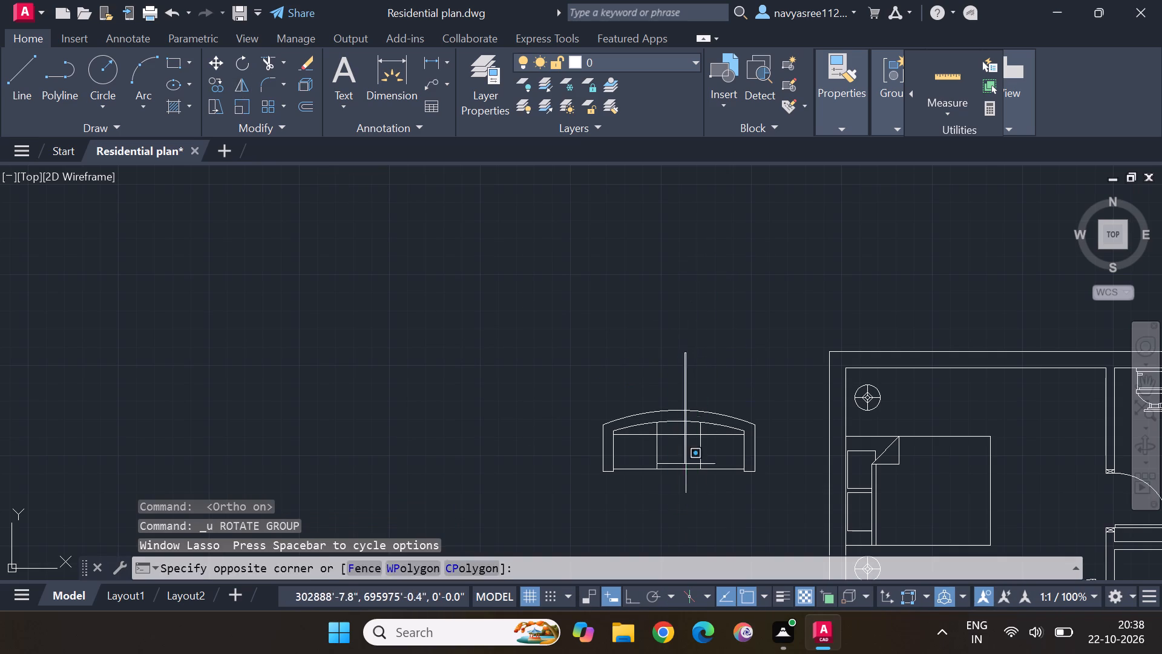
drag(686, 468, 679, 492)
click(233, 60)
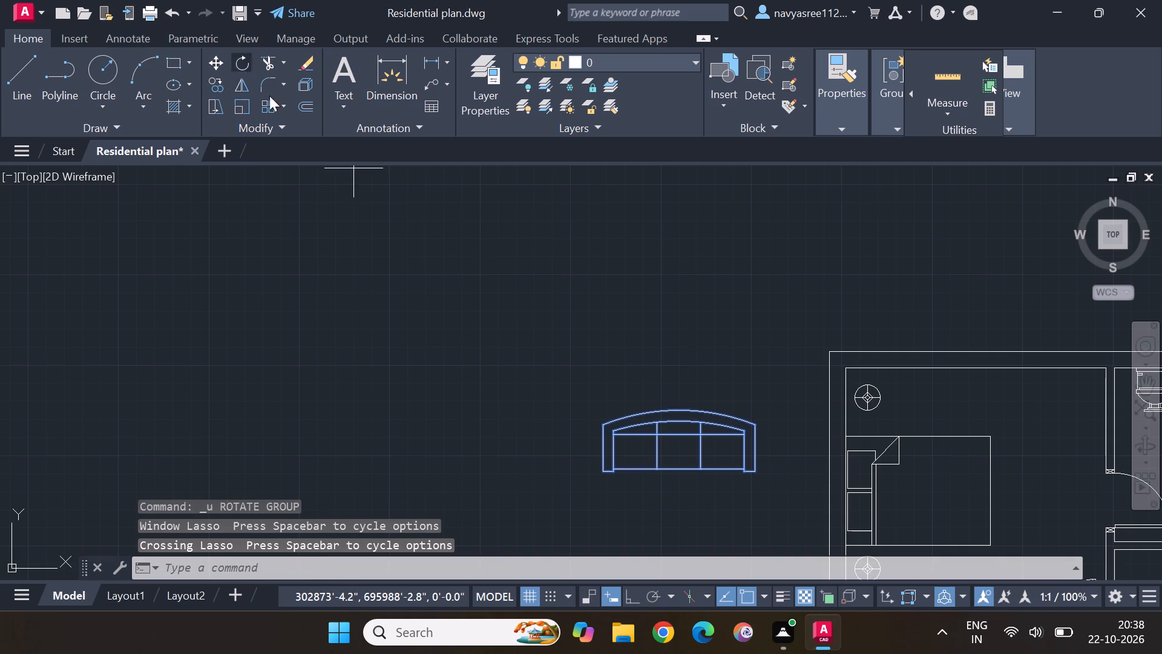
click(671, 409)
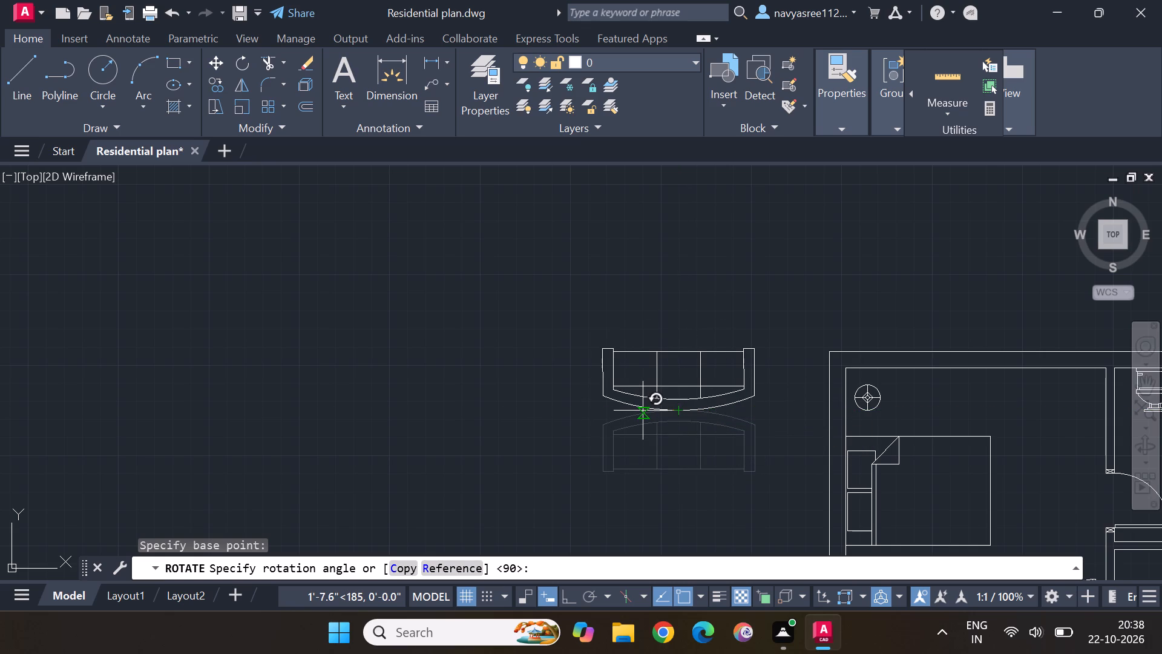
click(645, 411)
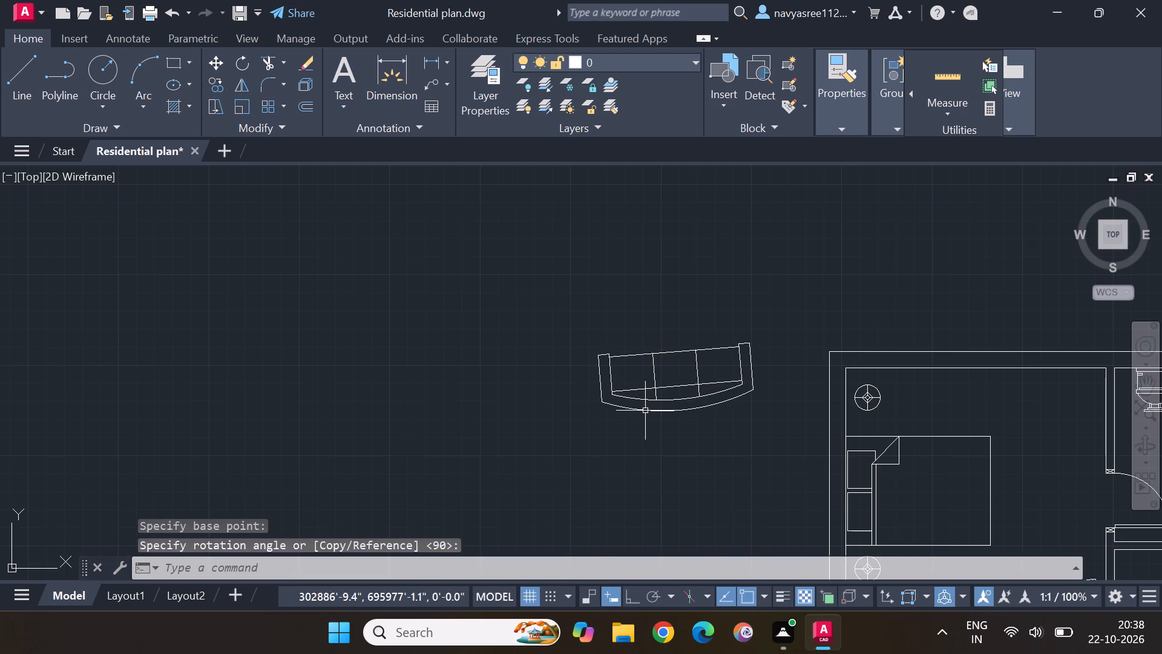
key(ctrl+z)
Rotate the sofa exactly 180 degrees about the midpoint of its curved back's inner arc, with Ortho on.
drag(729, 462, 709, 472)
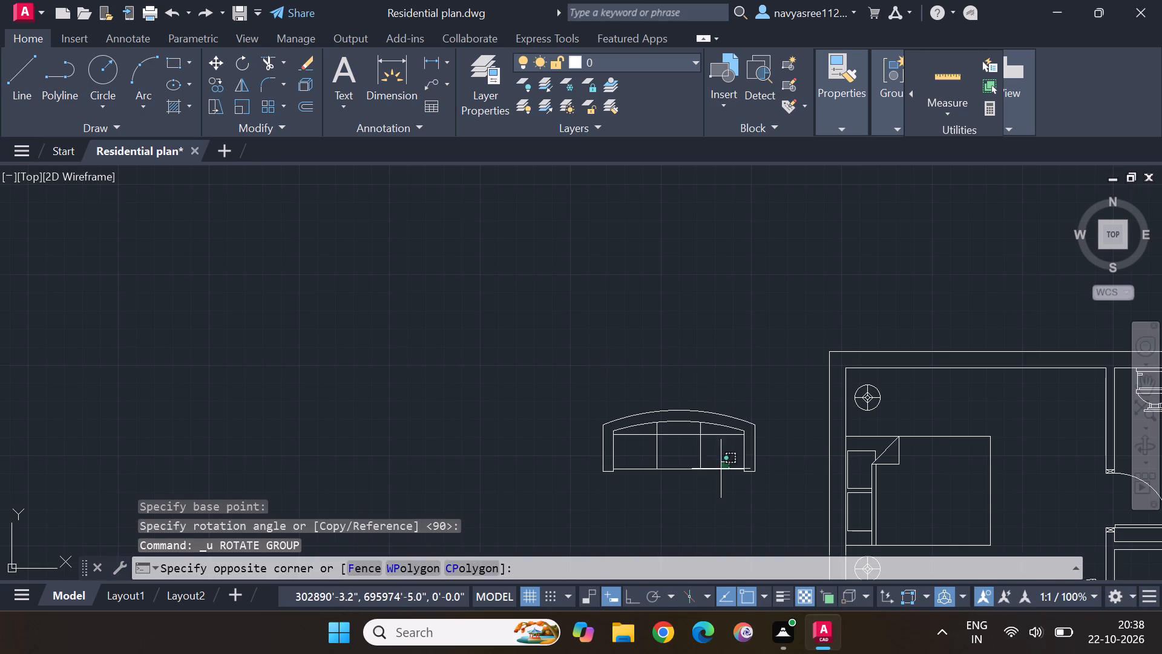
drag(709, 472, 680, 345)
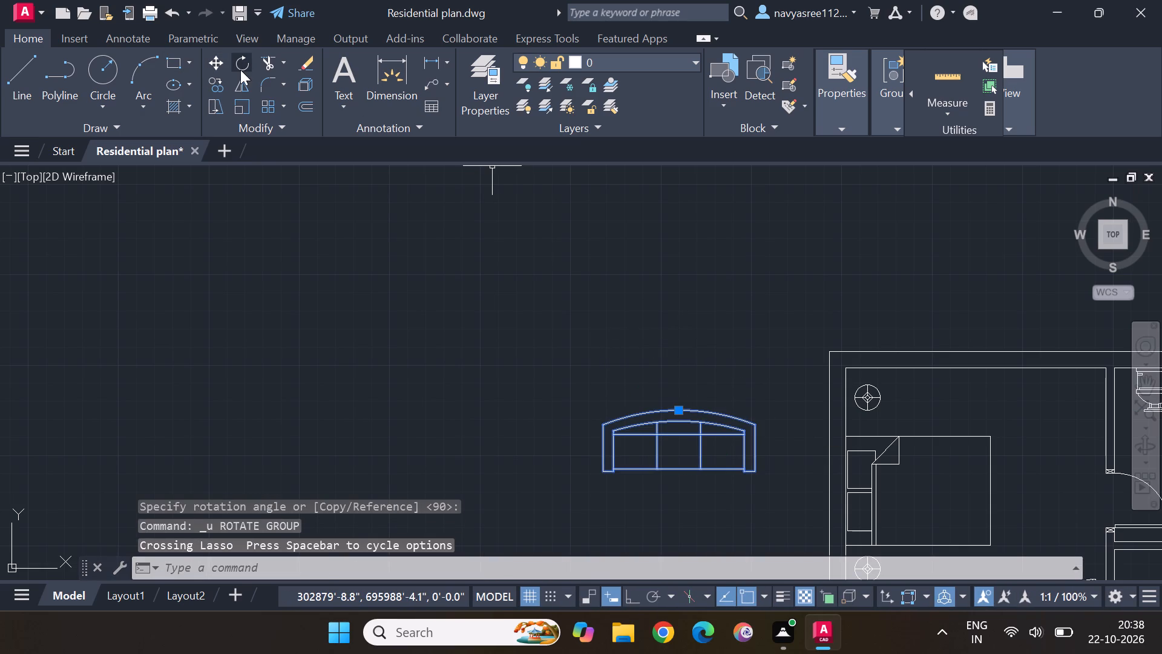
click(256, 54)
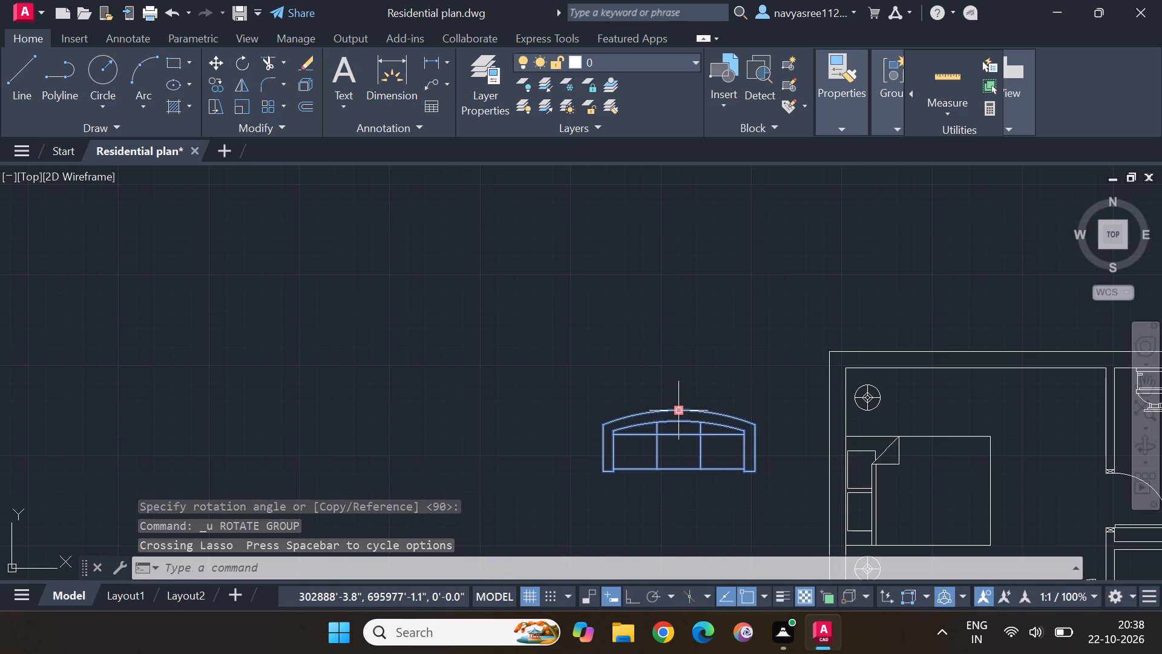
click(234, 54)
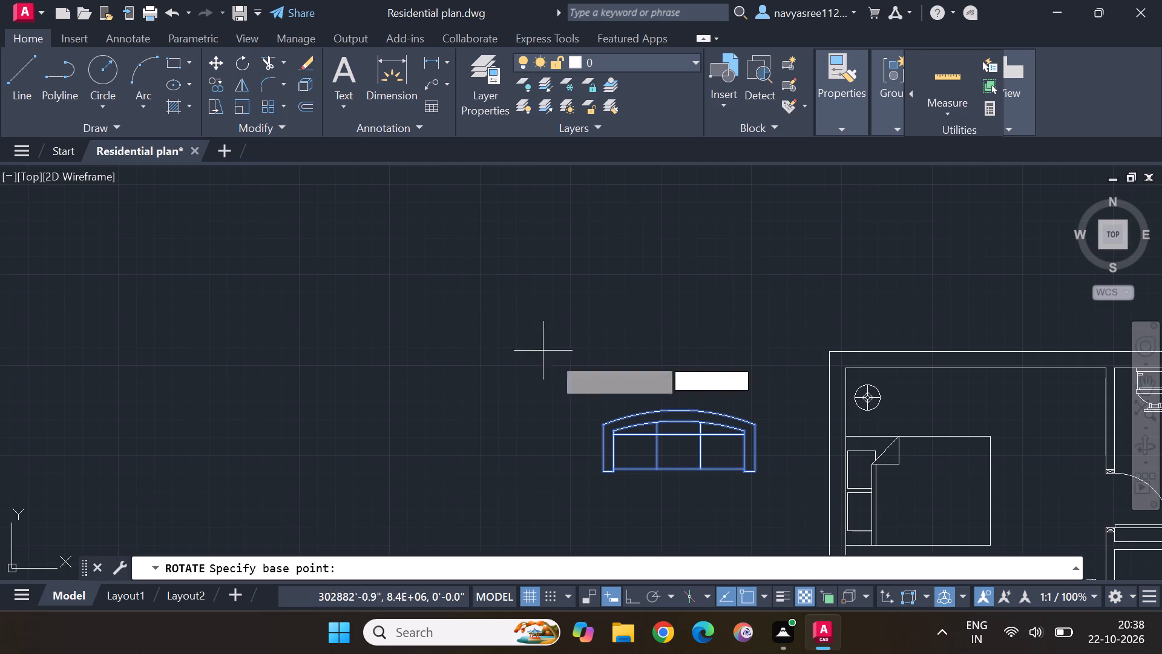
click(678, 420)
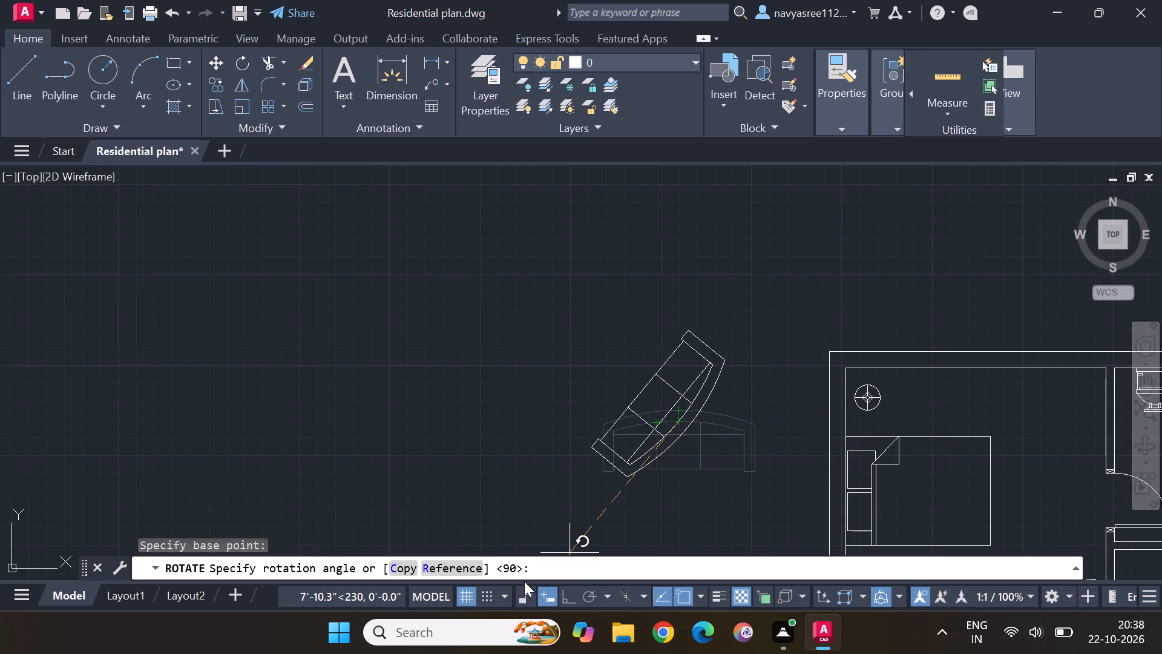
click(579, 595)
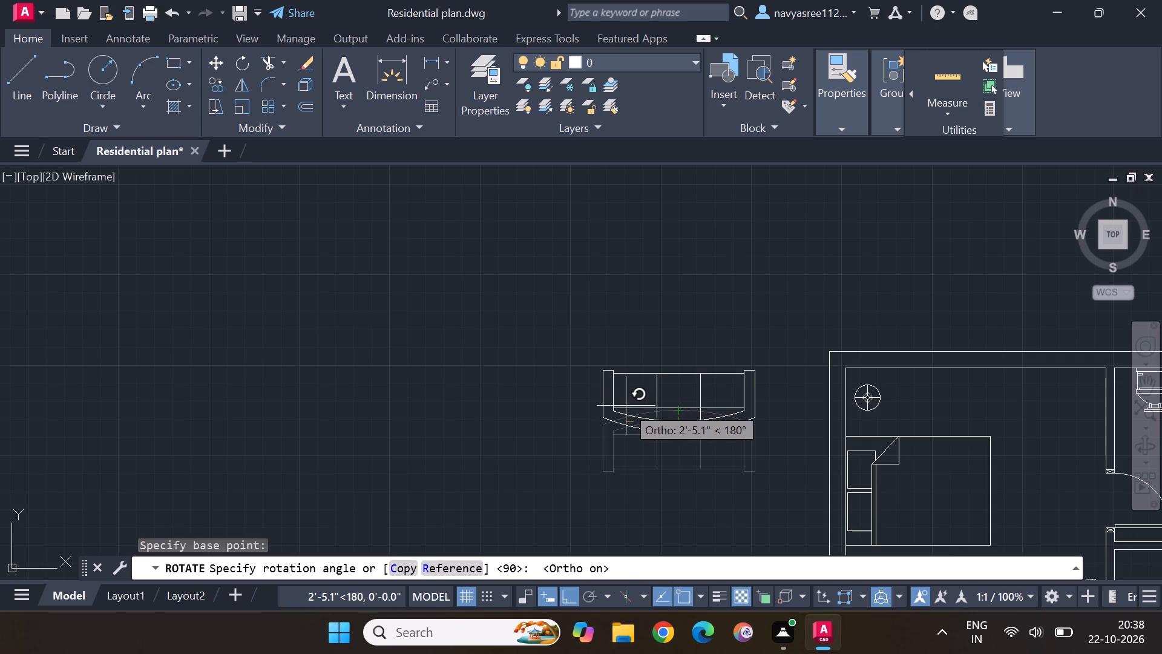
click(626, 406)
Copy the rotated sofa with Ortho off into the plan's middle east room, its curved back against the south wall.
scroll(738, 454, down, 2)
middle_drag(739, 495, 582, 398)
click(565, 329)
scroll(533, 401, down, 1)
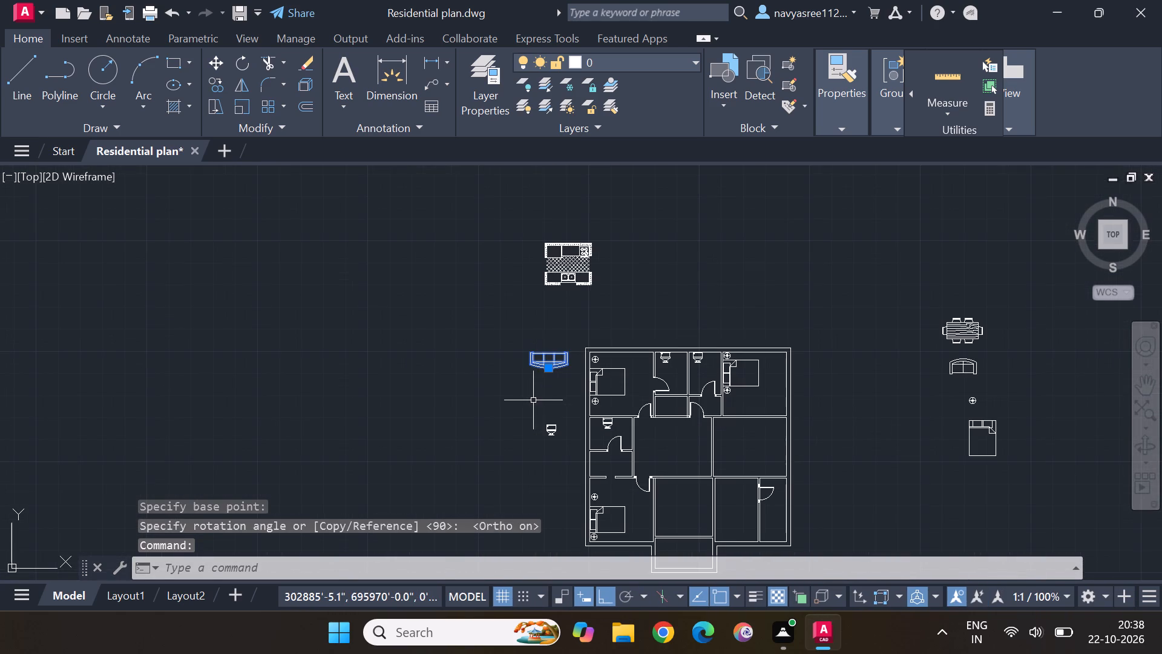
click(216, 79)
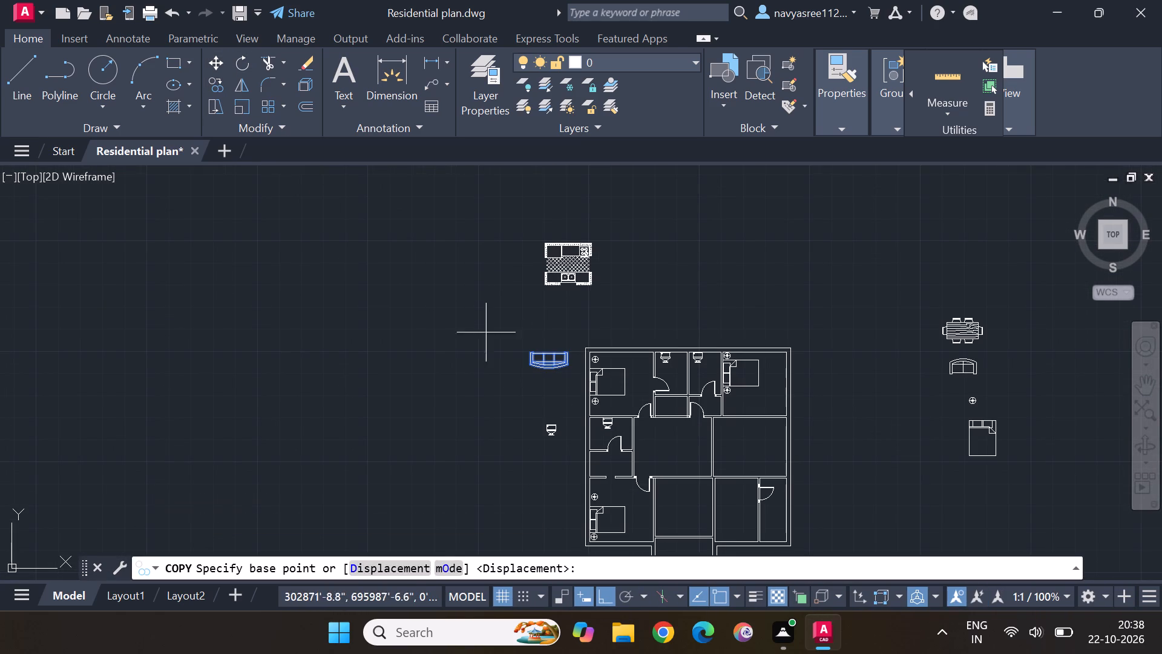
click(554, 366)
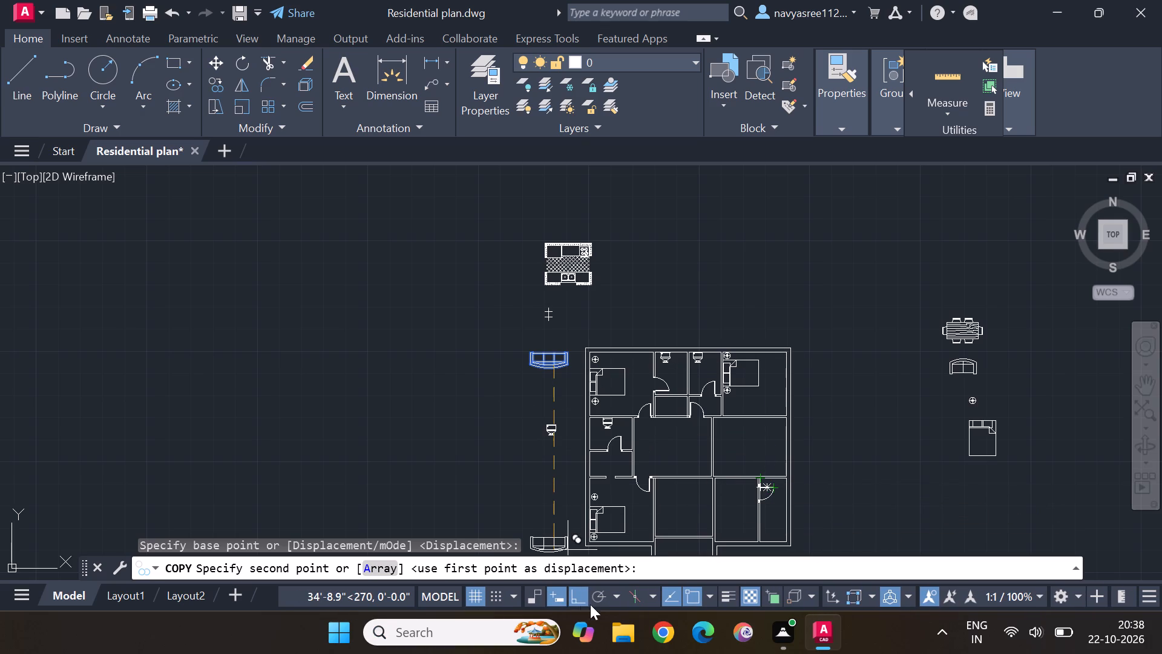
click(579, 592)
scroll(752, 473, up, 1)
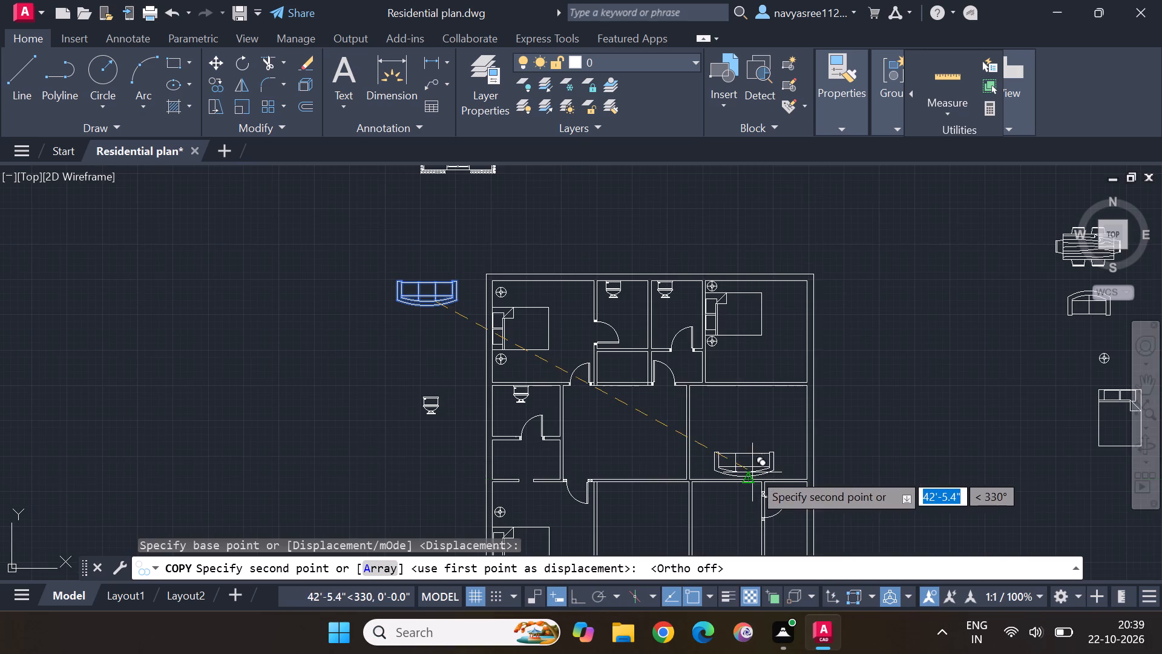
scroll(764, 475, up, 1)
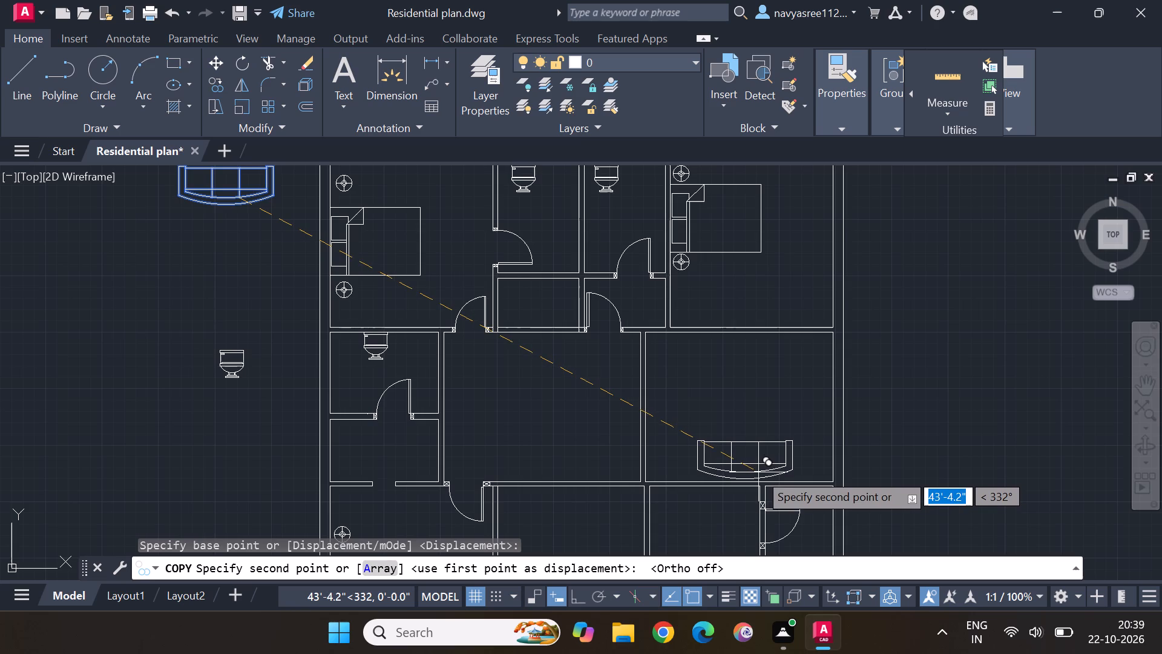
scroll(758, 472, up, 2)
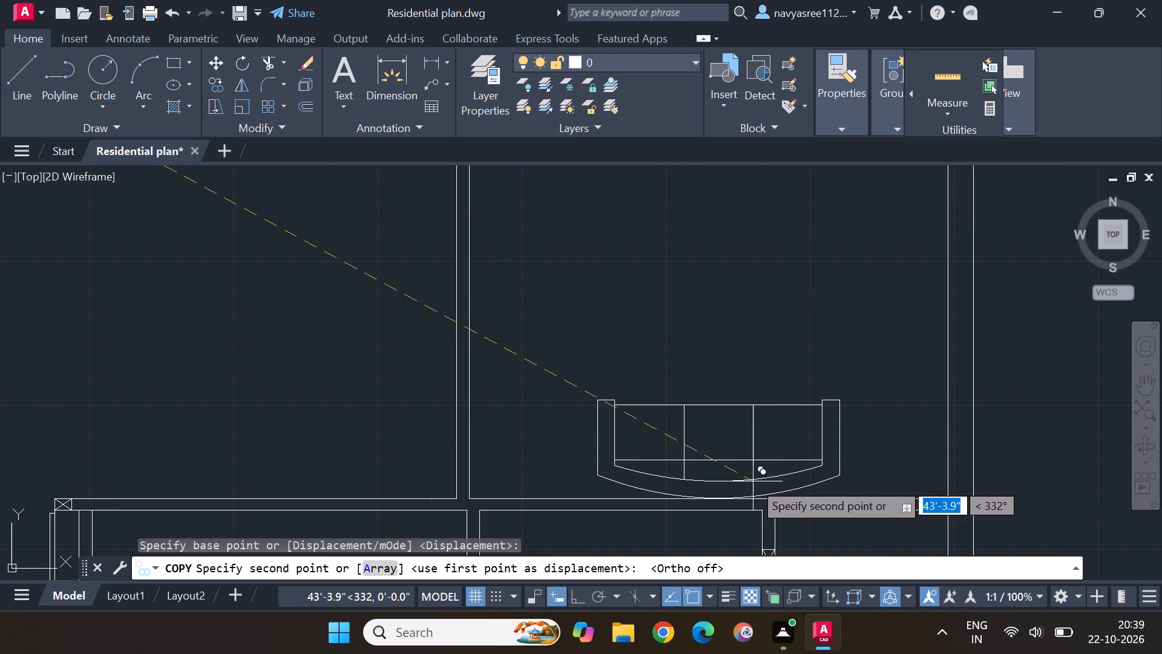
click(753, 481)
key(Escape)
key(Escape)
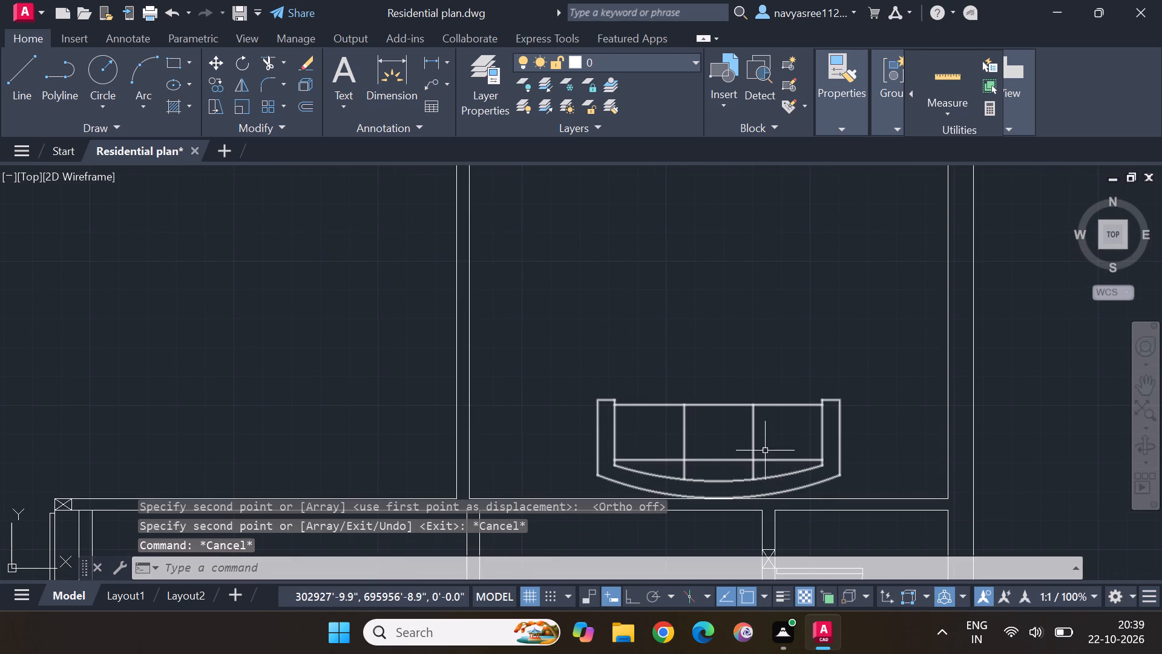
Scale the two-seat sofa below the dining table down freehand to a much smaller size, based at its curved back's outer midpoint.
scroll(792, 405, down, 2)
middle_drag(277, 331, 395, 342)
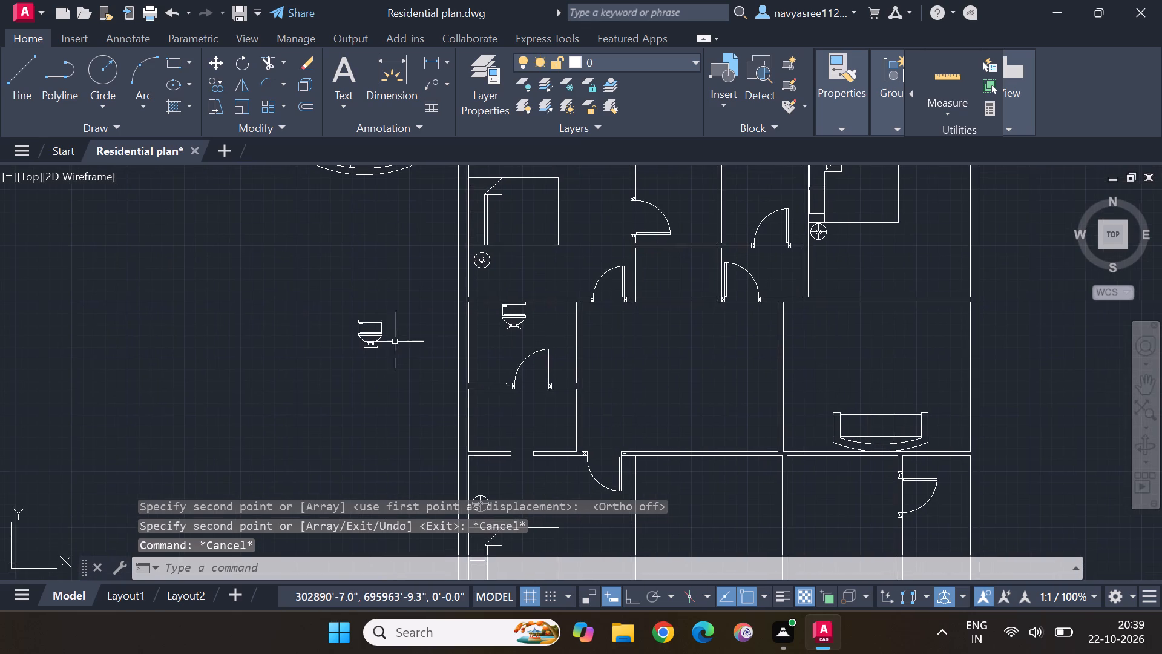
scroll(398, 342, down, 2)
scroll(398, 322, up, 1)
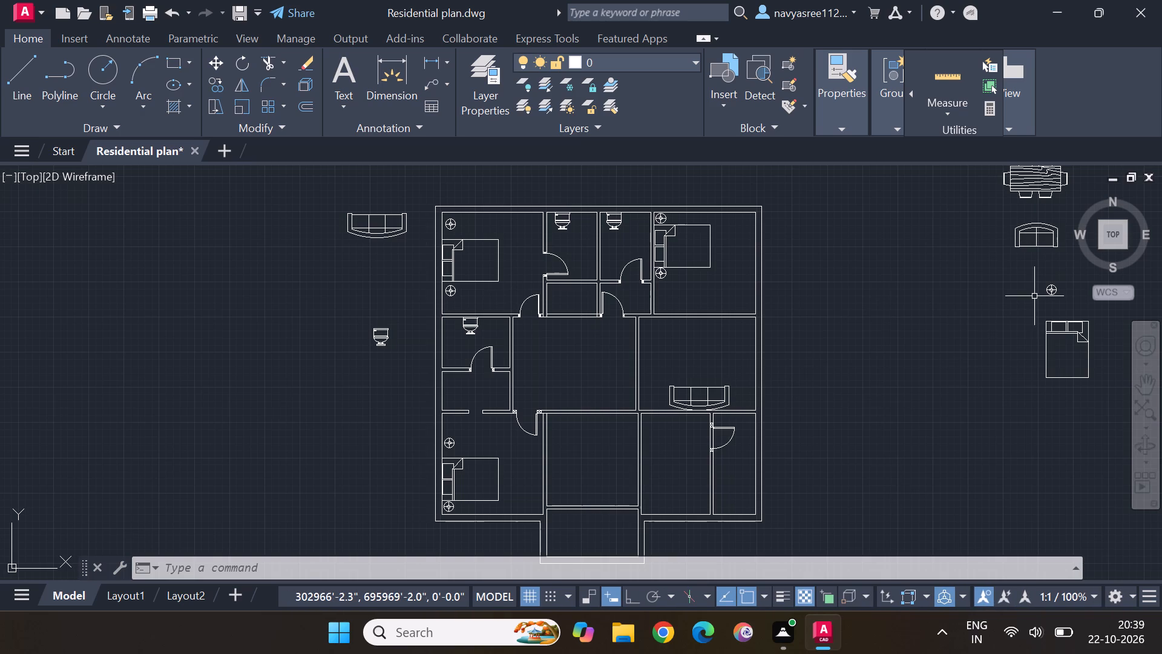
middle_drag(1034, 296, 950, 449)
scroll(979, 394, up, 2)
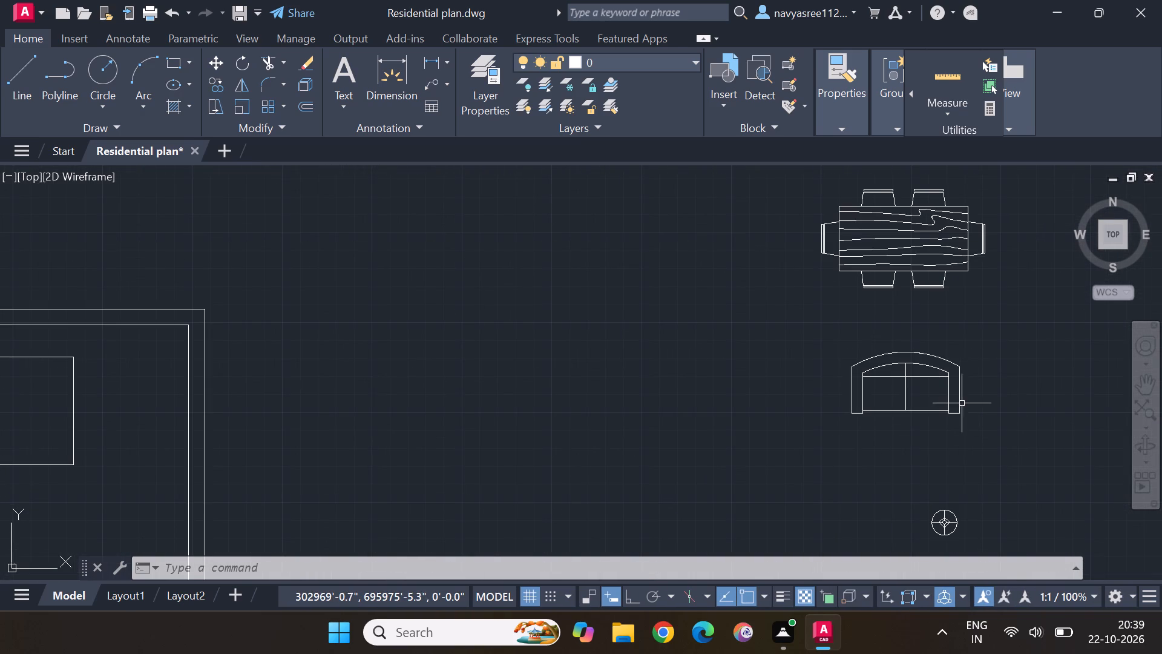
scroll(964, 401, up, 2)
drag(1004, 337, 611, 486)
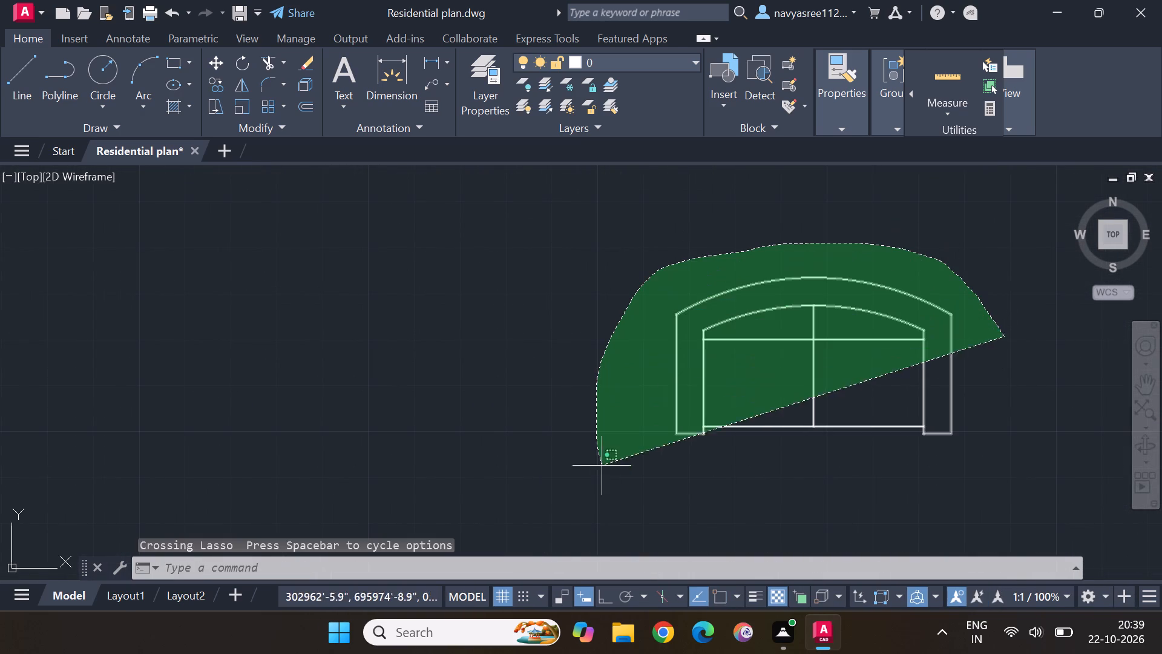
drag(611, 486, 979, 448)
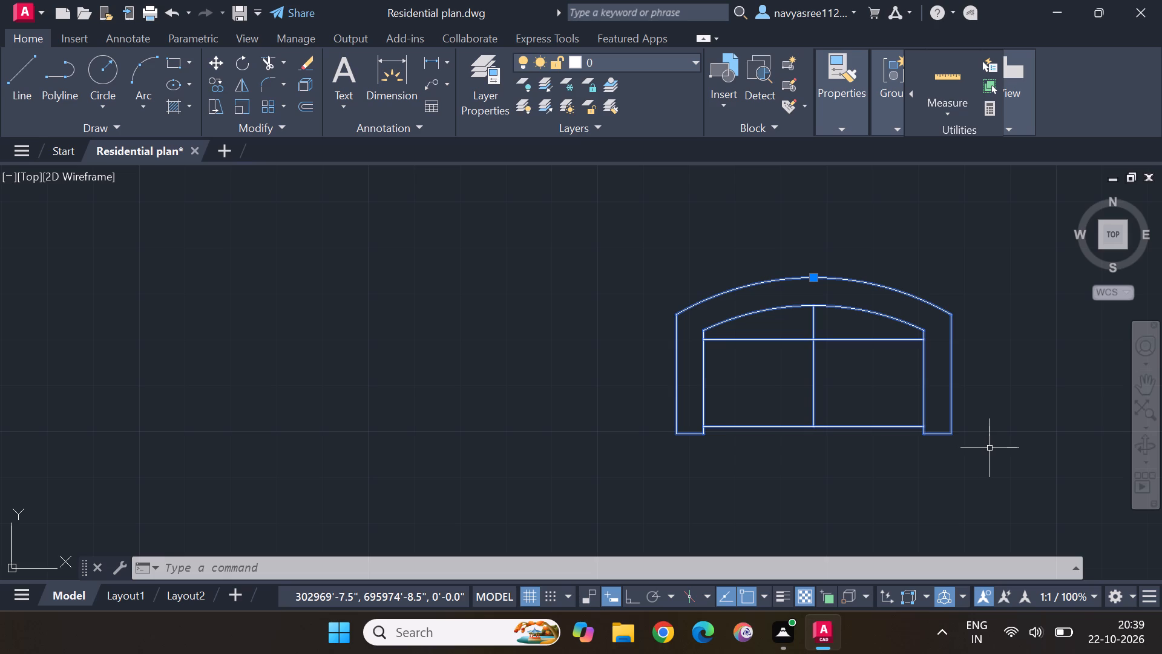
key(Escape)
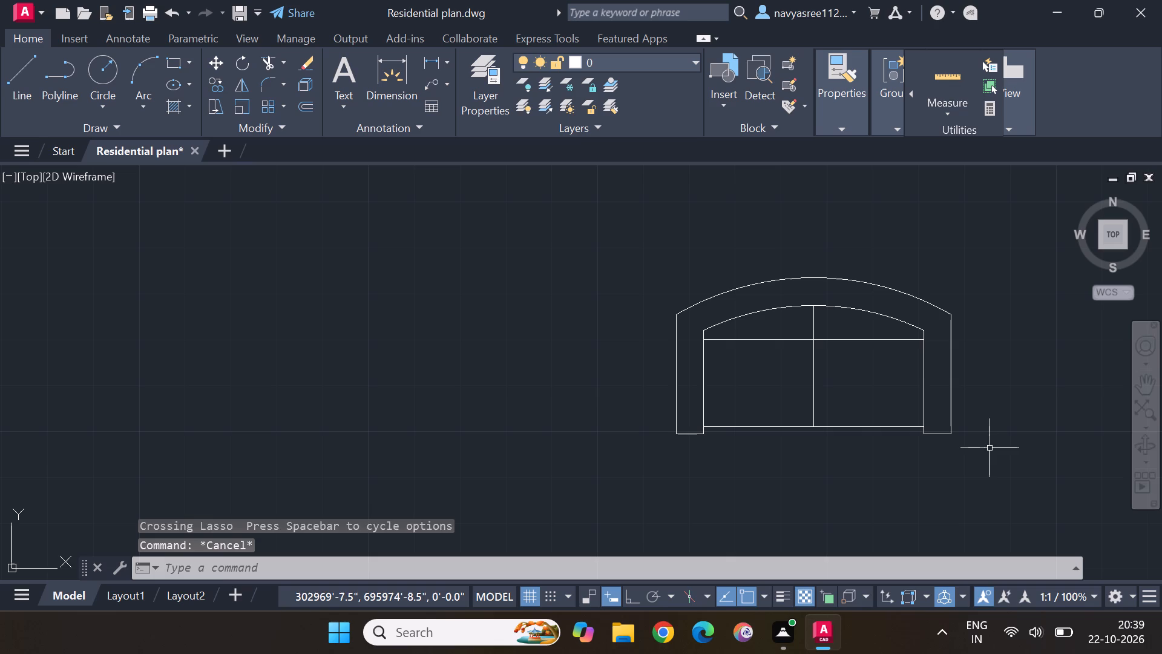
key(Escape)
drag(971, 299, 824, 402)
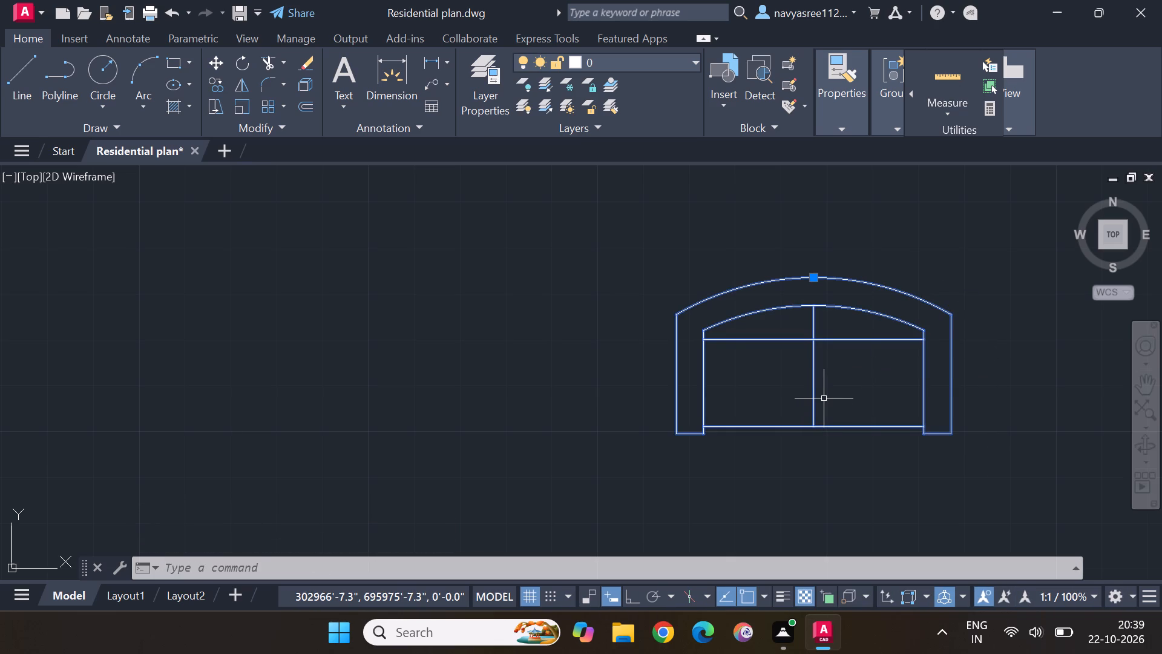
text(sc)
click(886, 435)
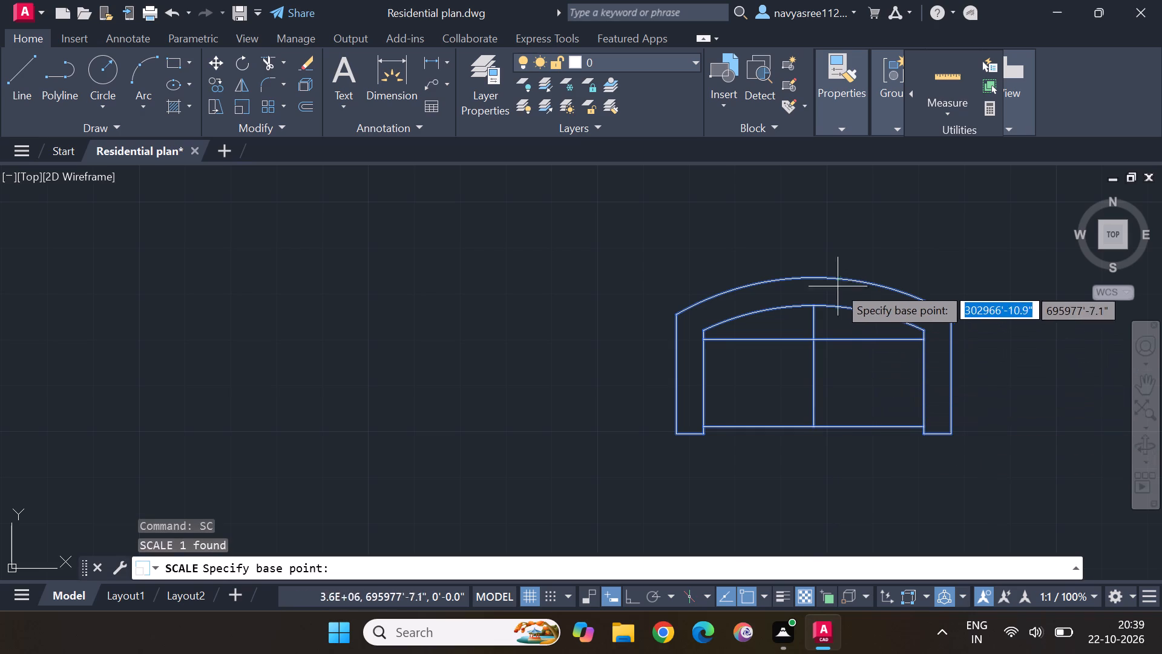
click(817, 277)
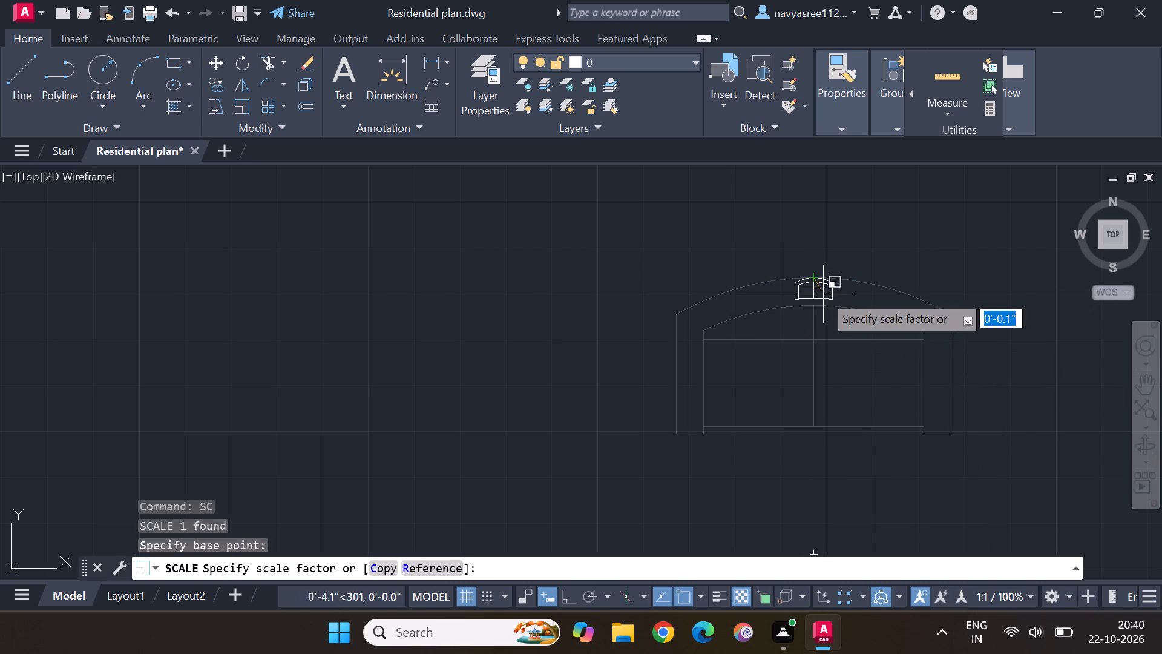
click(823, 316)
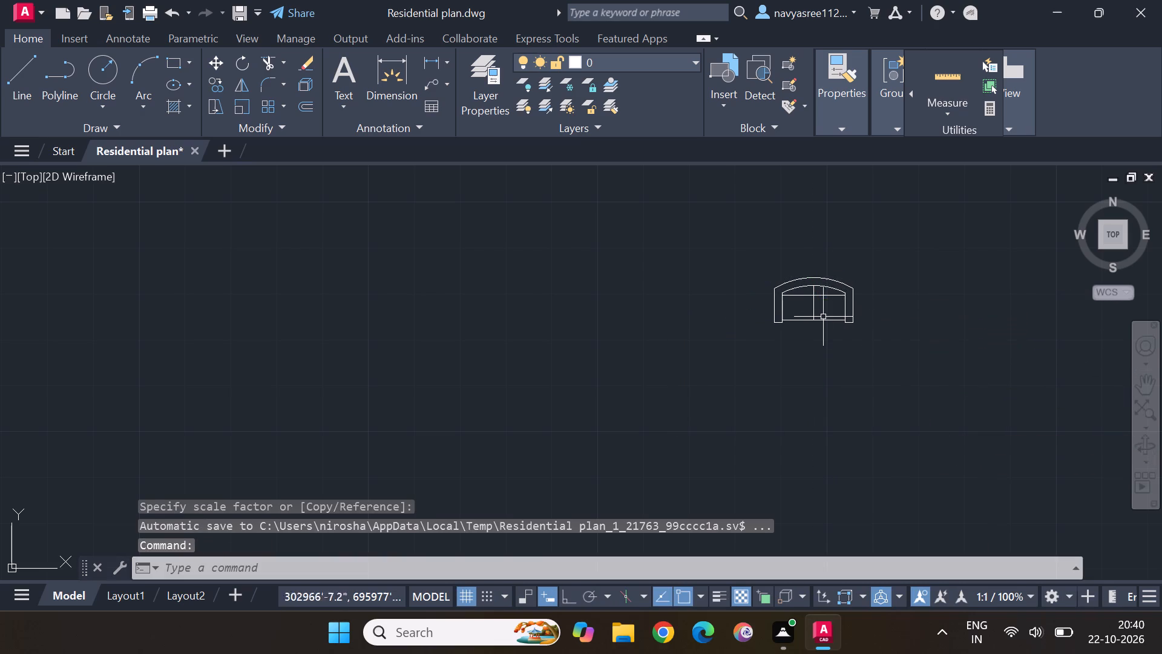
Copy the reduced two-seat sofa about 2'-0.5" to its east, using its curved back's outer midpoint as base point.
drag(881, 327, 857, 222)
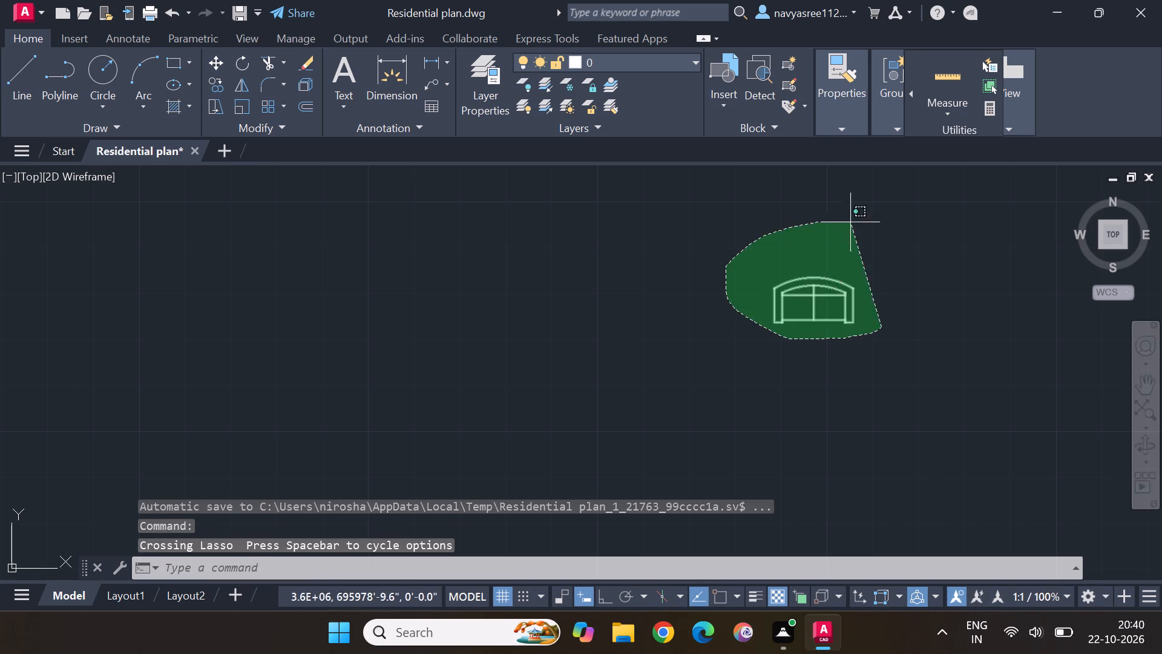
drag(857, 222, 877, 277)
click(212, 82)
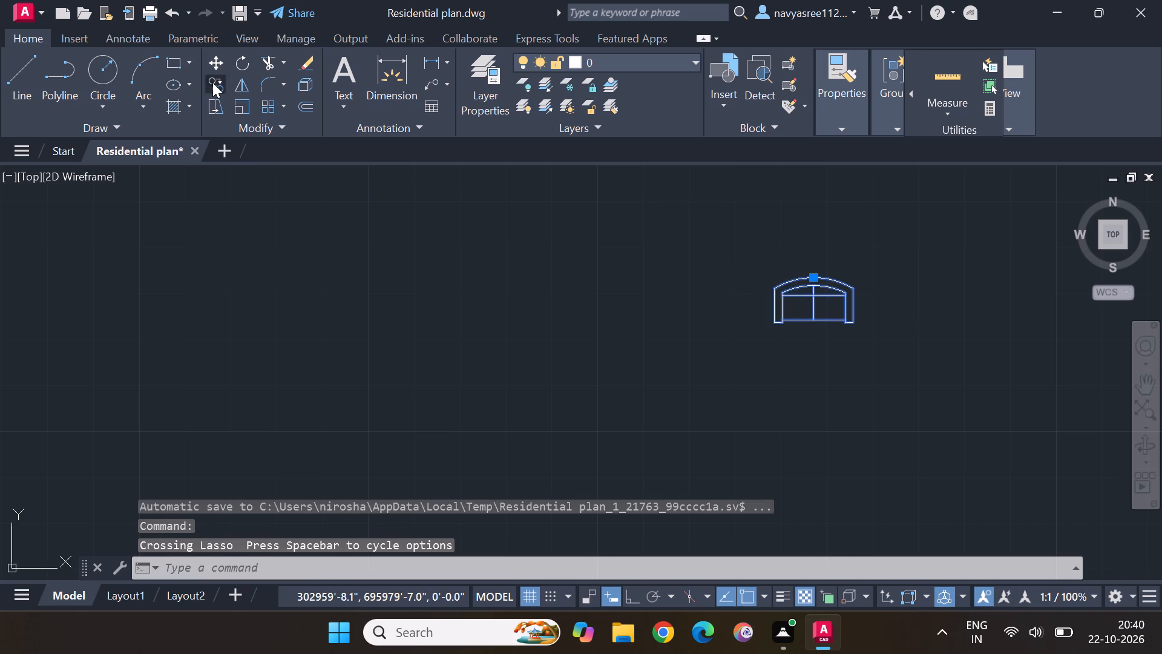
click(815, 276)
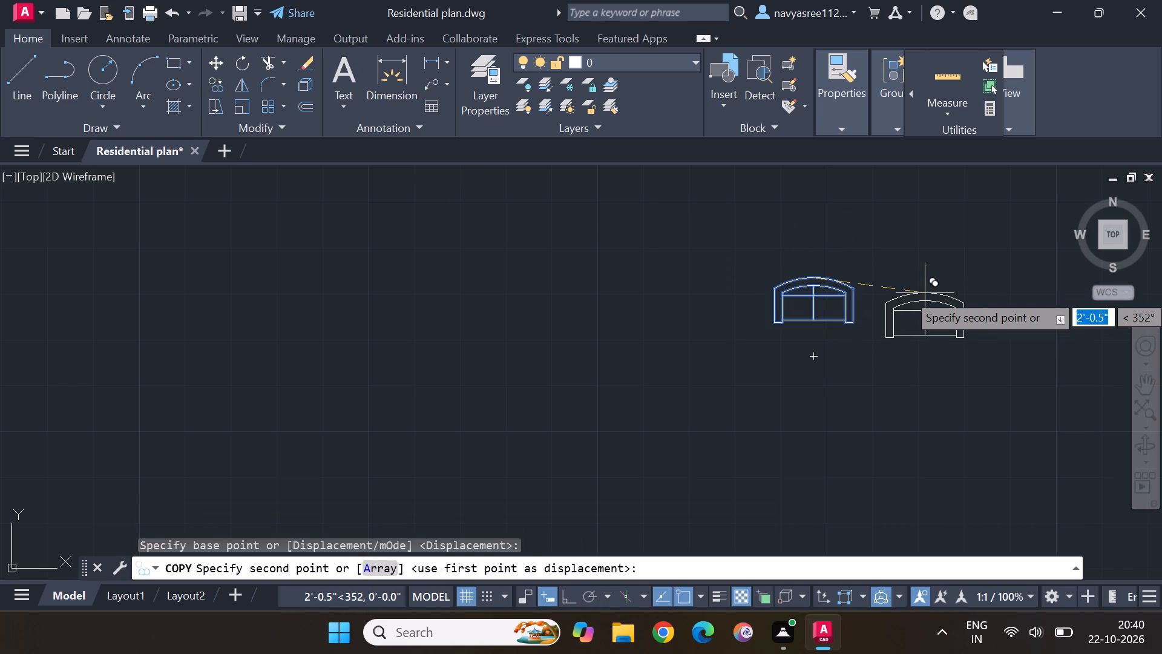
click(925, 293)
key(Escape)
Copy the original reduced two-seat sofa into the middle east room, near the west wall and north of the three-seat sofa.
scroll(976, 339, down, 2)
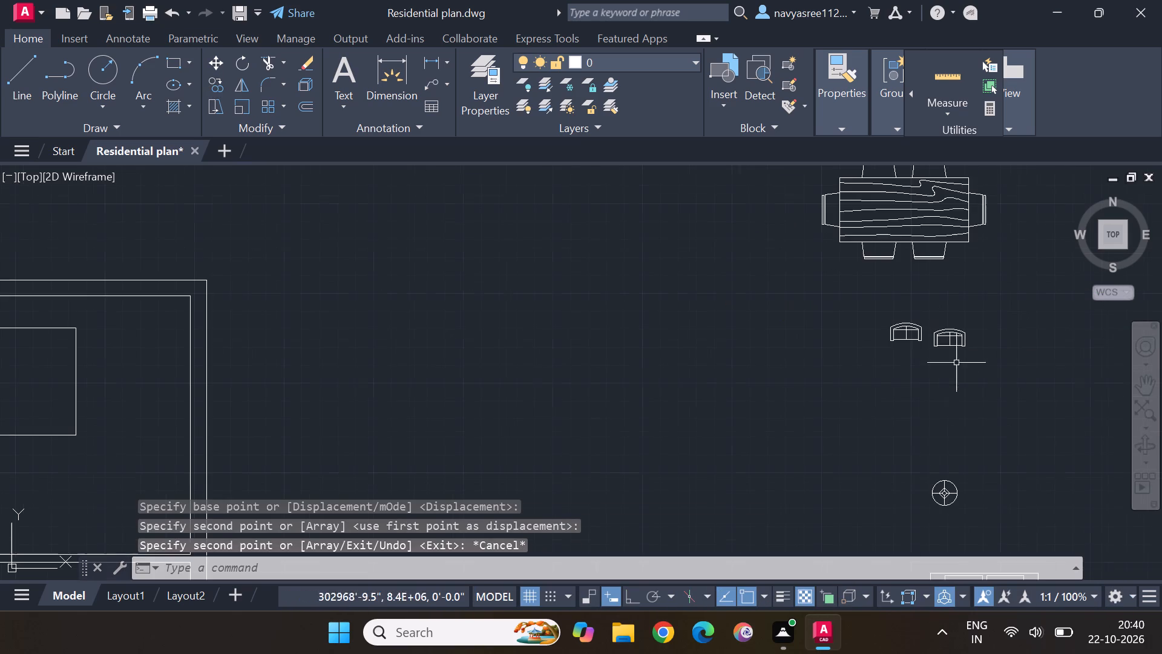
scroll(879, 380, down, 1)
click(904, 350)
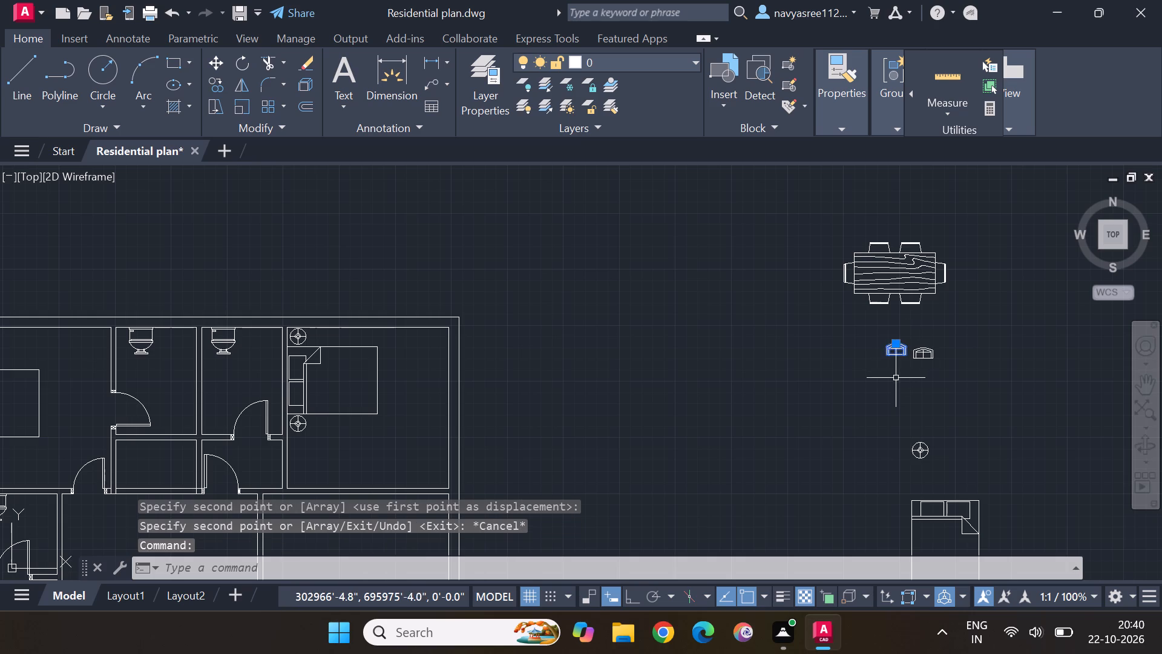
scroll(896, 374, up, 3)
scroll(901, 367, down, 2)
middle_drag(866, 391, 888, 394)
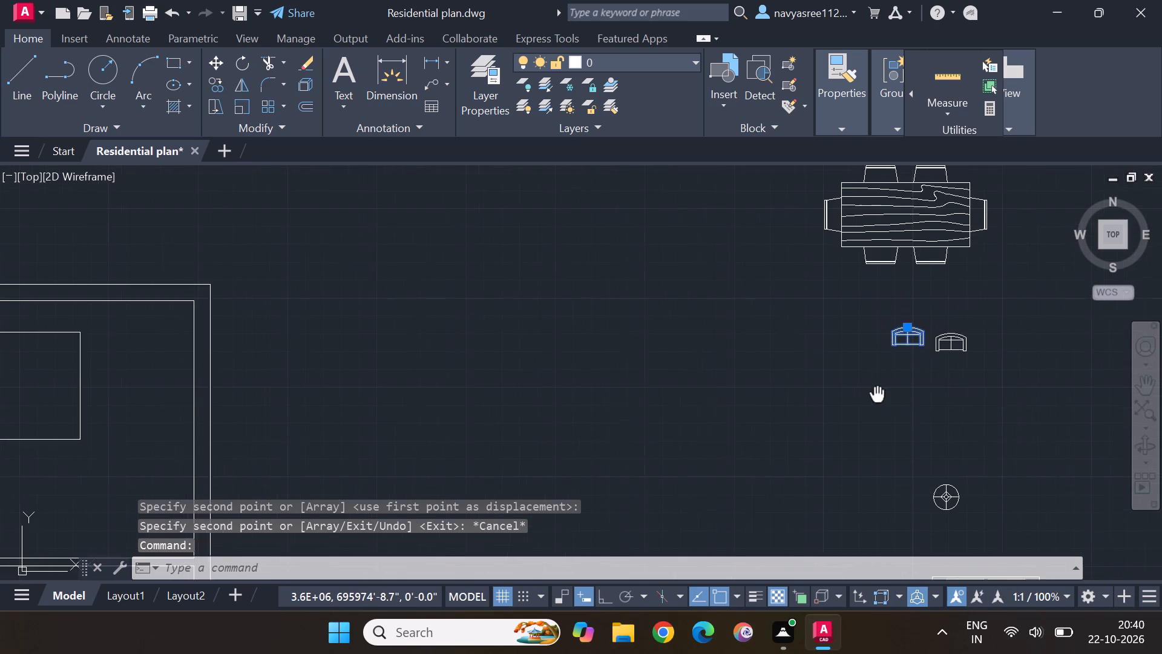
middle_drag(888, 394, 1000, 377)
scroll(973, 349, down, 2)
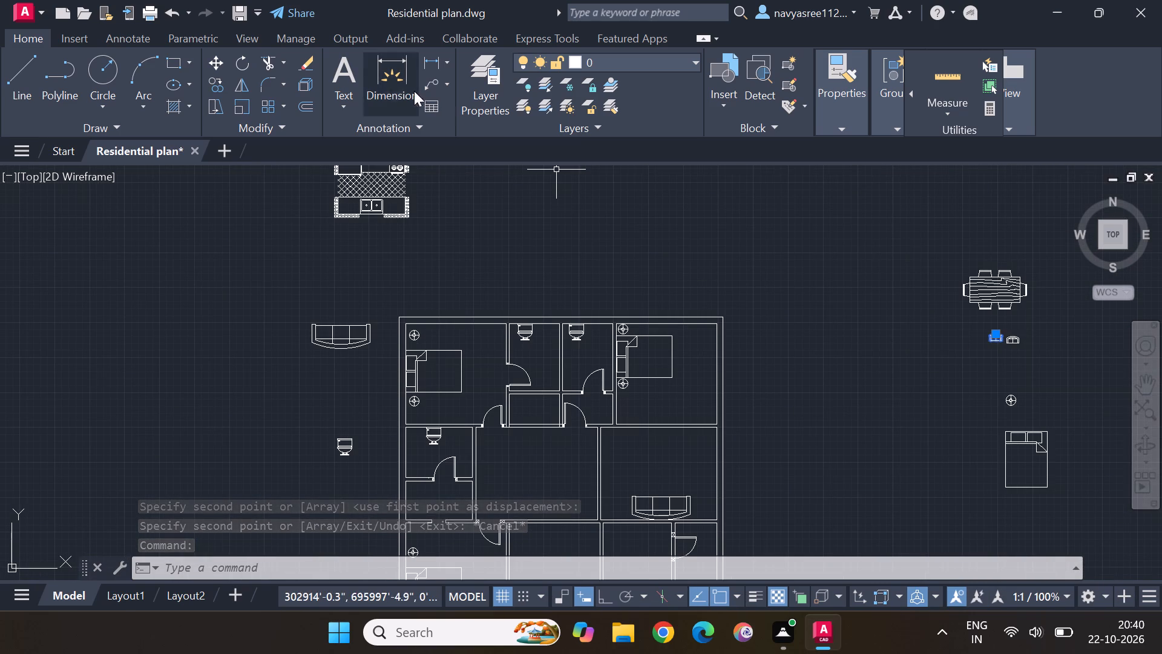
click(217, 82)
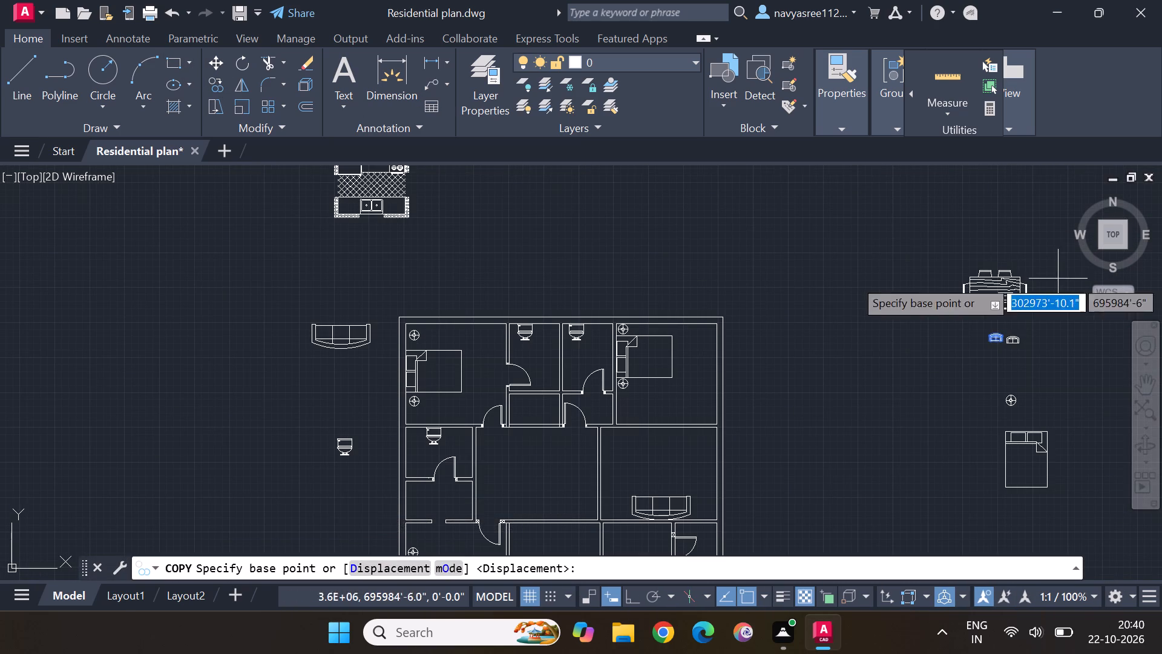
click(997, 332)
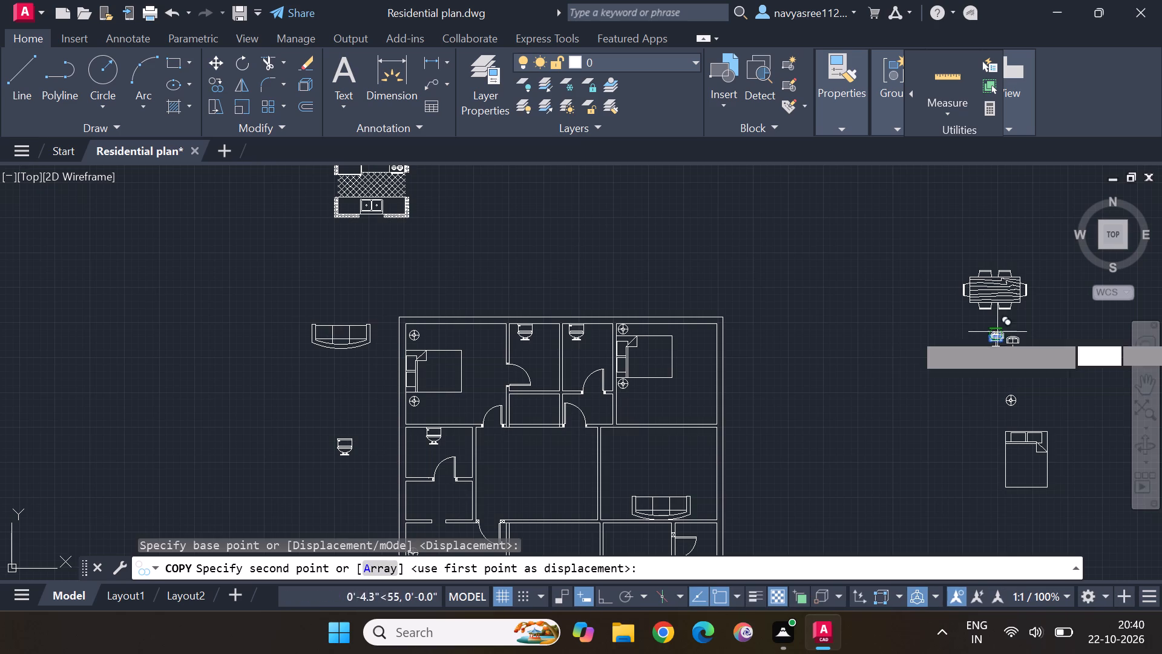
scroll(657, 459, up, 3)
middle_drag(648, 471, 799, 354)
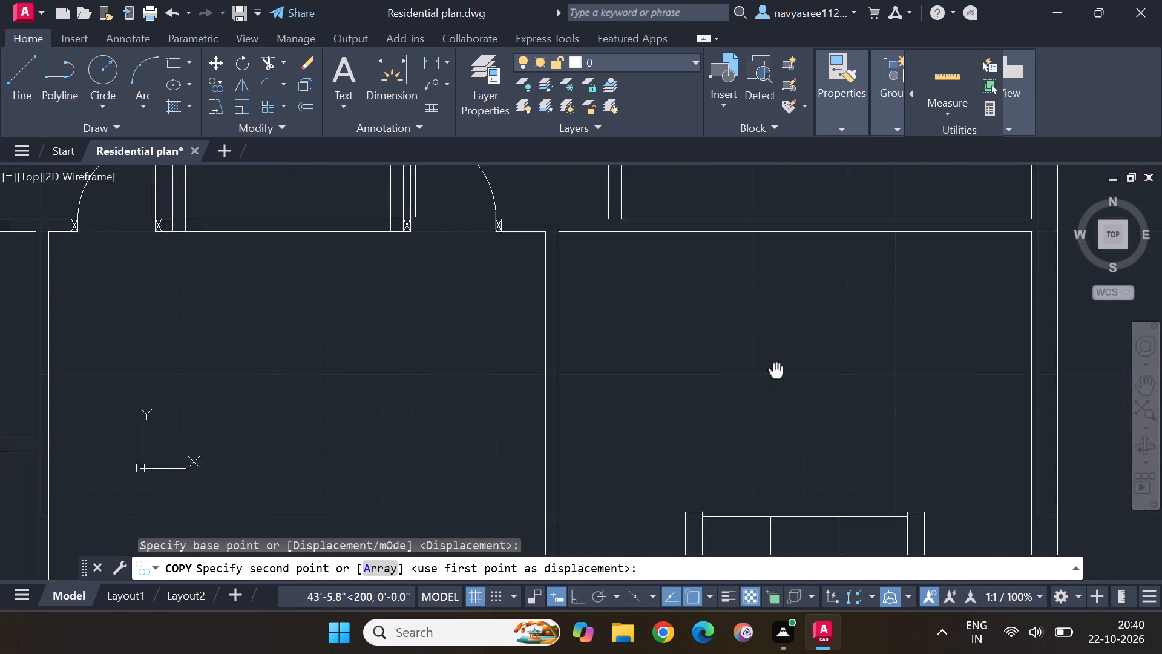
middle_drag(799, 354, 822, 336)
scroll(739, 388, up, 2)
click(540, 353)
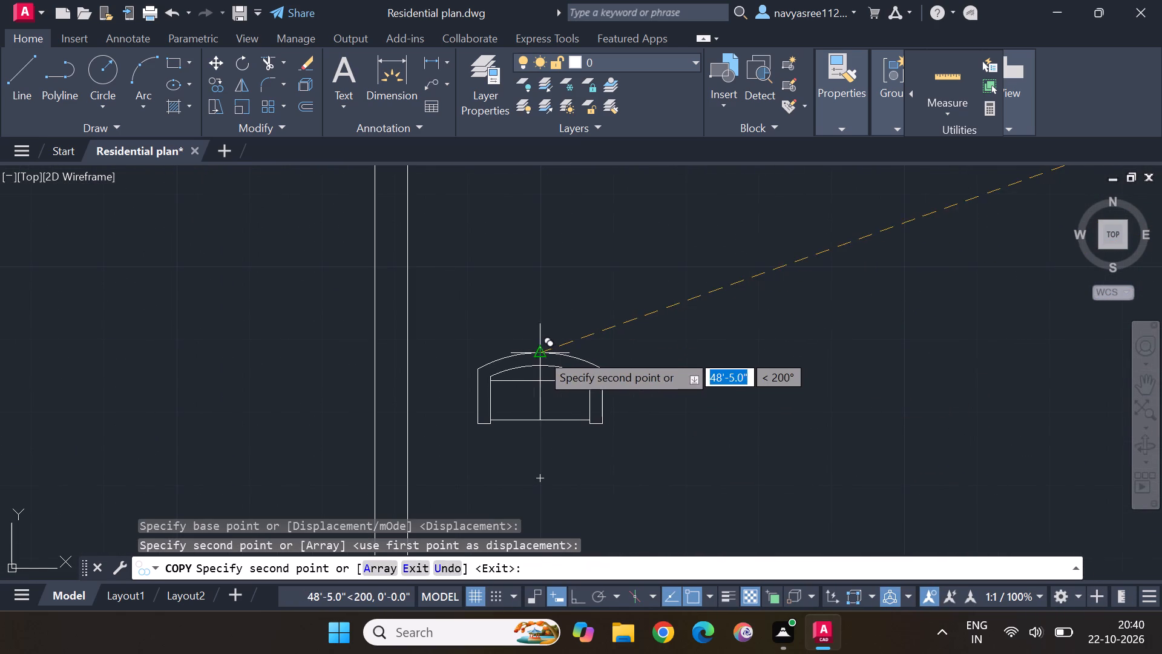
Place a second copy of the small sofa near the same room's east wall, roughly level with the first, and finish copying.
scroll(993, 380, down, 2)
middle_drag(1023, 395, 655, 309)
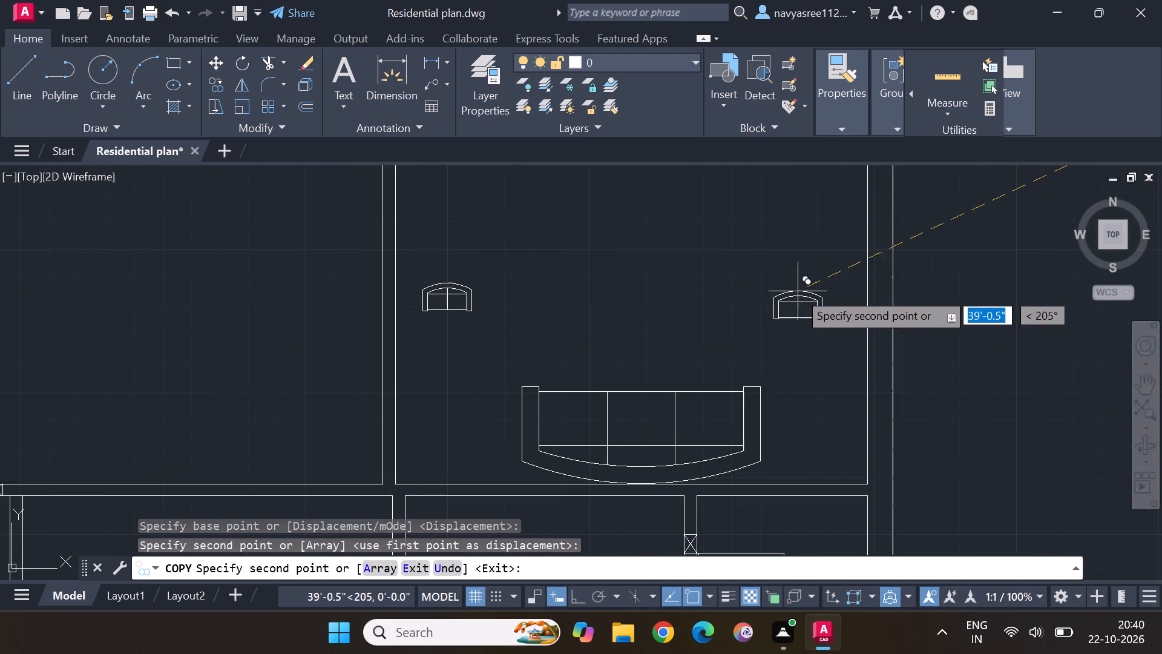
click(815, 291)
key(Escape)
key(Escape)
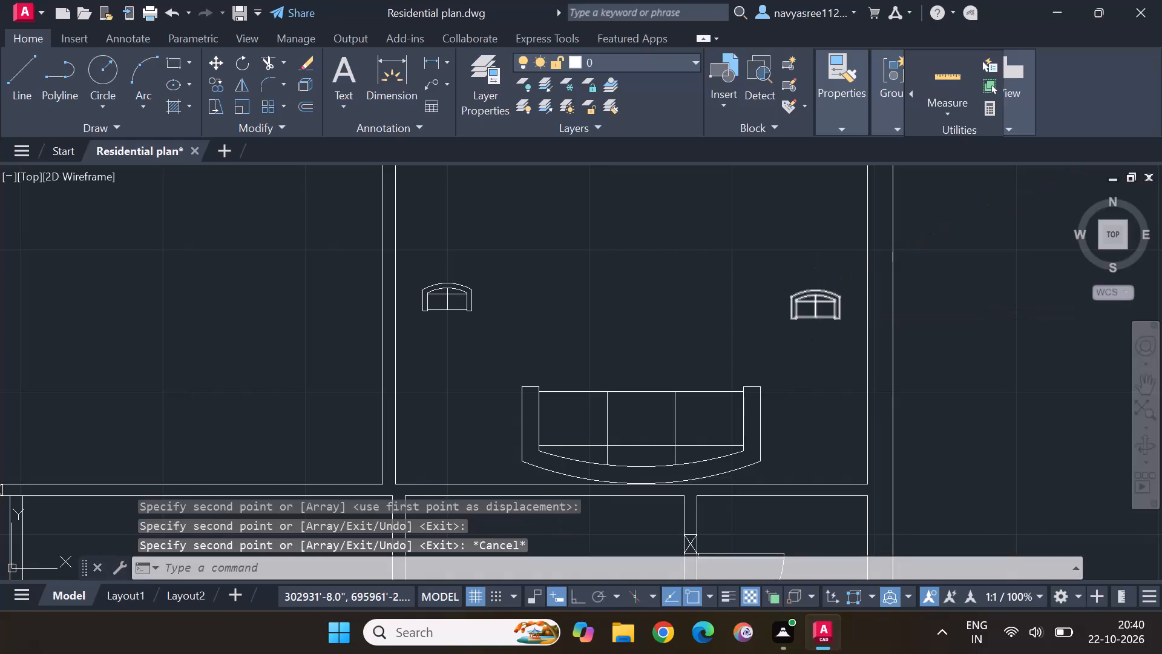
key(Escape)
Rotate the small sofa by the west wall 90 degrees about its inner back arc's midpoint, with Ortho on.
scroll(486, 326, up, 1)
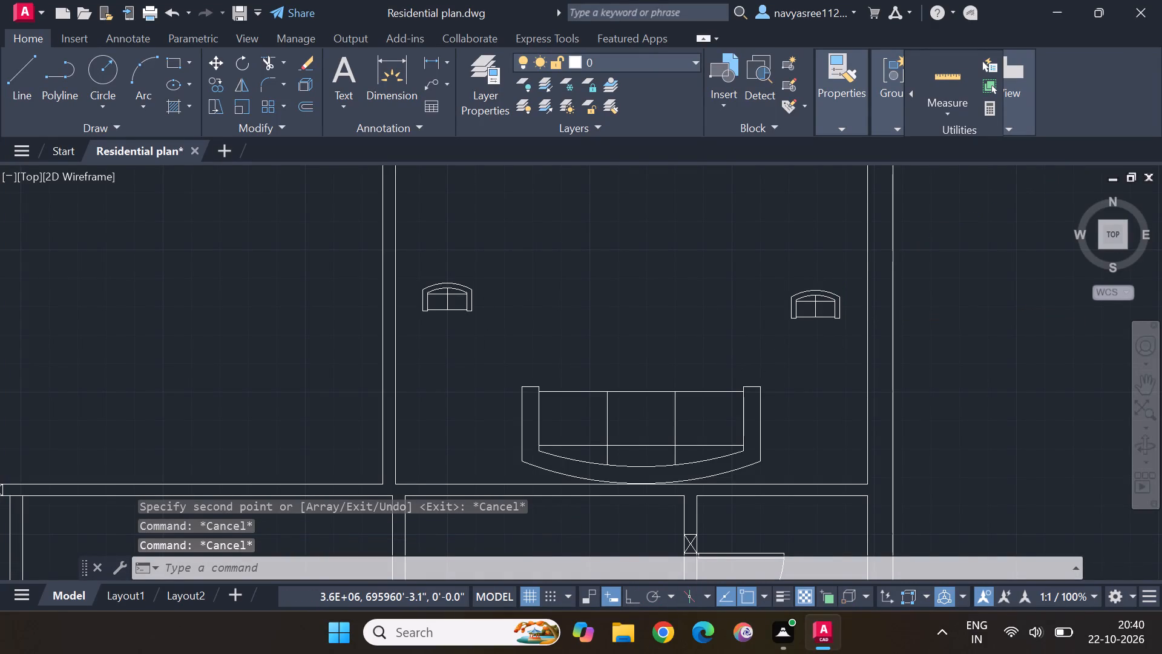
scroll(486, 326, up, 1)
middle_drag(436, 328, 718, 373)
drag(727, 374, 730, 225)
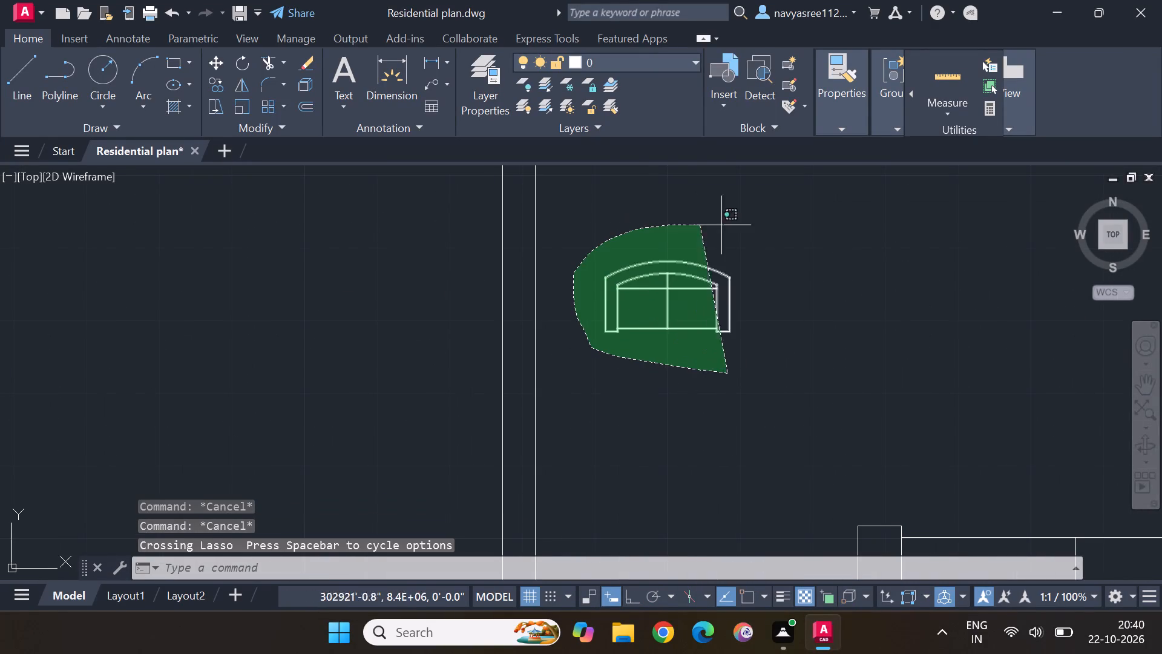
drag(730, 225, 771, 288)
click(245, 62)
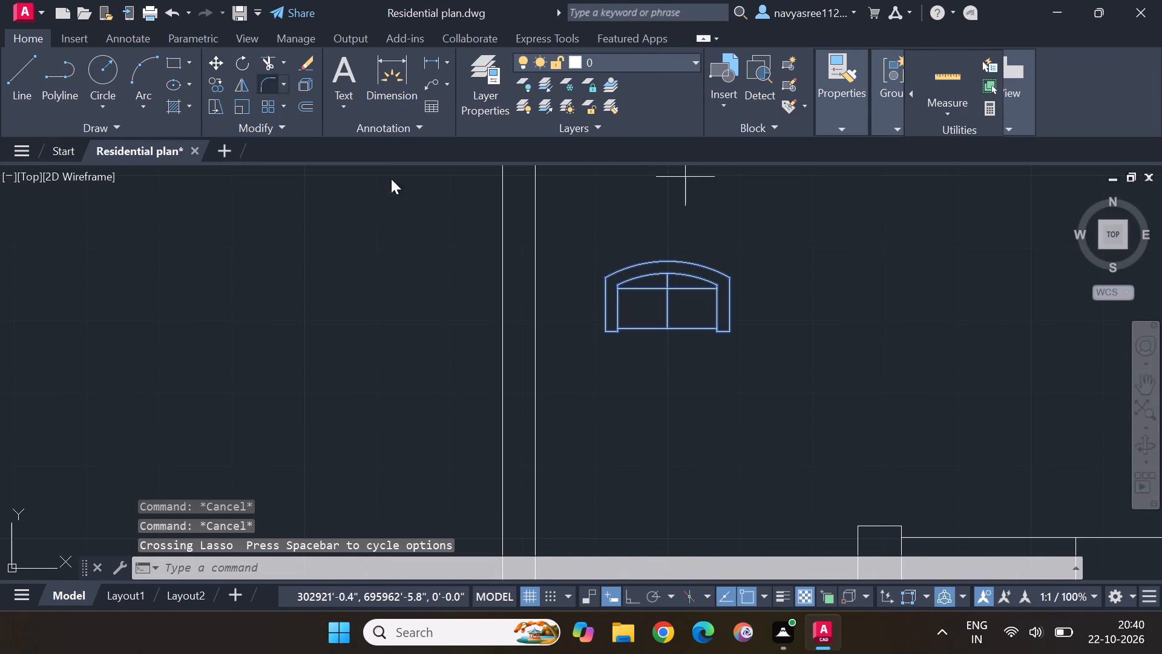
click(628, 596)
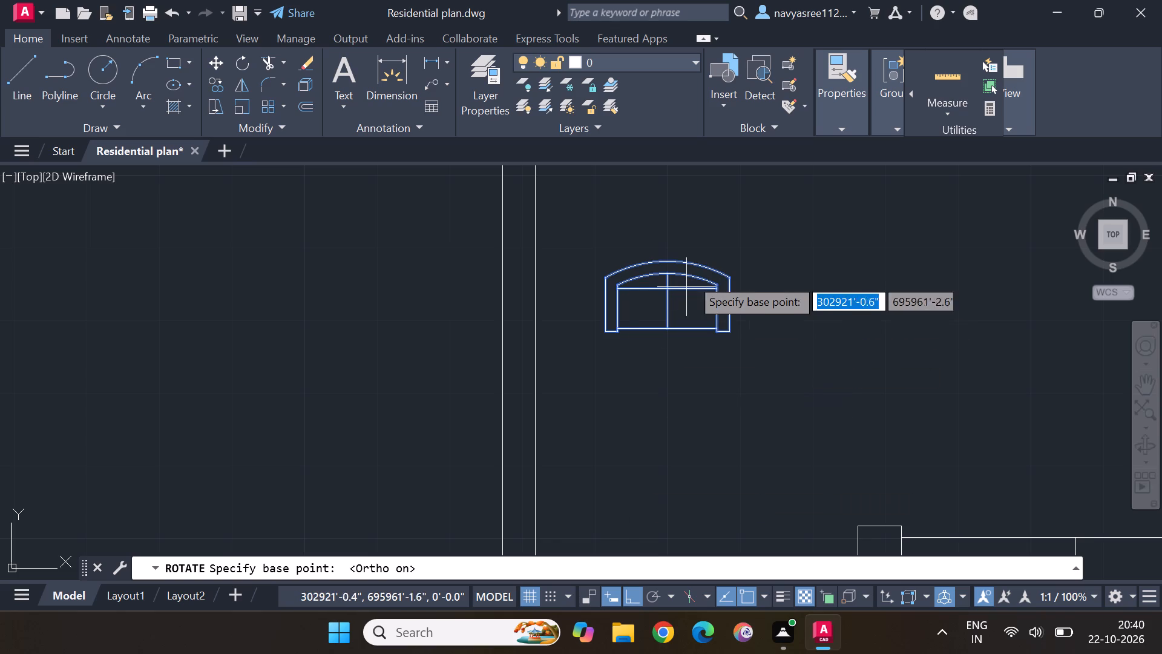
click(665, 276)
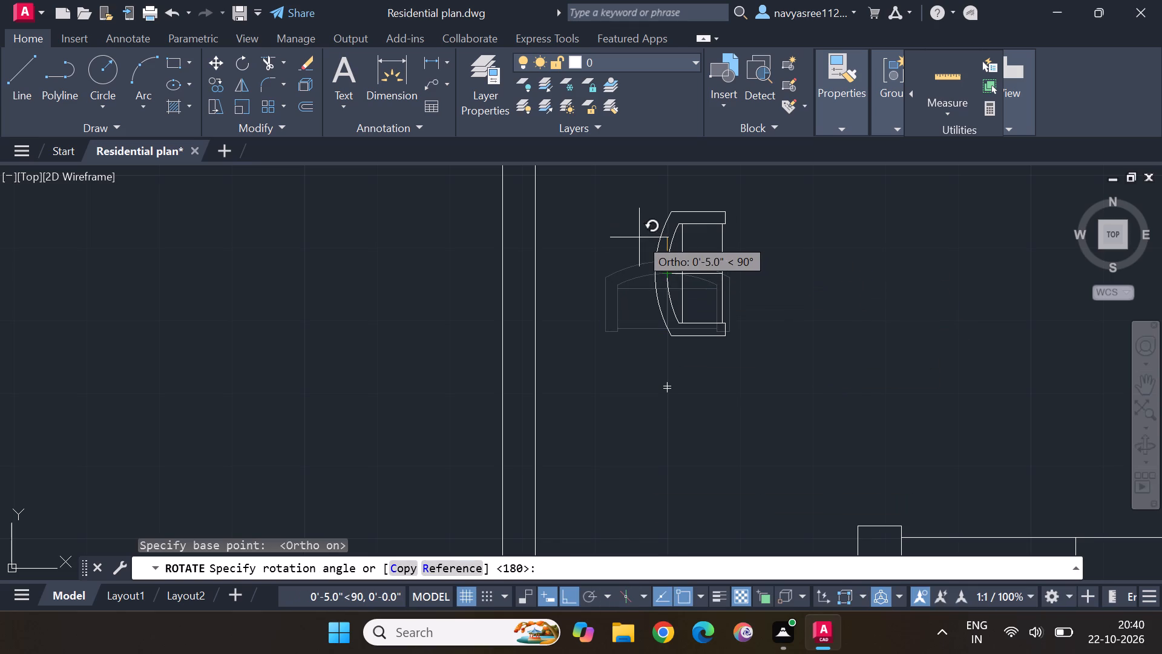
click(639, 237)
Rotate the small sofa by the east wall 270 degrees about its curved back's outer midpoint so it faces west.
scroll(904, 287, down, 2)
middle_drag(907, 304, 557, 337)
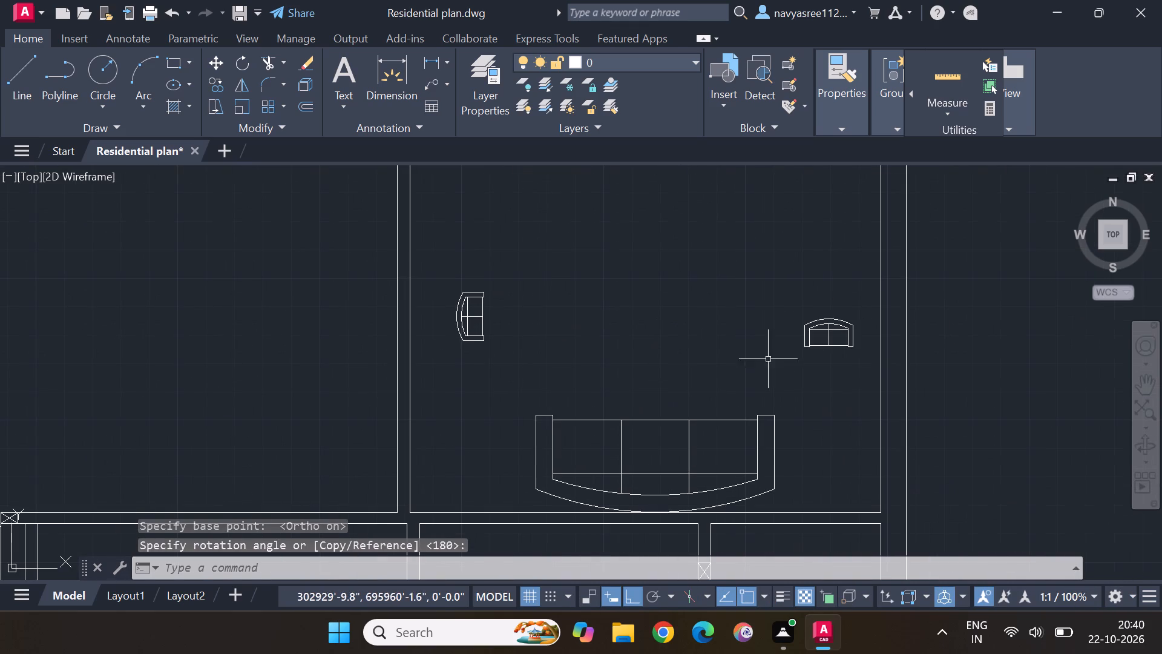
drag(859, 368, 841, 312)
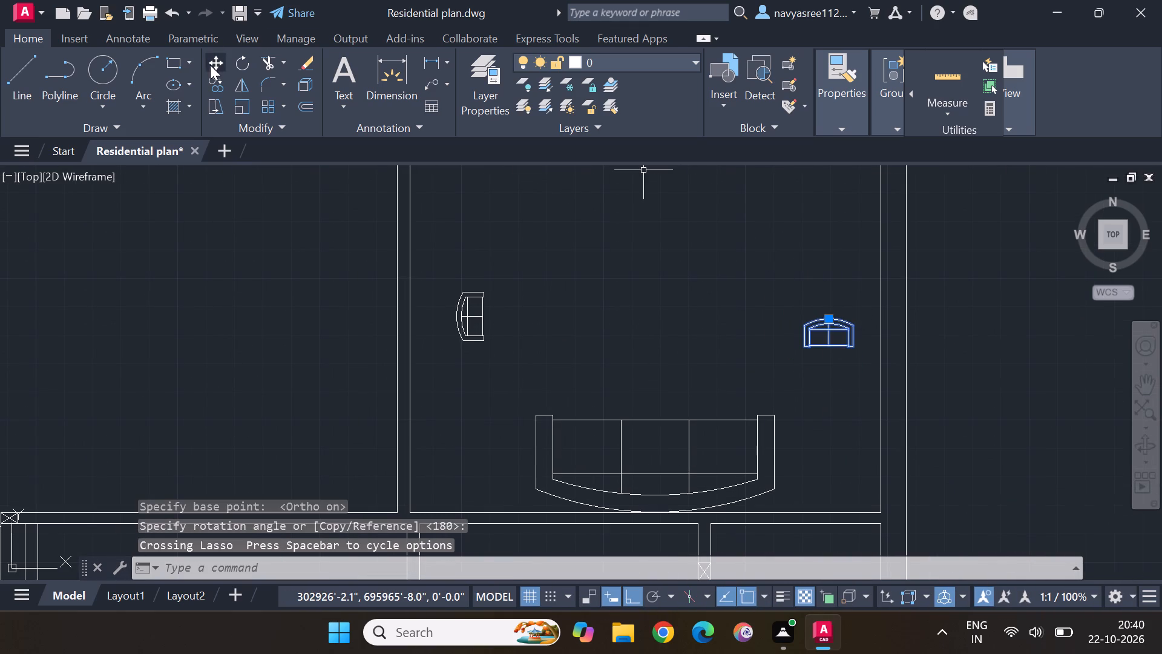
click(240, 67)
click(829, 319)
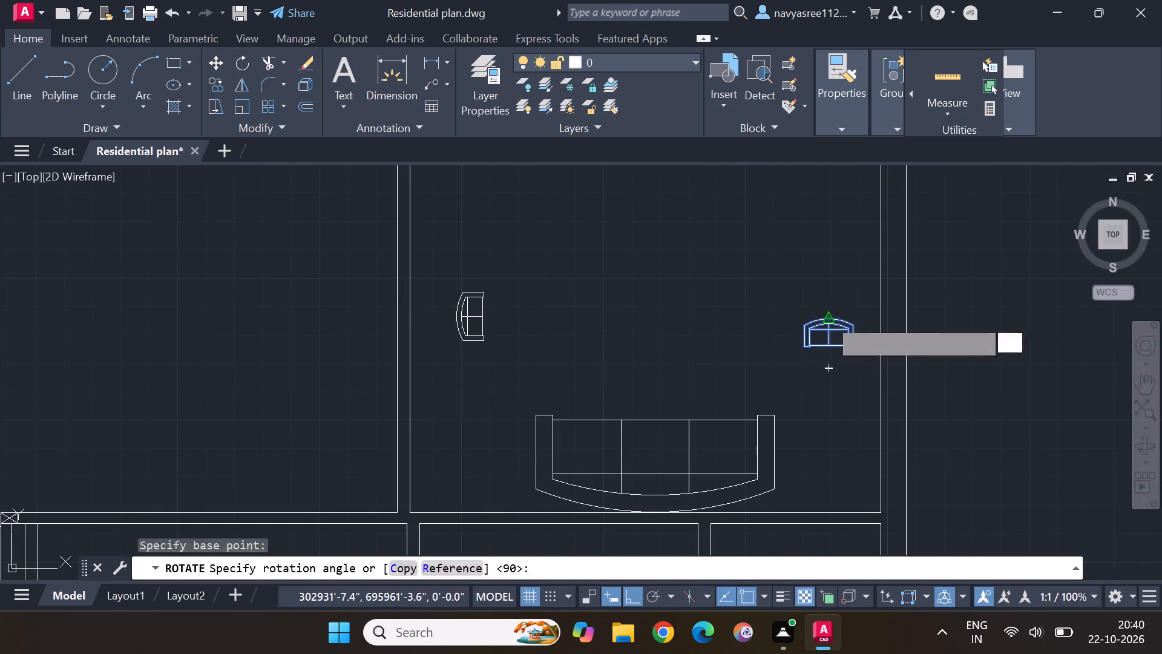
click(841, 384)
key(Escape)
key(Escape)
Scale up the small sofa by the west wall to roughly 2.4 times its size, about the middle of its seat back.
scroll(469, 349, up, 1)
drag(493, 362, 494, 185)
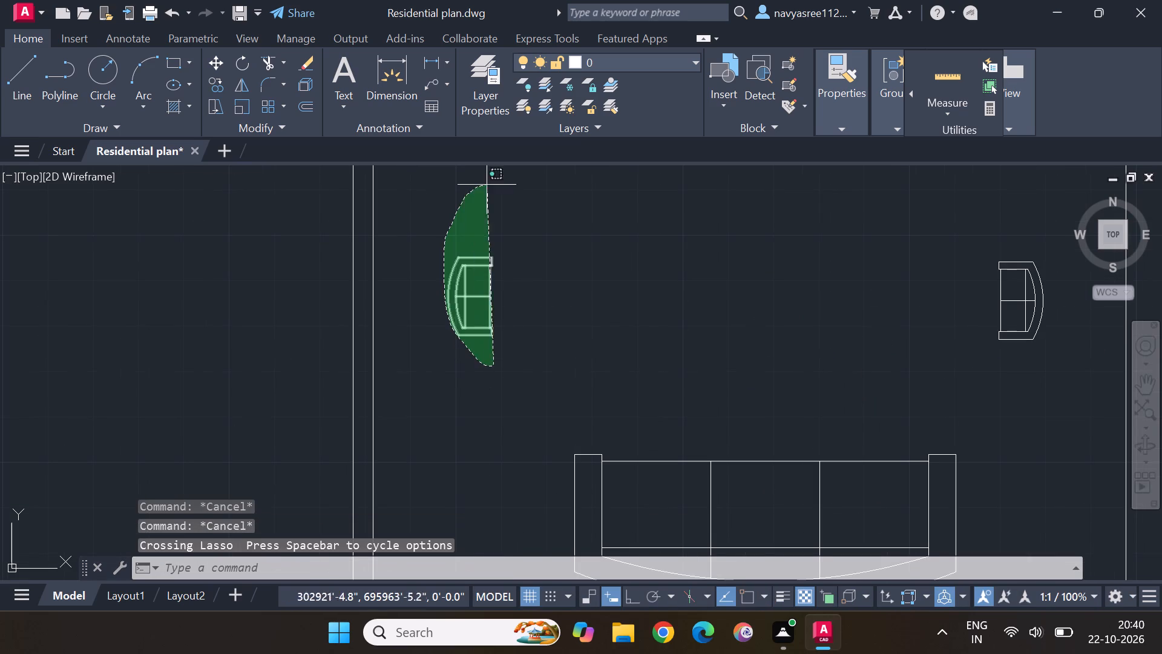
drag(494, 185, 539, 285)
key(s)
key(c)
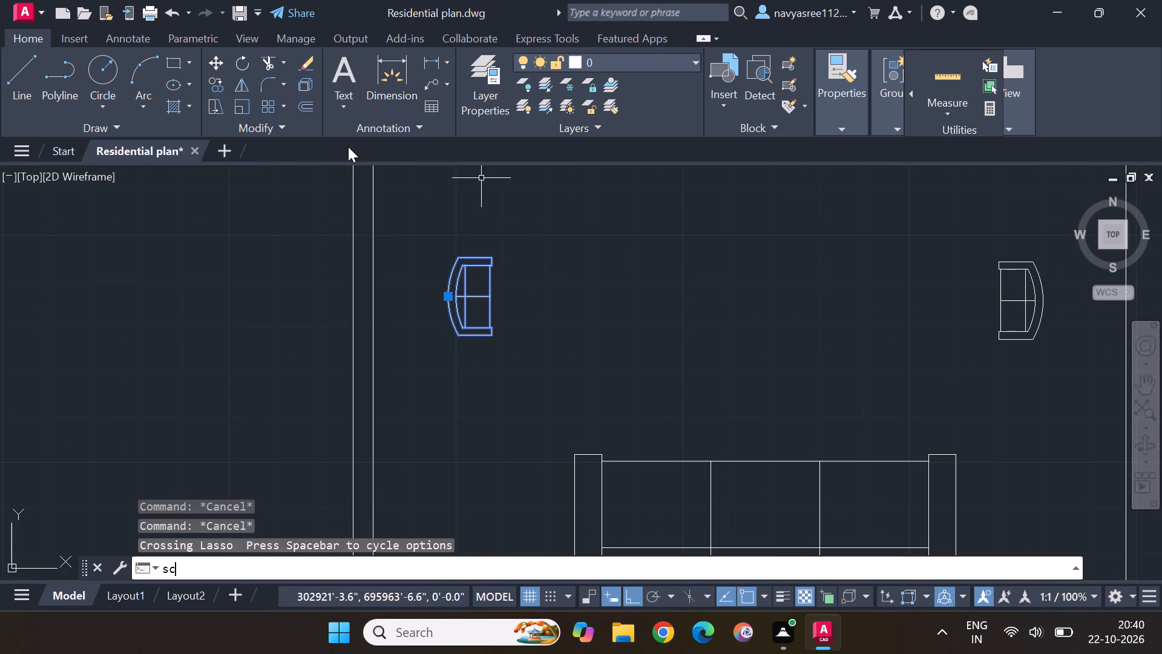
key(a)
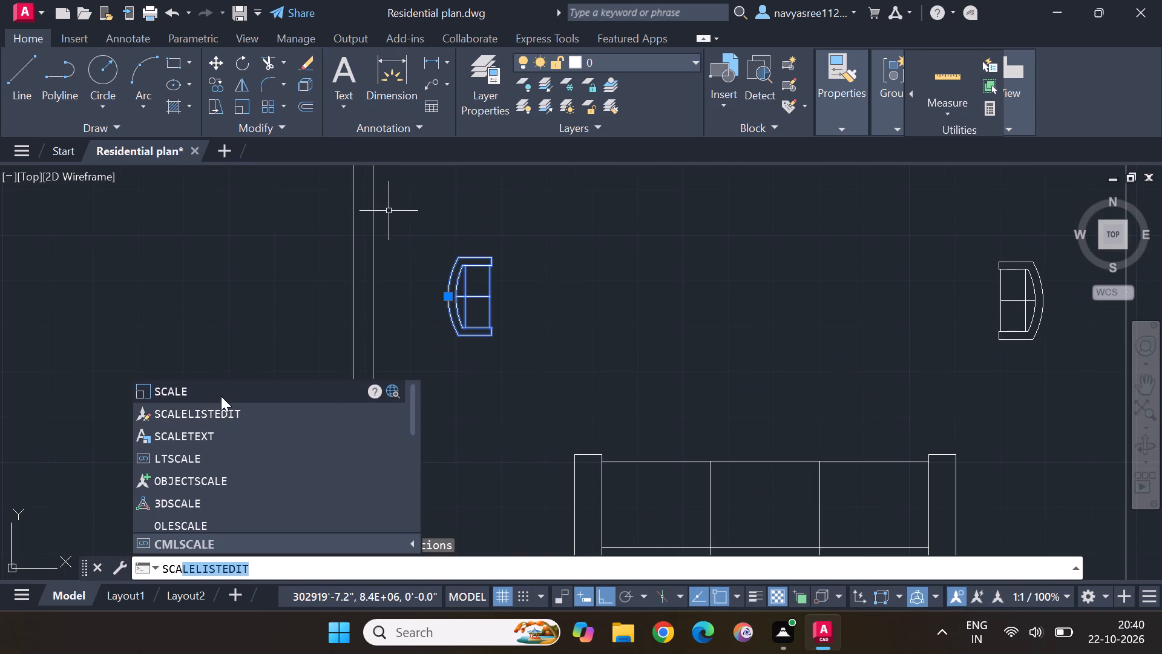
drag(221, 390, 228, 389)
click(464, 300)
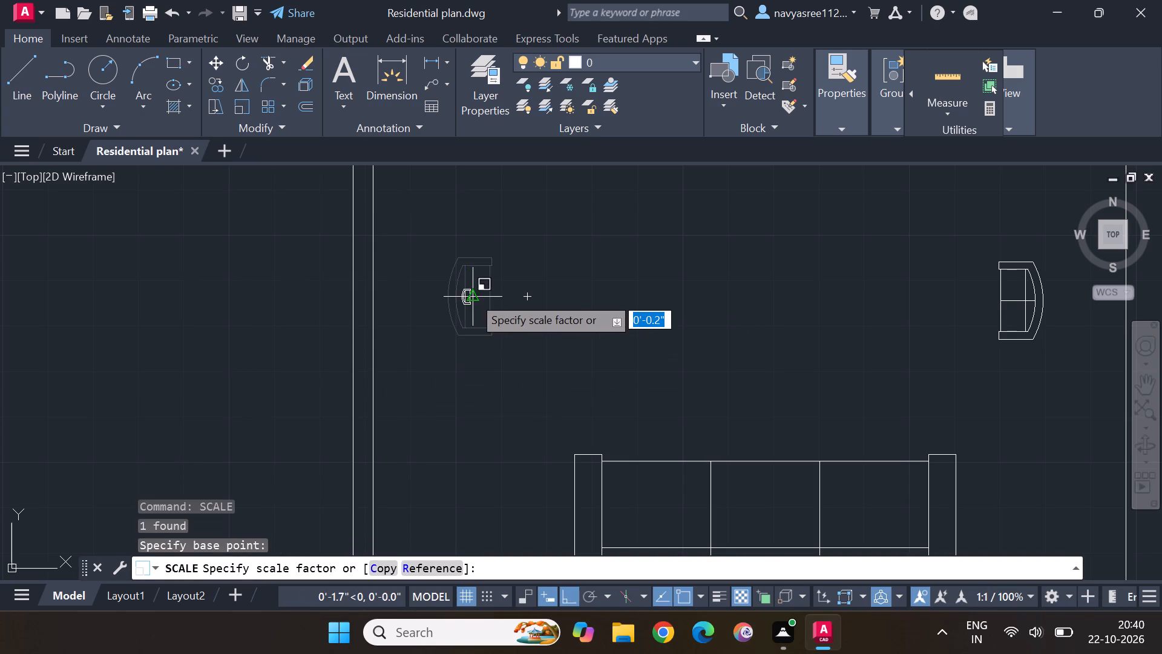
click(559, 211)
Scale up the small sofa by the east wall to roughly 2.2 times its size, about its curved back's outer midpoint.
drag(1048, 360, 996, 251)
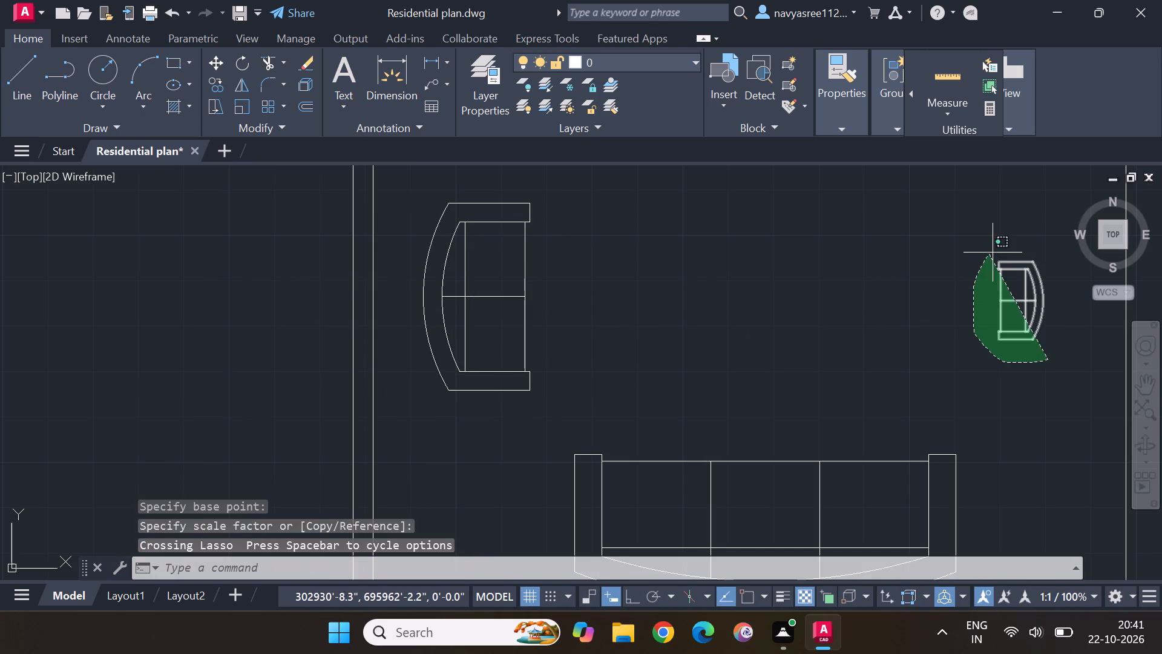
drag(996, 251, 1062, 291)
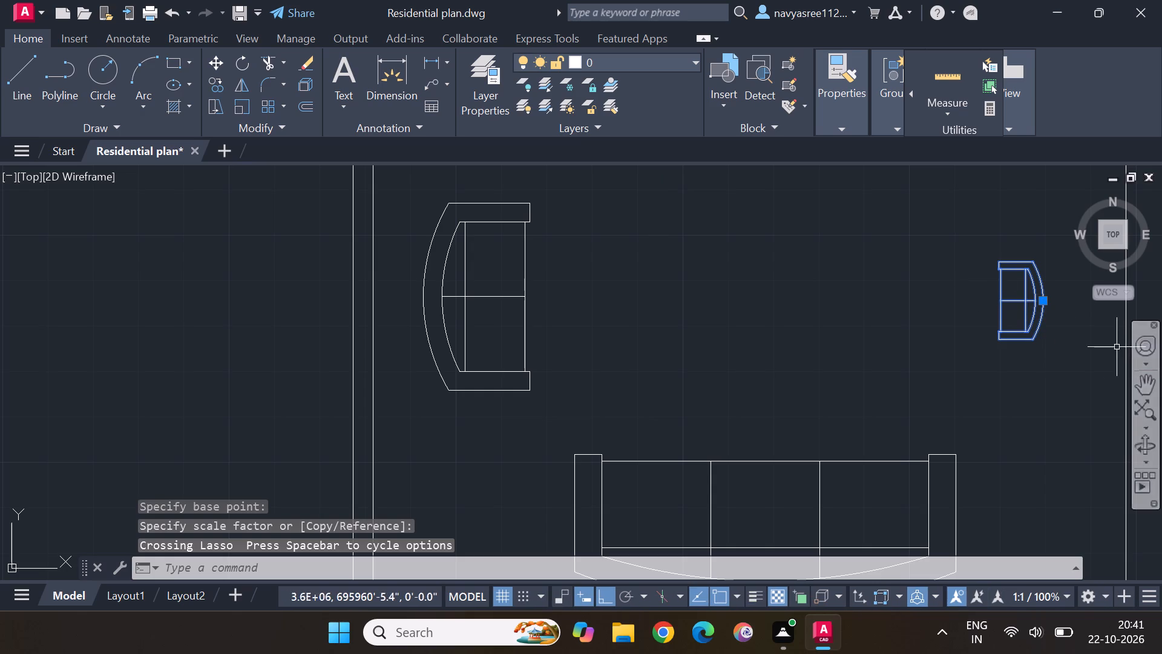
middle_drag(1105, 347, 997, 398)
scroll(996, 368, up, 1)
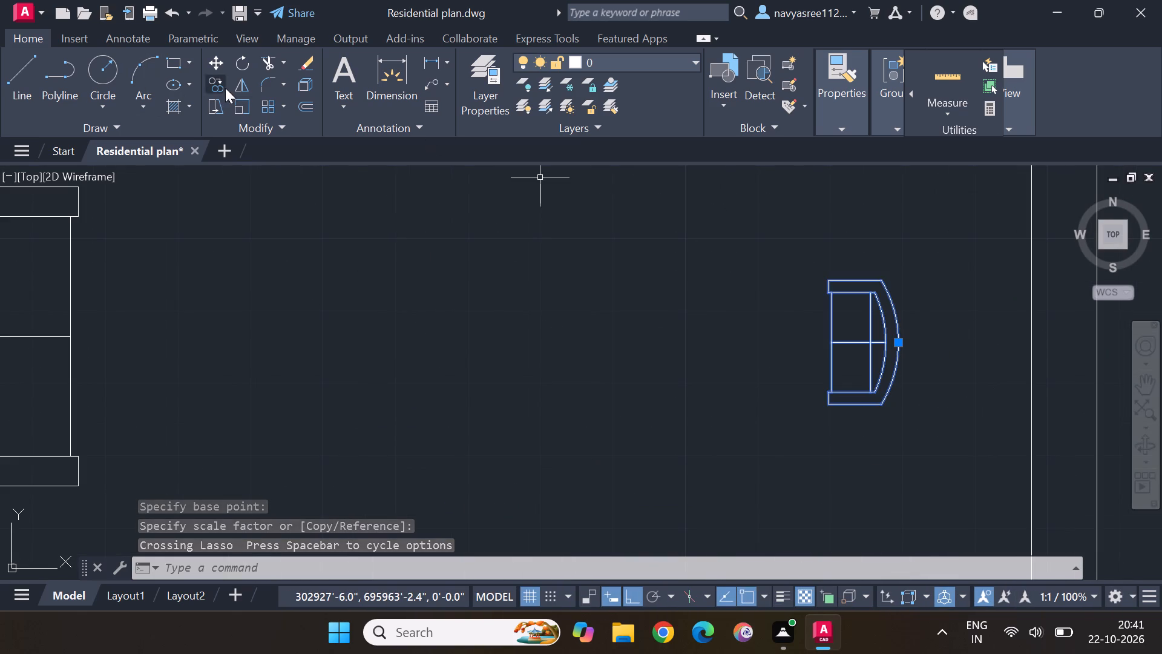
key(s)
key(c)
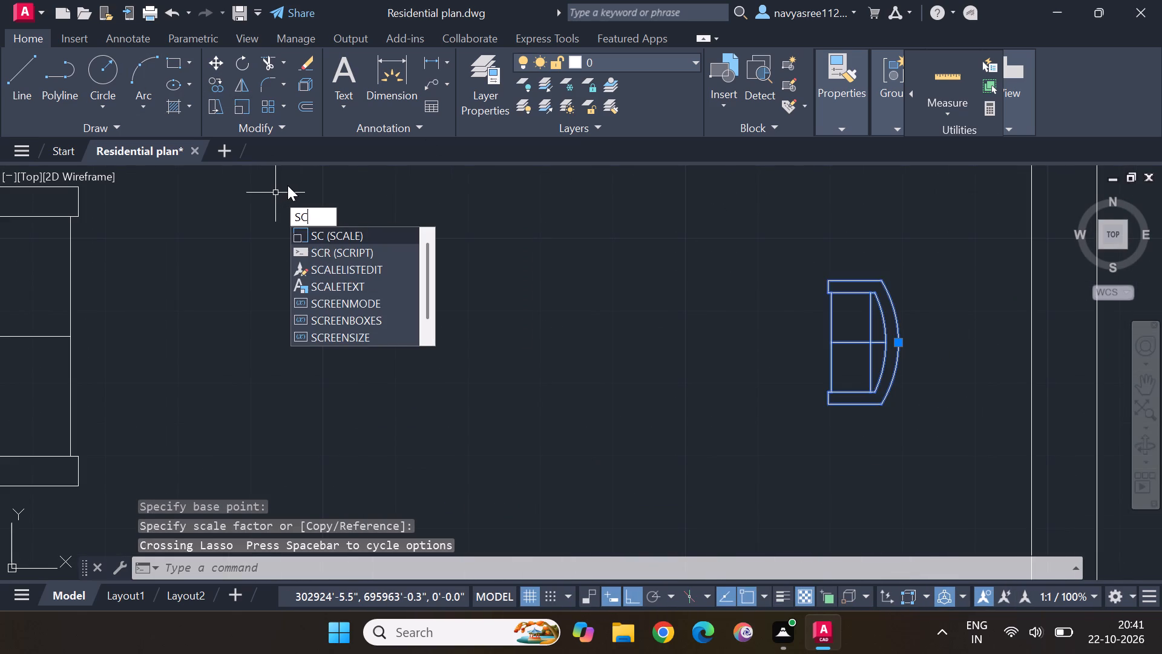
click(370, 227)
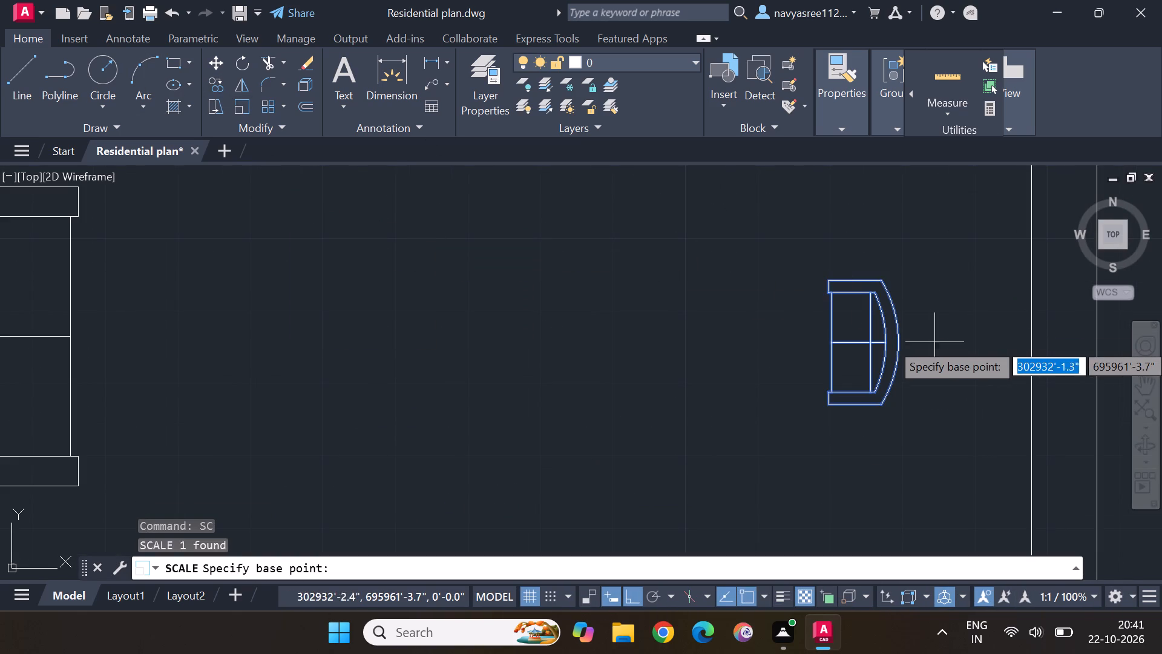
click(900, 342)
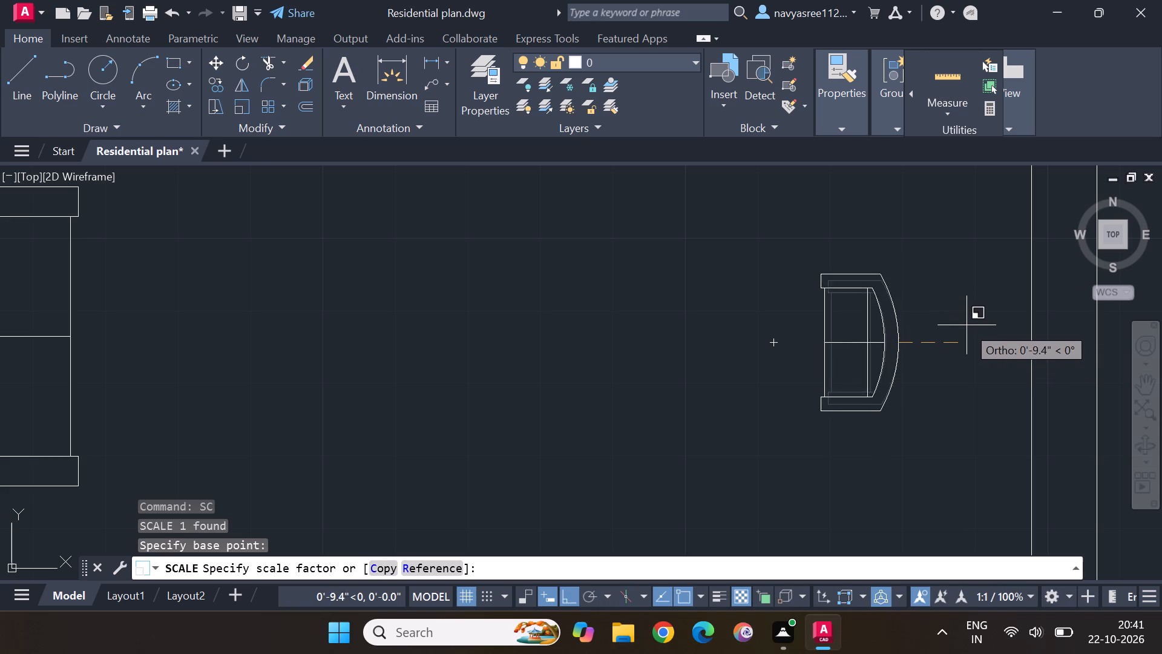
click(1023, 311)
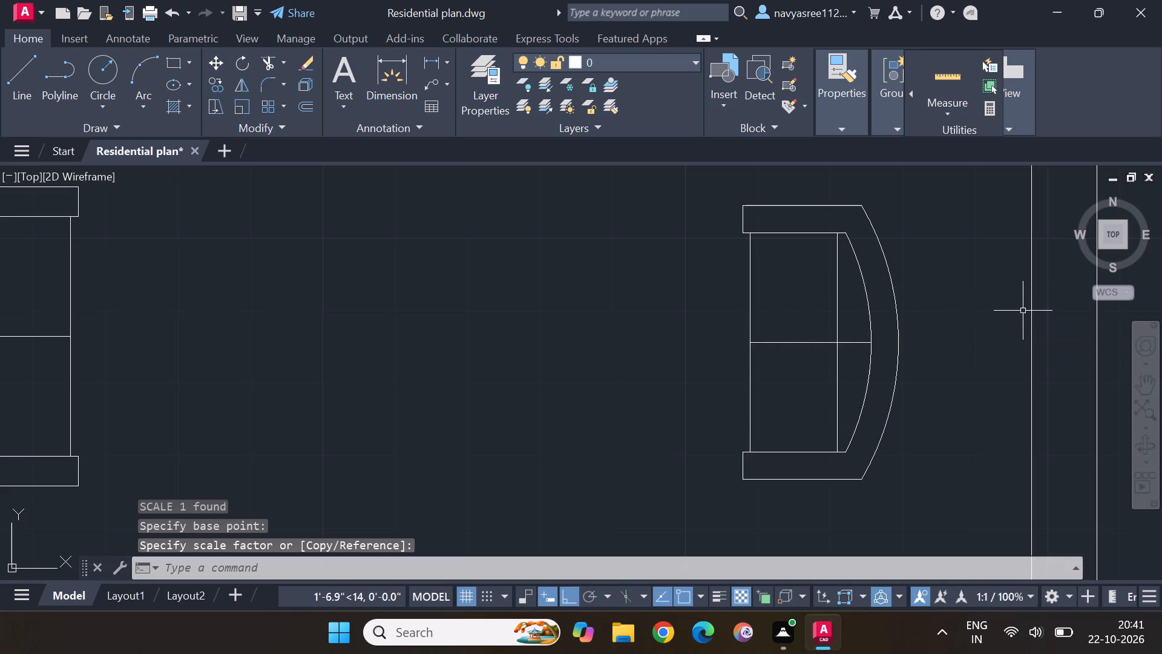
Delete the two-seat sofa by the east wall of the middle east room.
scroll(957, 325, down, 3)
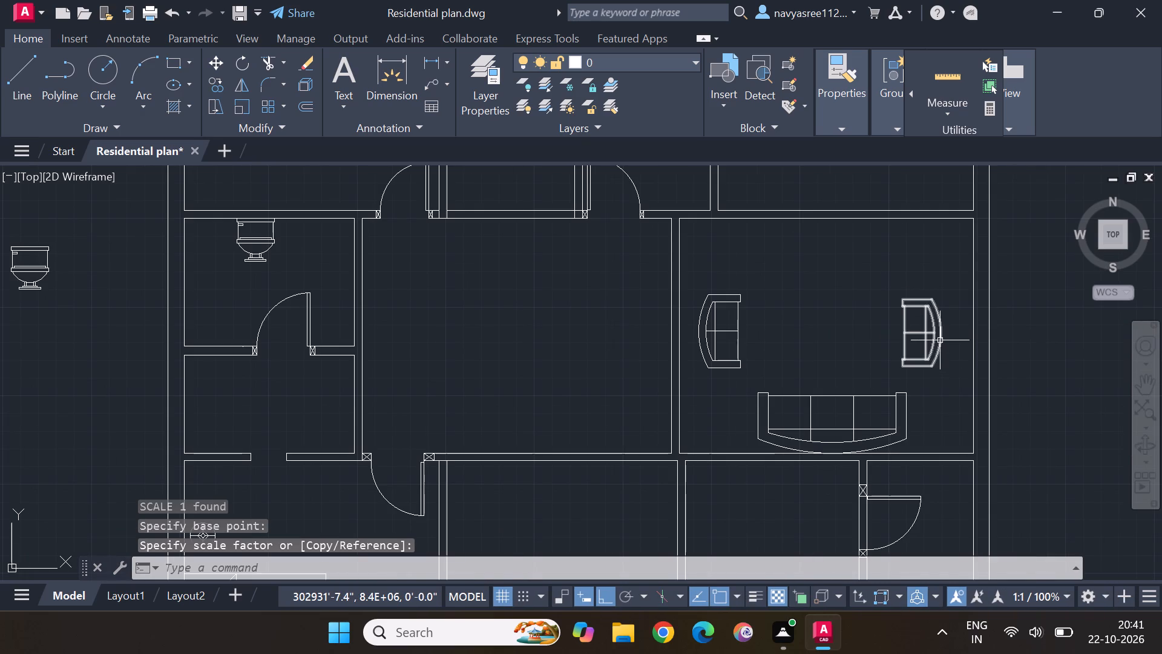
click(940, 340)
key(Delete)
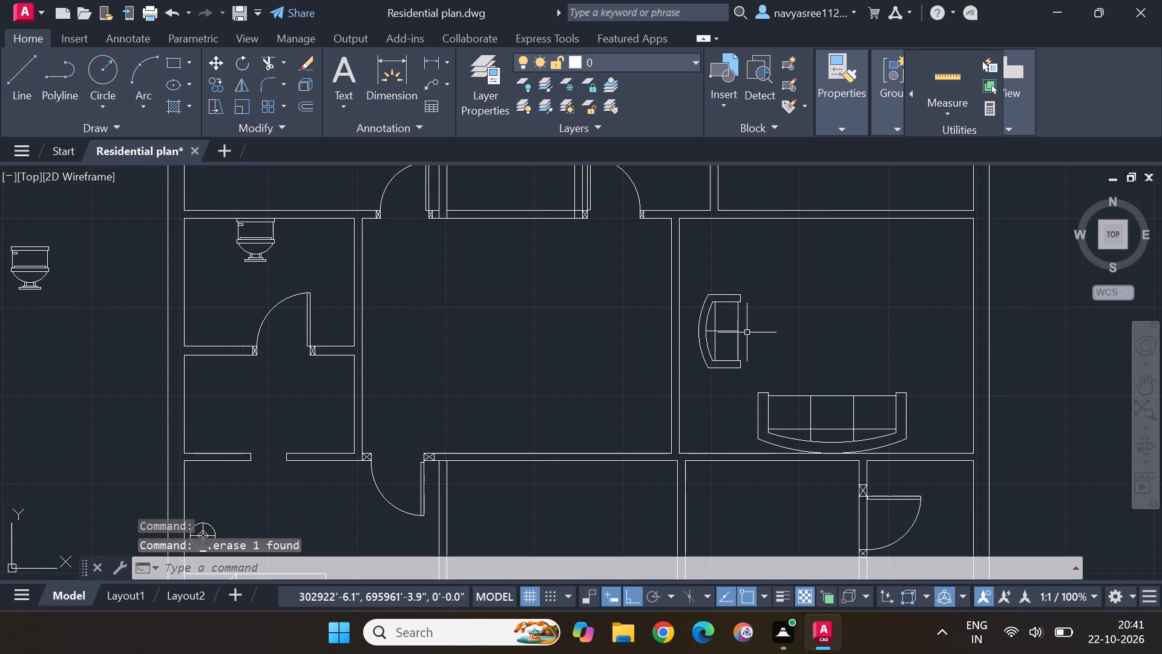
Copy the enlarged two-seat sofa by the west wall straight east to the opposite side of the room, with Ortho on.
click(740, 329)
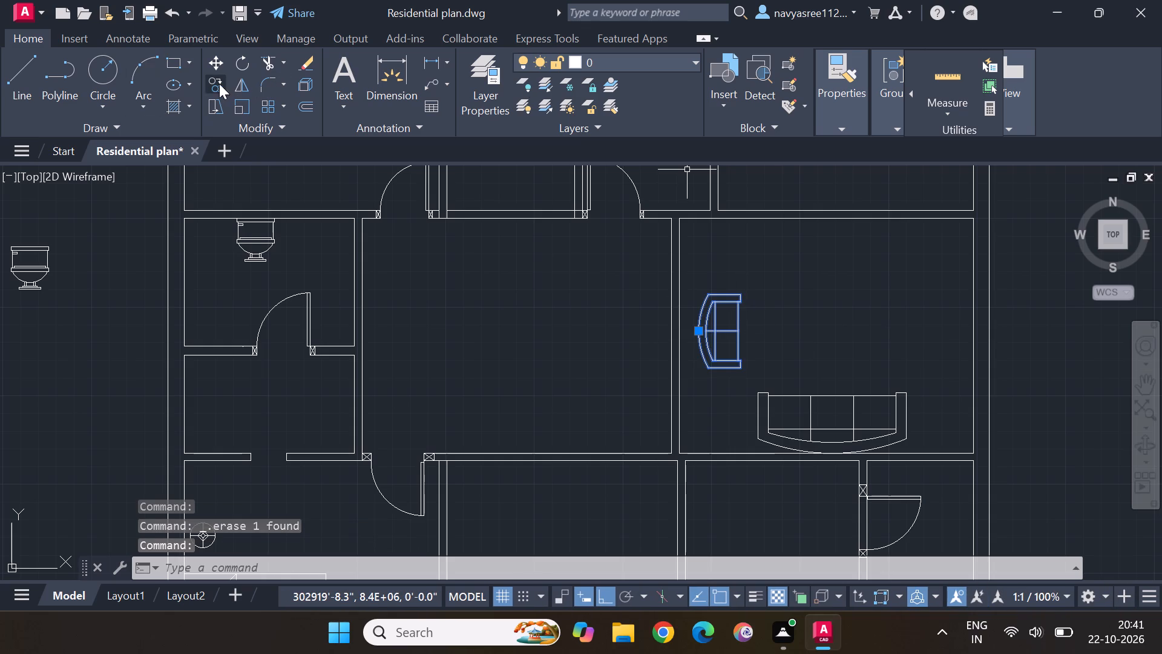
click(219, 84)
click(735, 327)
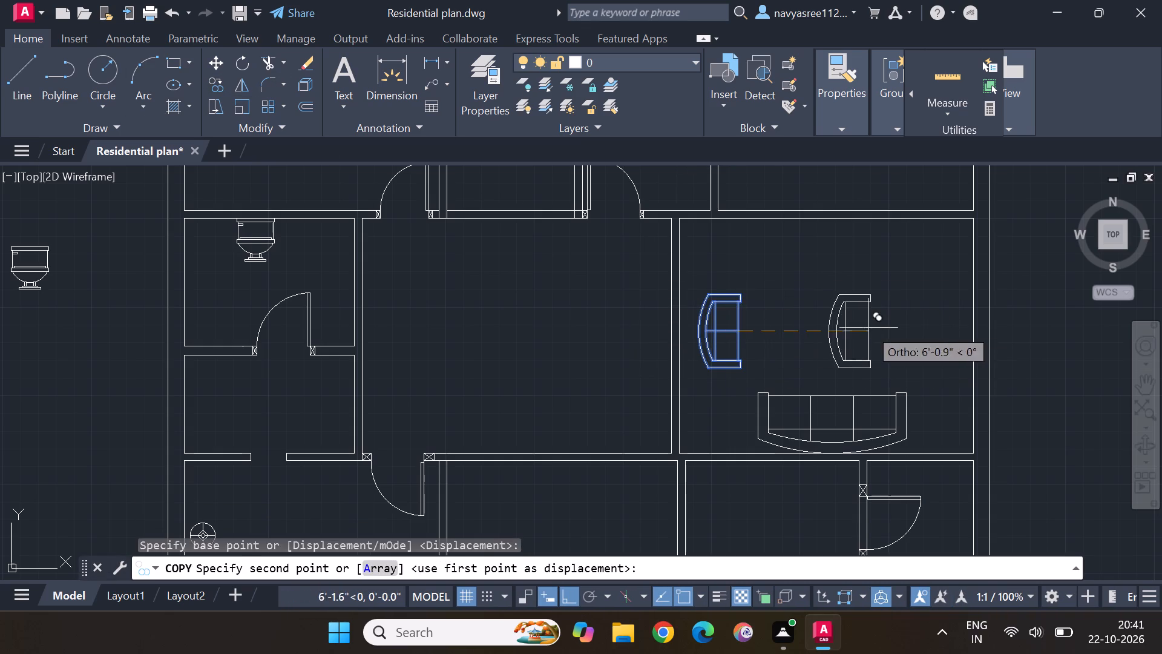
click(927, 332)
key(Escape)
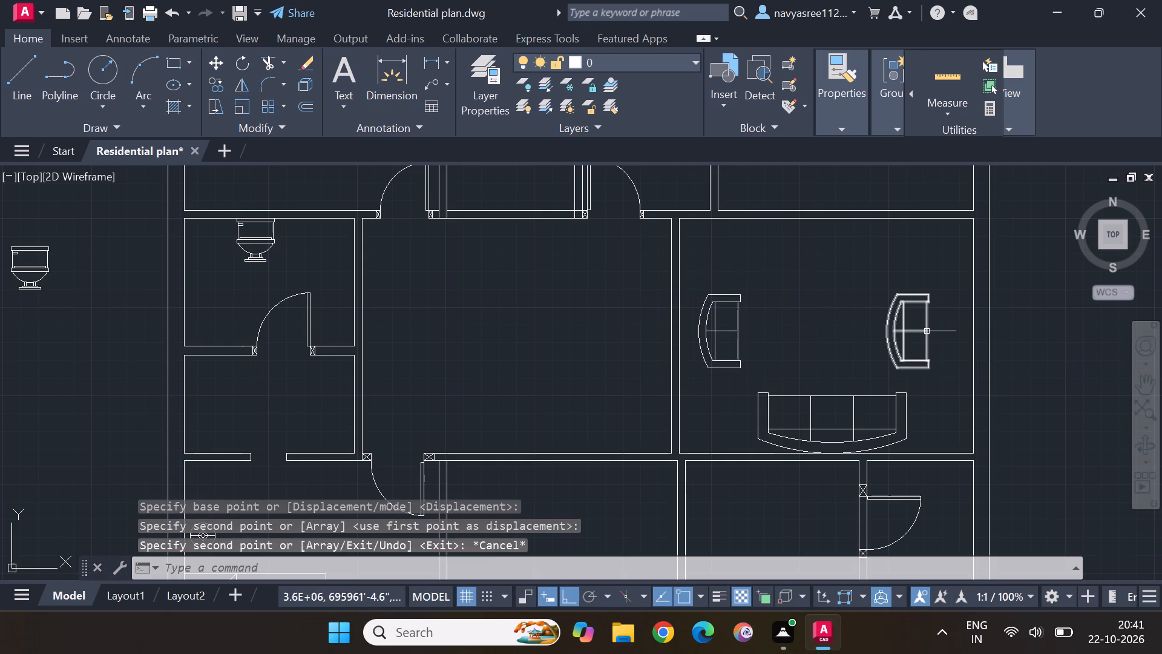
Rotate the copied east sofa 180 degrees about its curved back's outer midpoint so it faces west, with Ortho on.
click(927, 331)
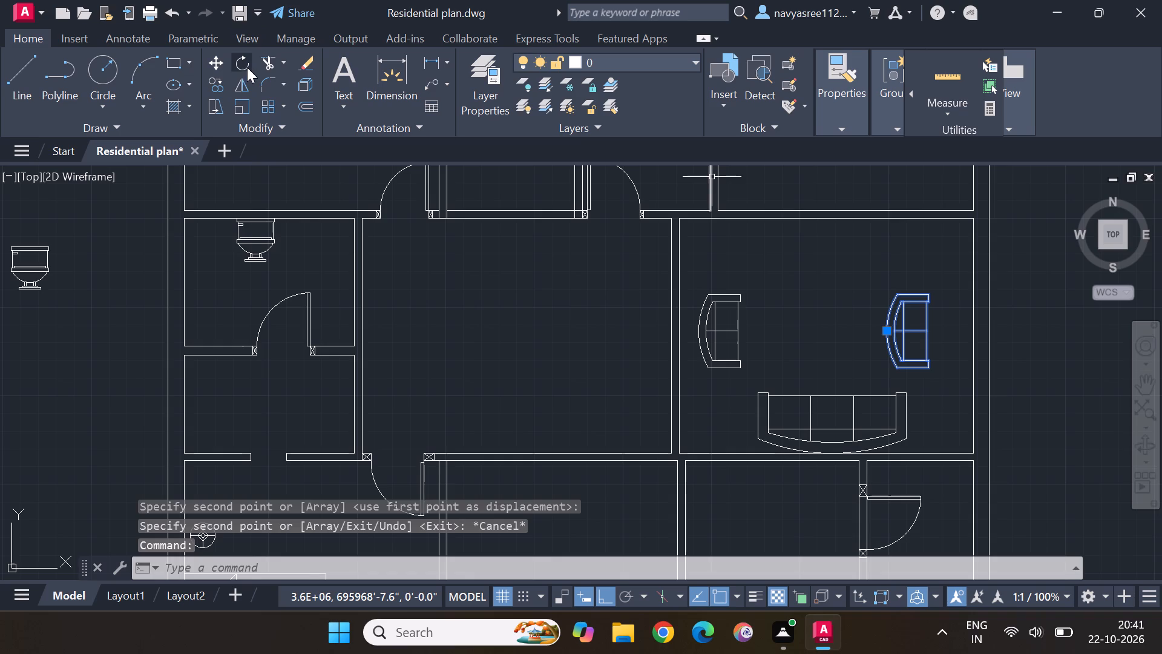
click(247, 67)
click(885, 335)
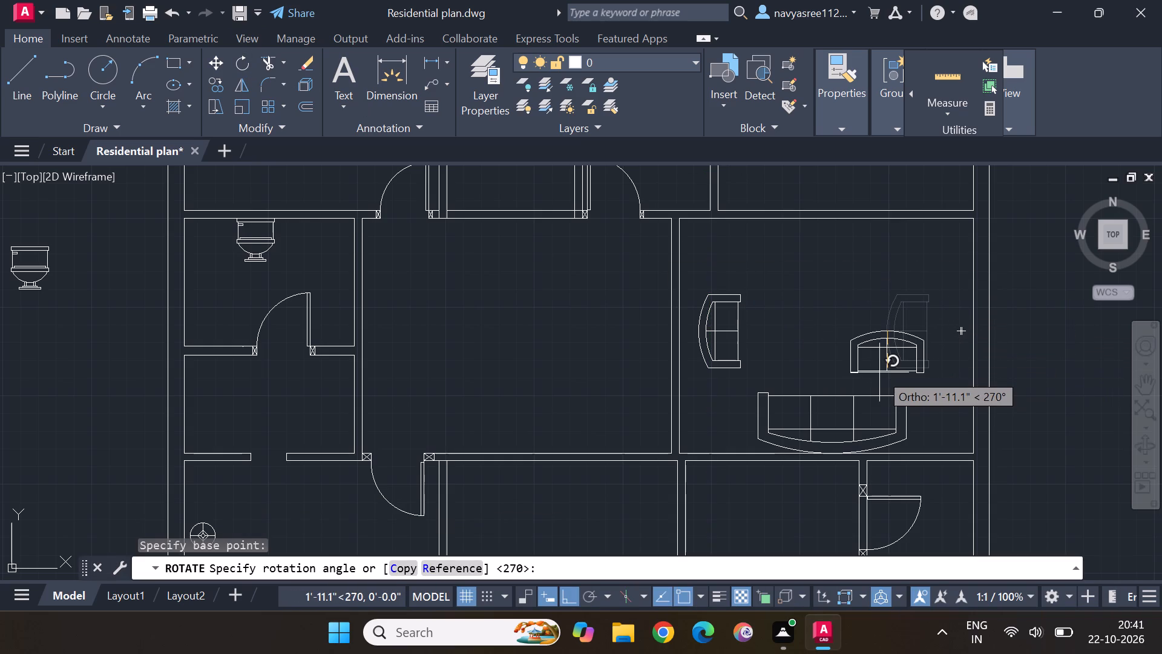
click(571, 592)
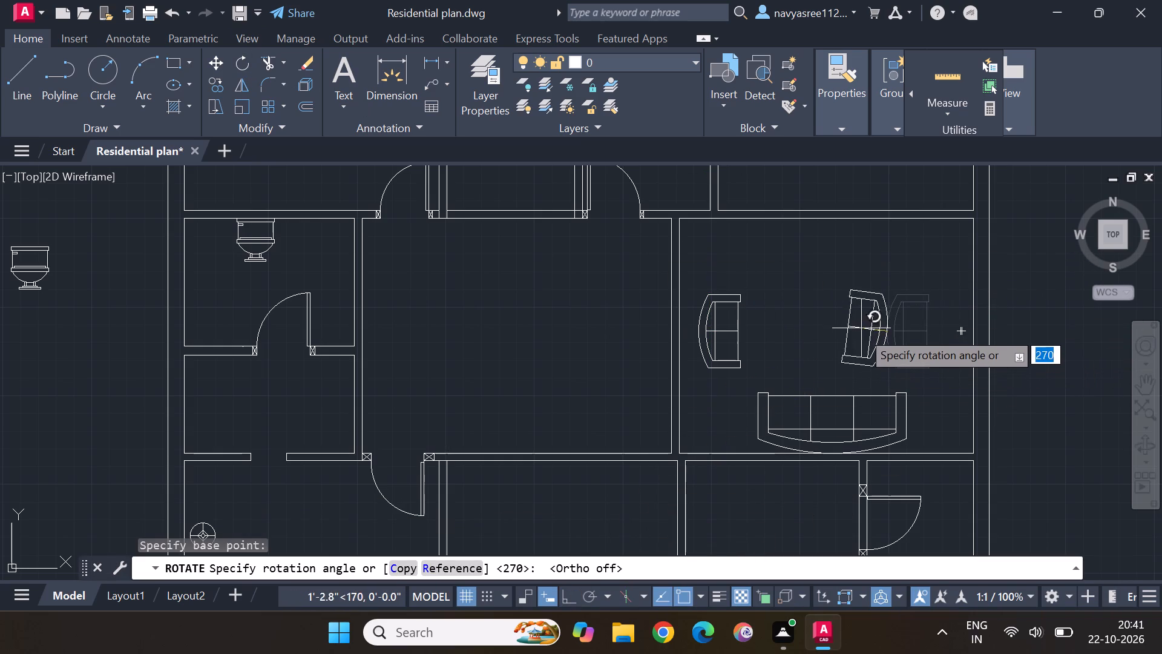
click(571, 595)
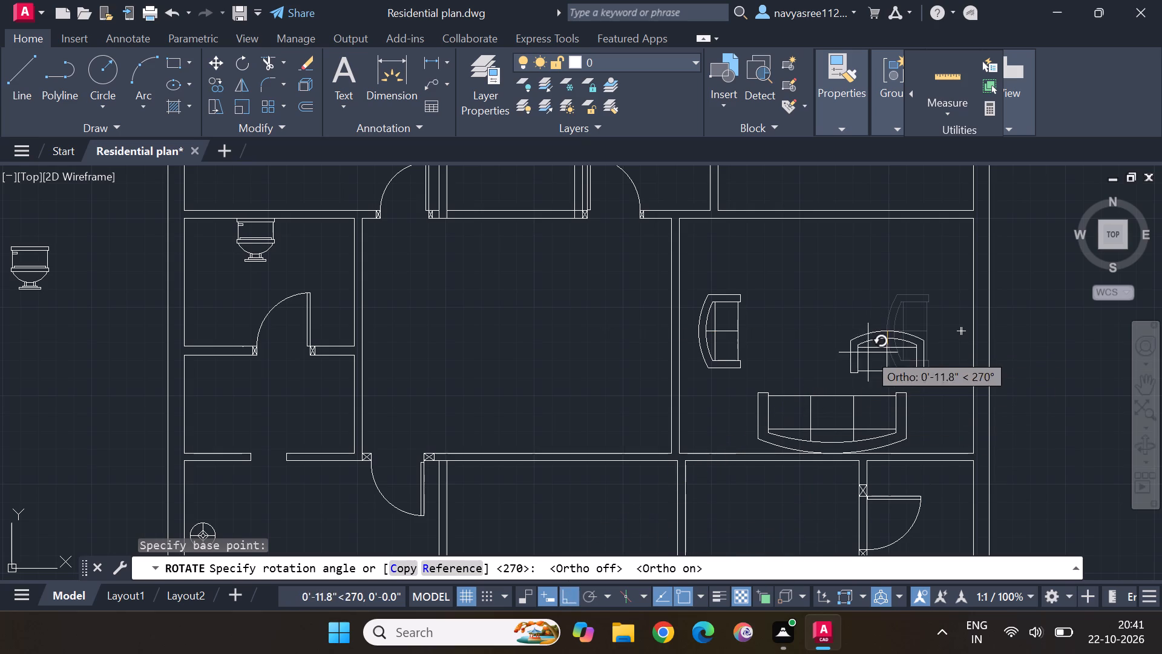
click(846, 321)
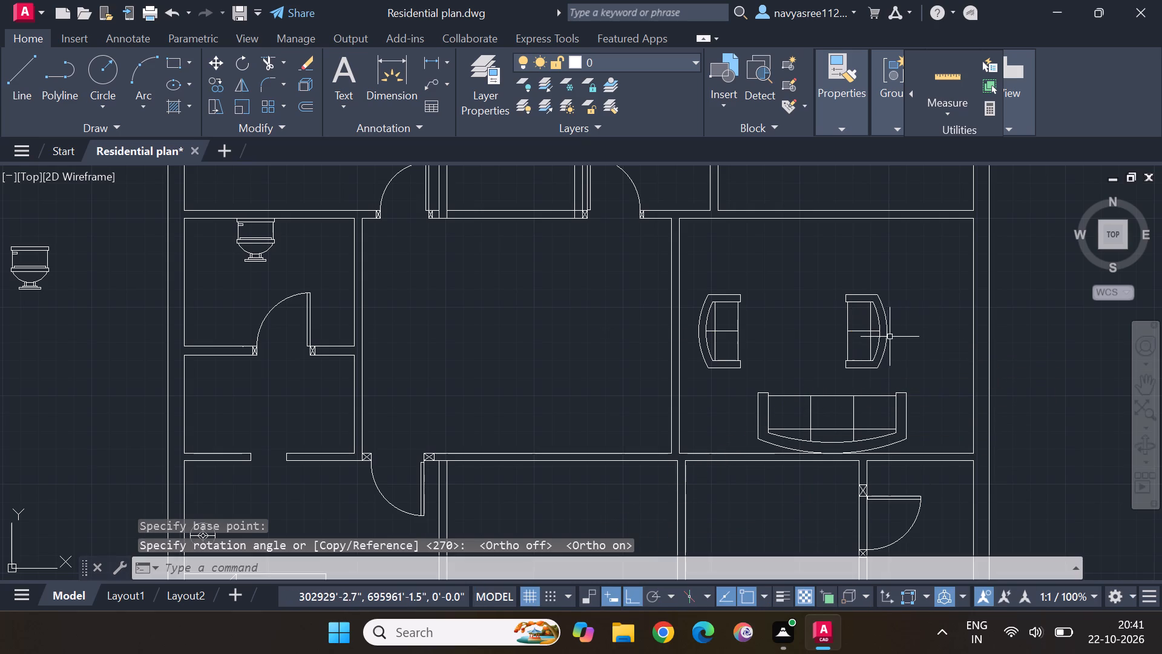
Move the west-facing sofa about 3'-1" straight east, closer to the east wall.
click(888, 337)
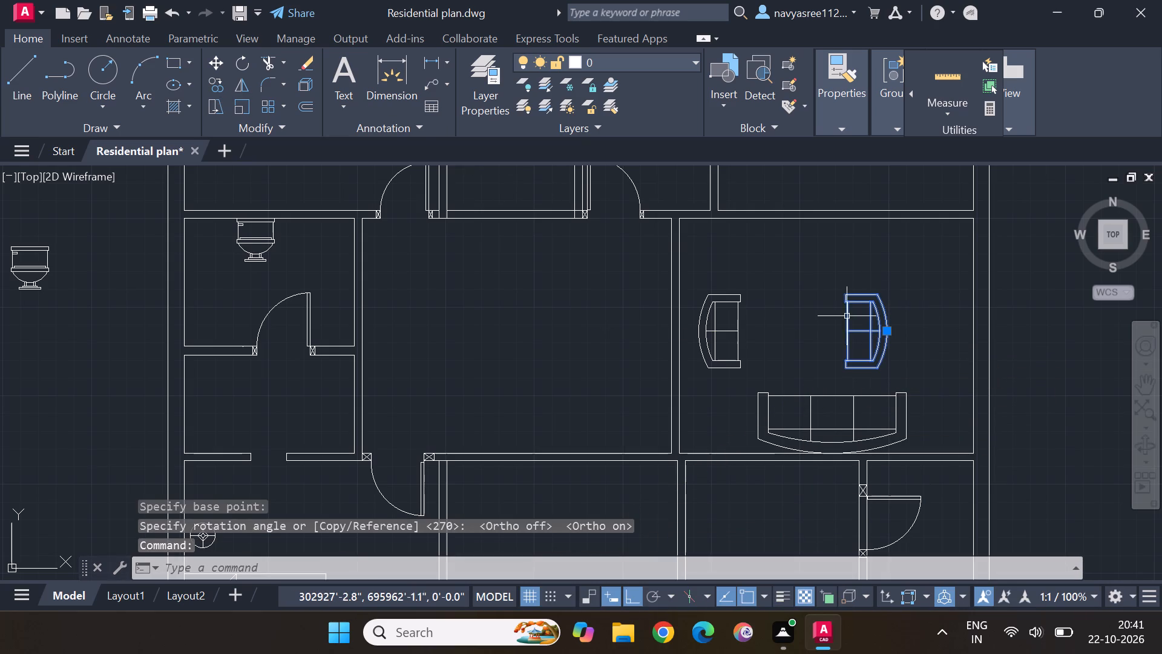
click(219, 63)
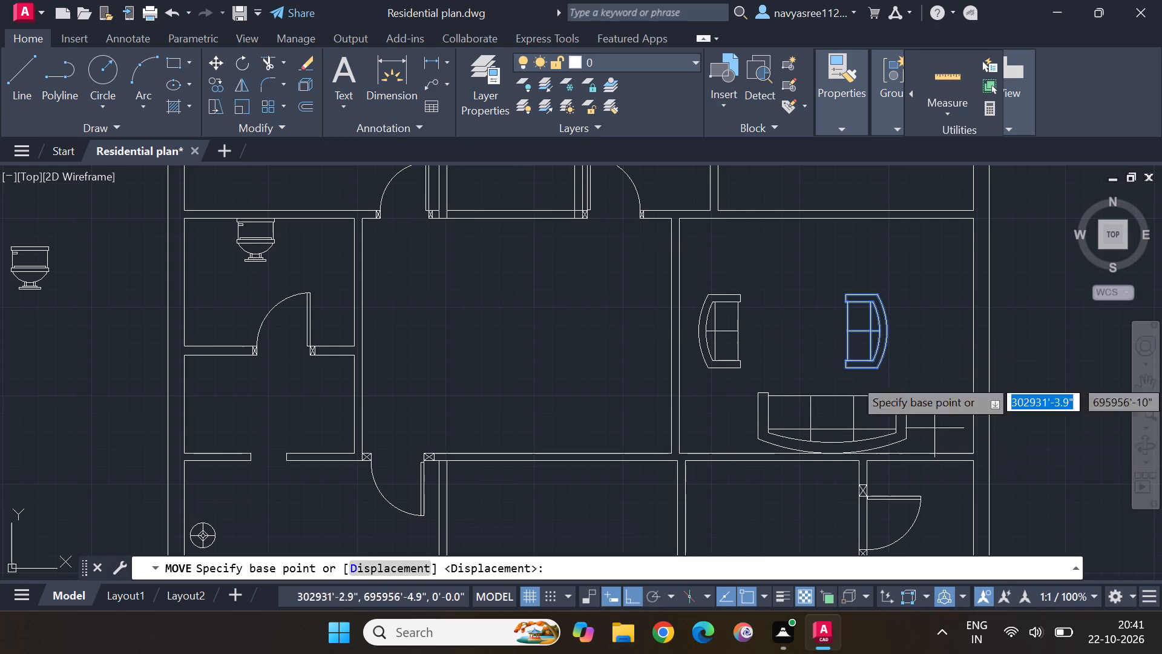
click(878, 332)
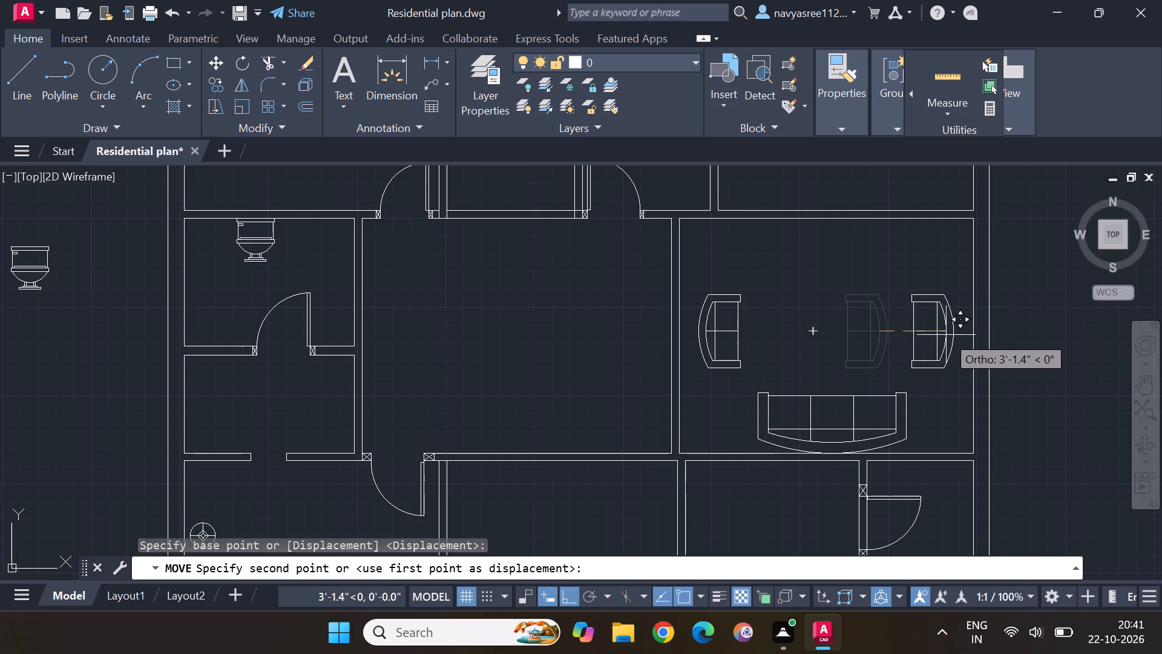
click(947, 335)
key(Escape)
key(Escape)
key(Escape)
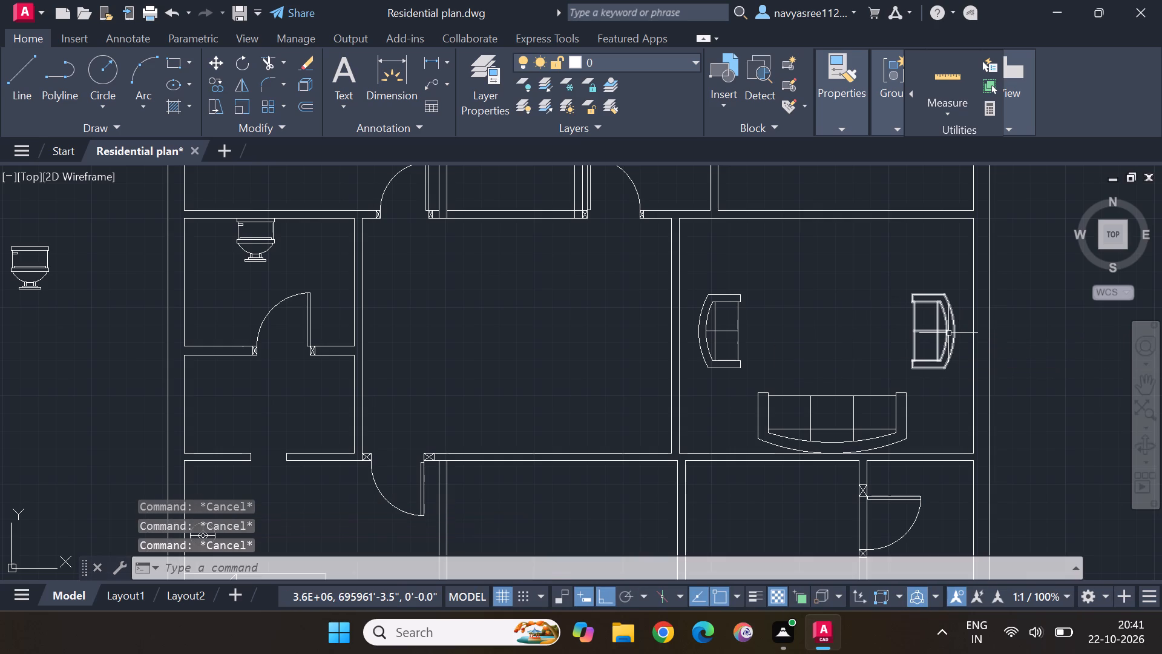
key(Escape)
key(Escape)
key(Escape)
key(Escape)
key(Escape)
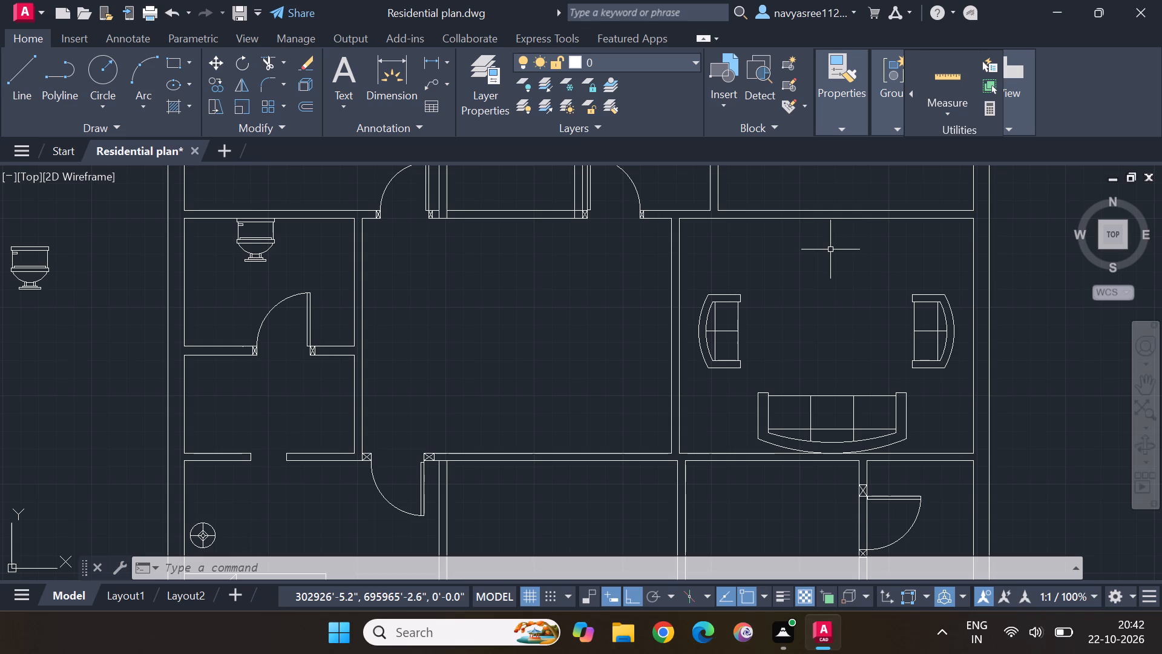
Review the furniture layout across the plan's bedrooms, bathrooms and sofa room.
scroll(831, 249, down, 1)
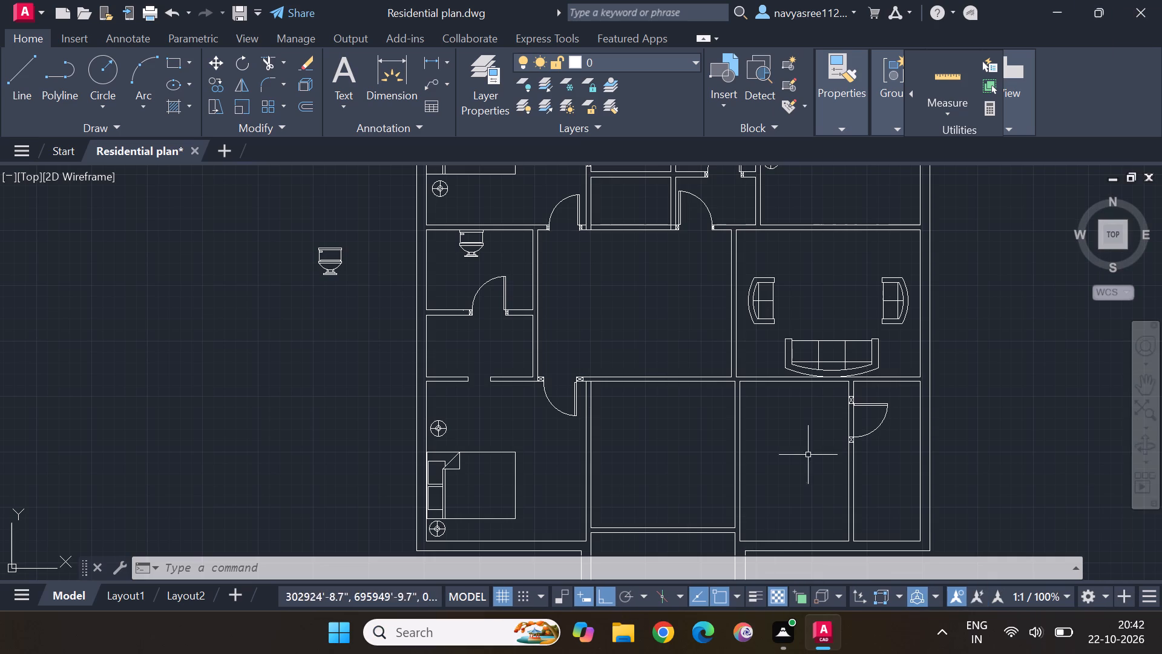
scroll(807, 260, down, 2)
scroll(806, 260, up, 1)
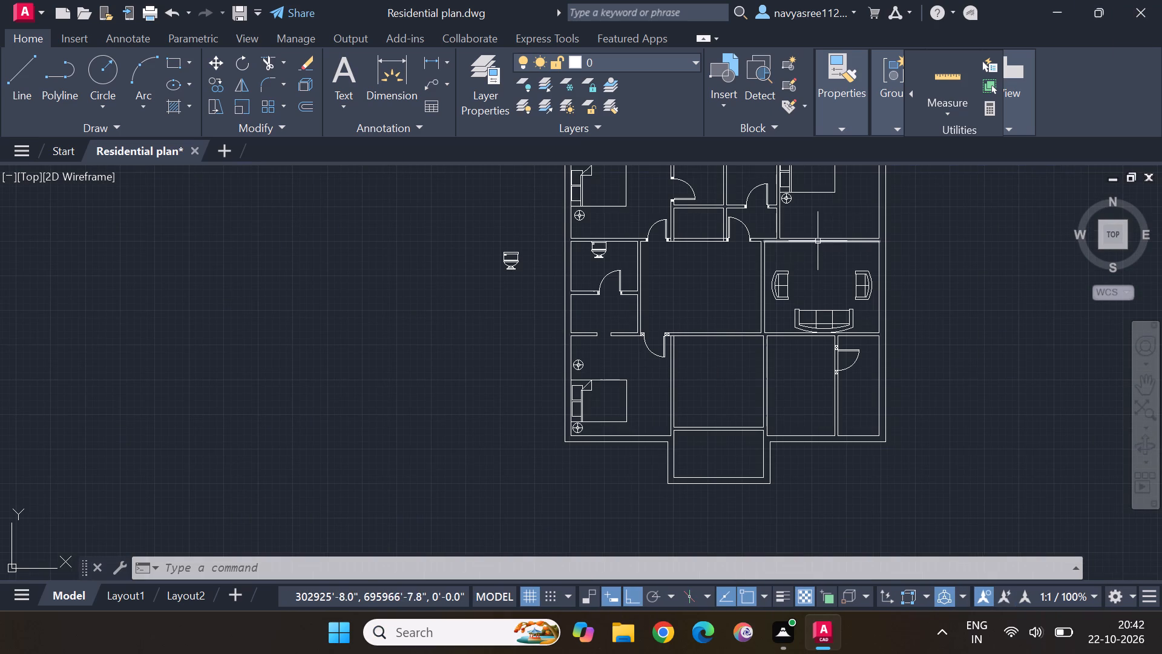
middle_drag(845, 203, 781, 318)
scroll(787, 303, up, 2)
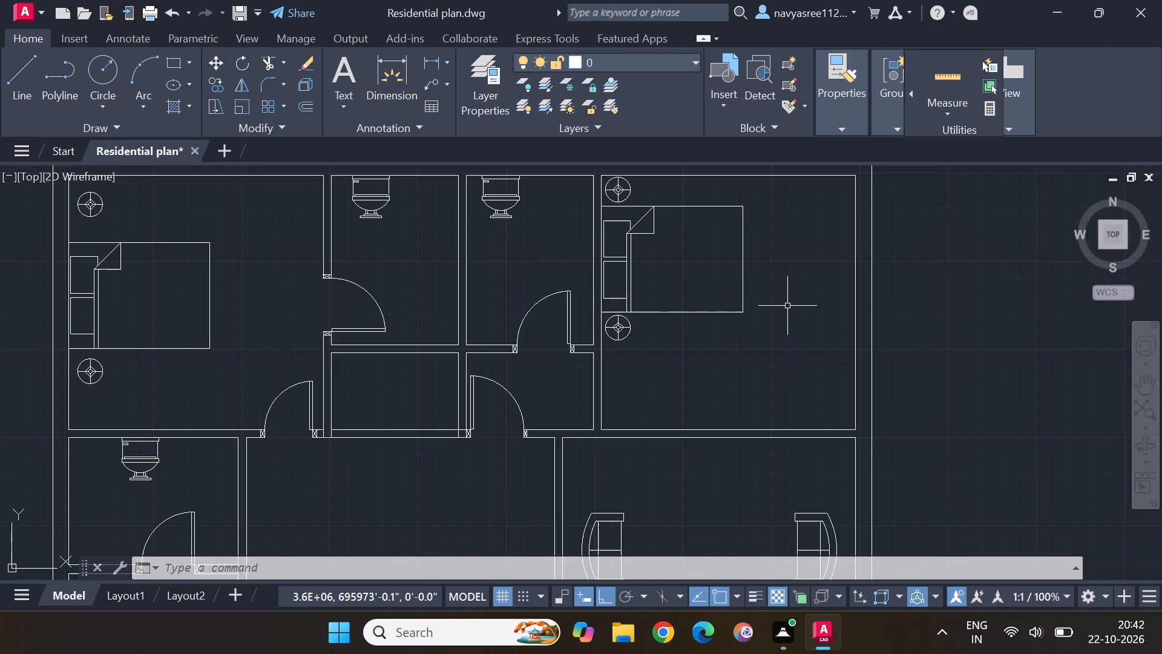
middle_drag(776, 315, 853, 367)
scroll(342, 266, down, 1)
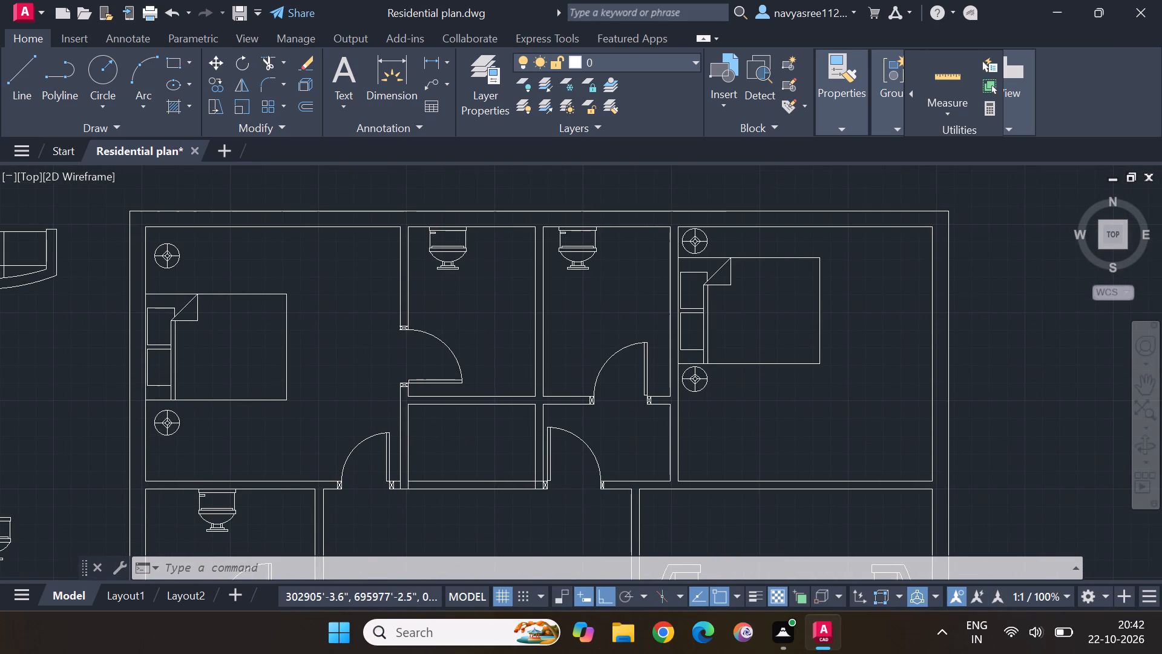
middle_drag(336, 297, 463, 272)
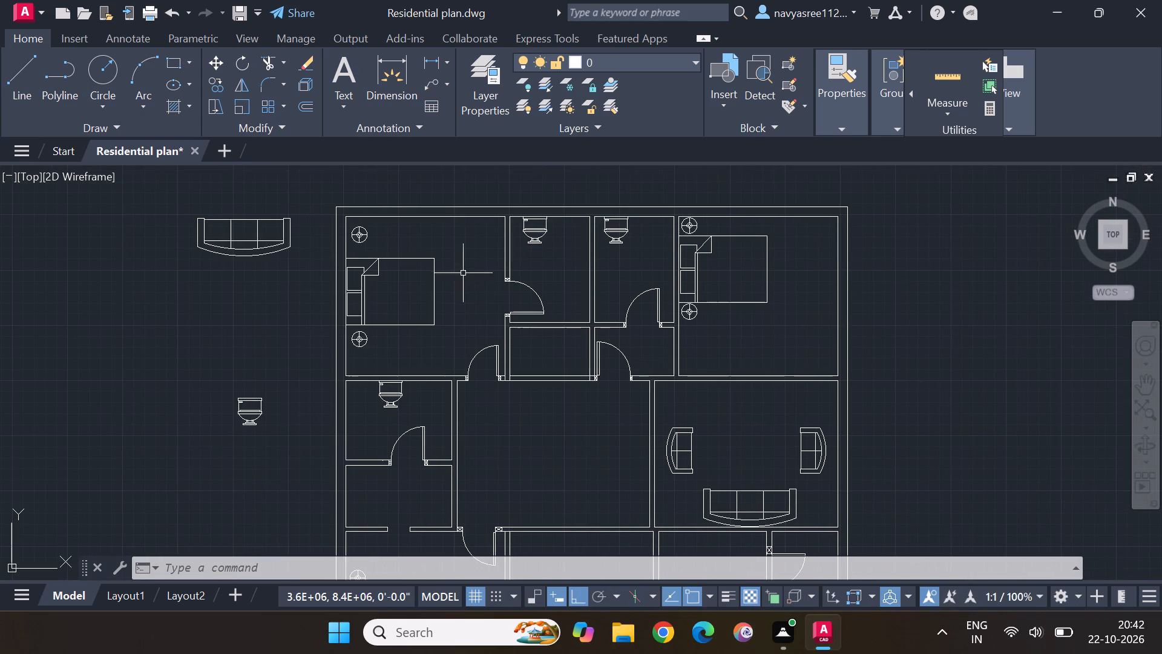
Open DesignCenter and browse the blocks of the sample drawing Kitchens.dwg for suitable fixtures.
text(ad)
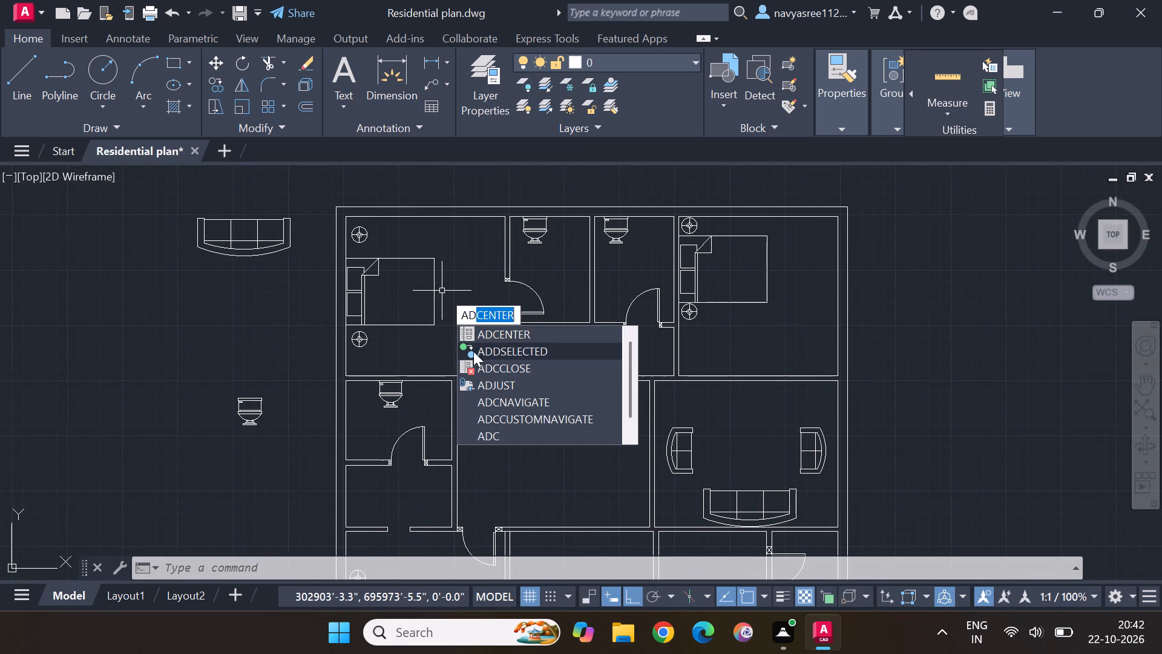
click(516, 331)
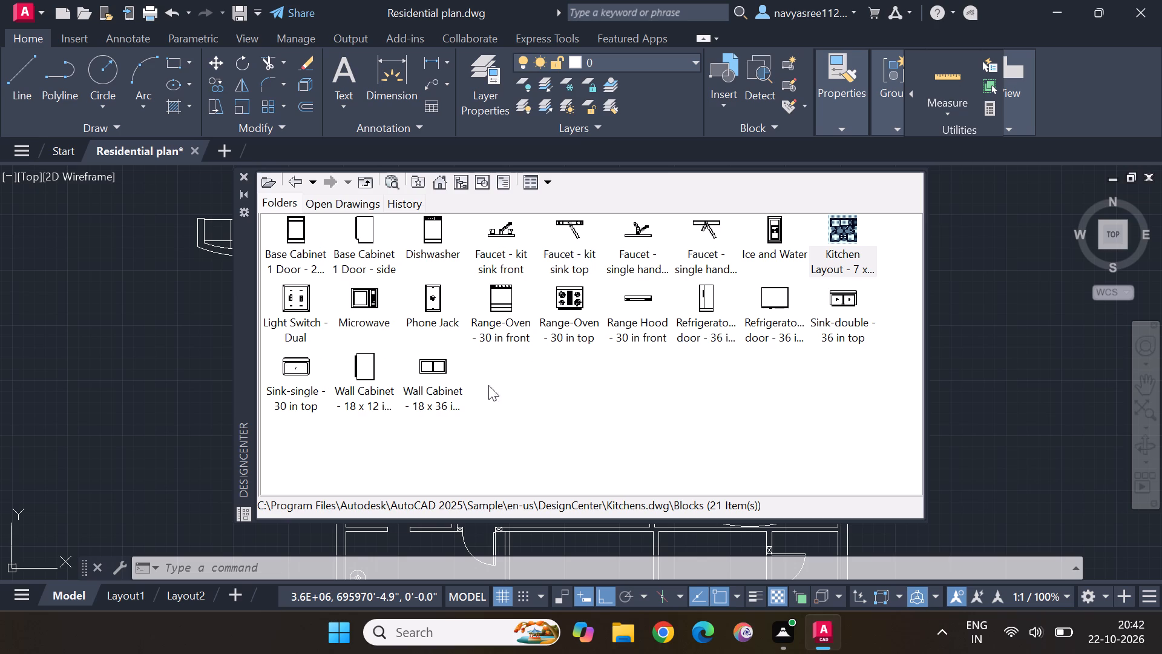
click(439, 177)
click(430, 215)
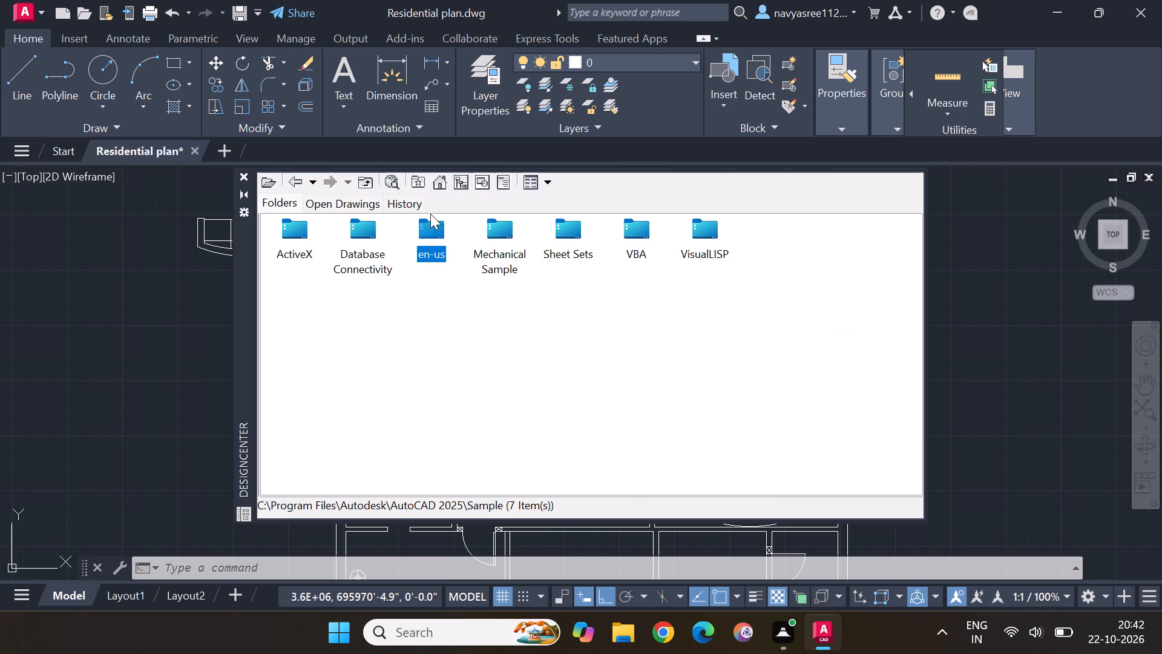
double_click(426, 236)
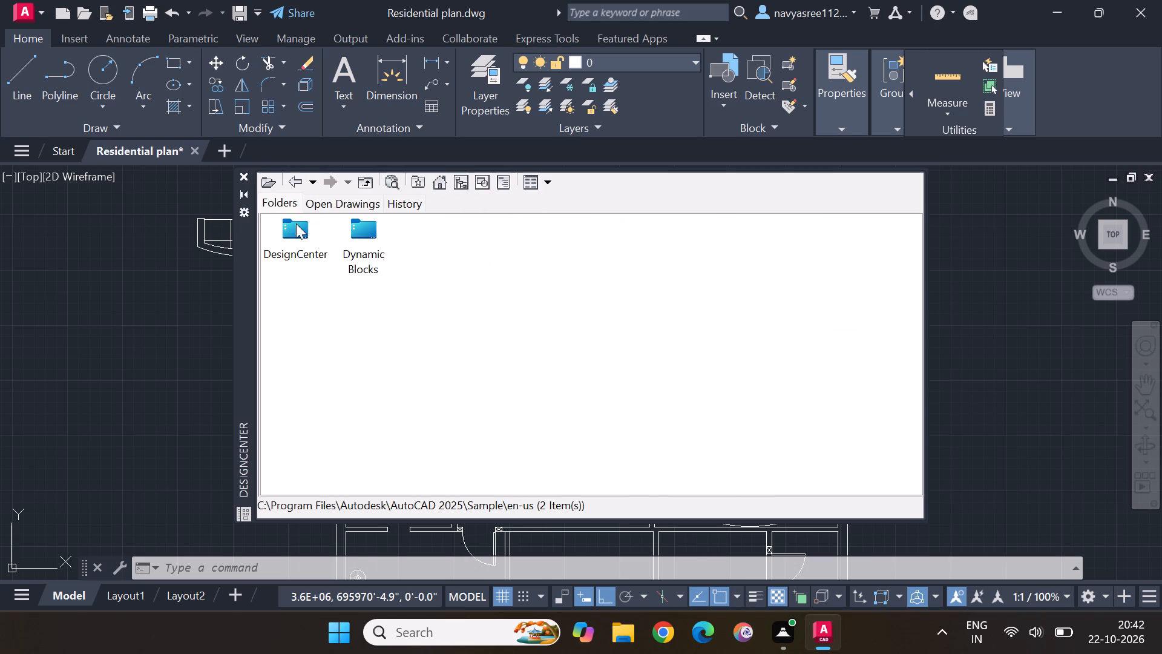
double_click(293, 230)
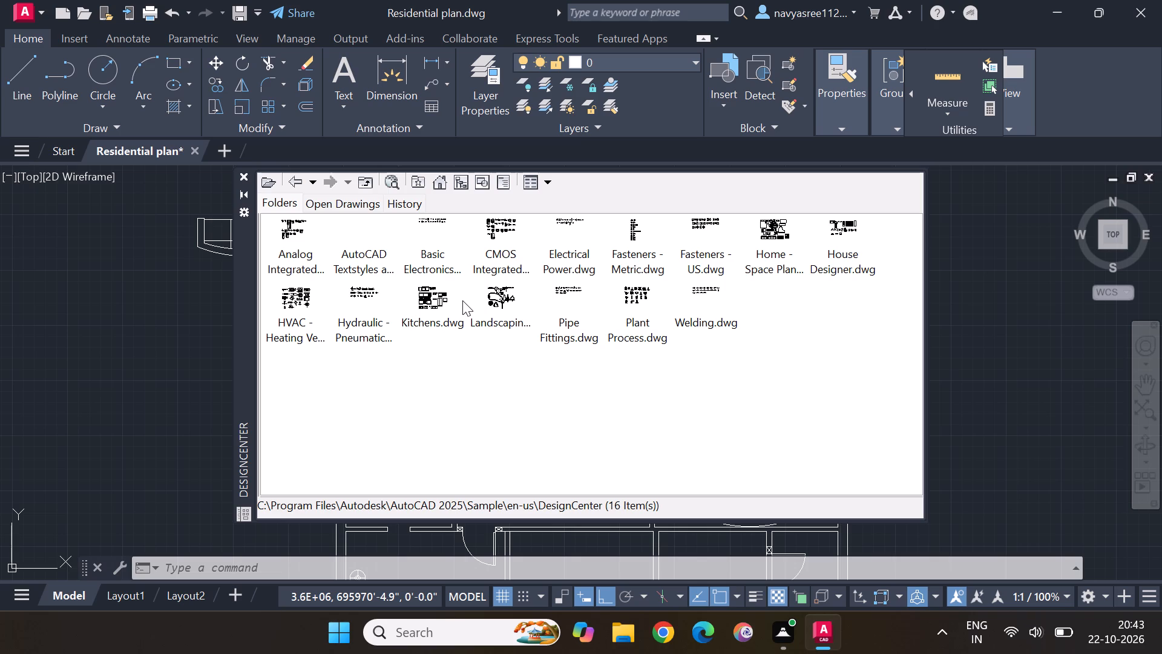
click(443, 300)
click(442, 300)
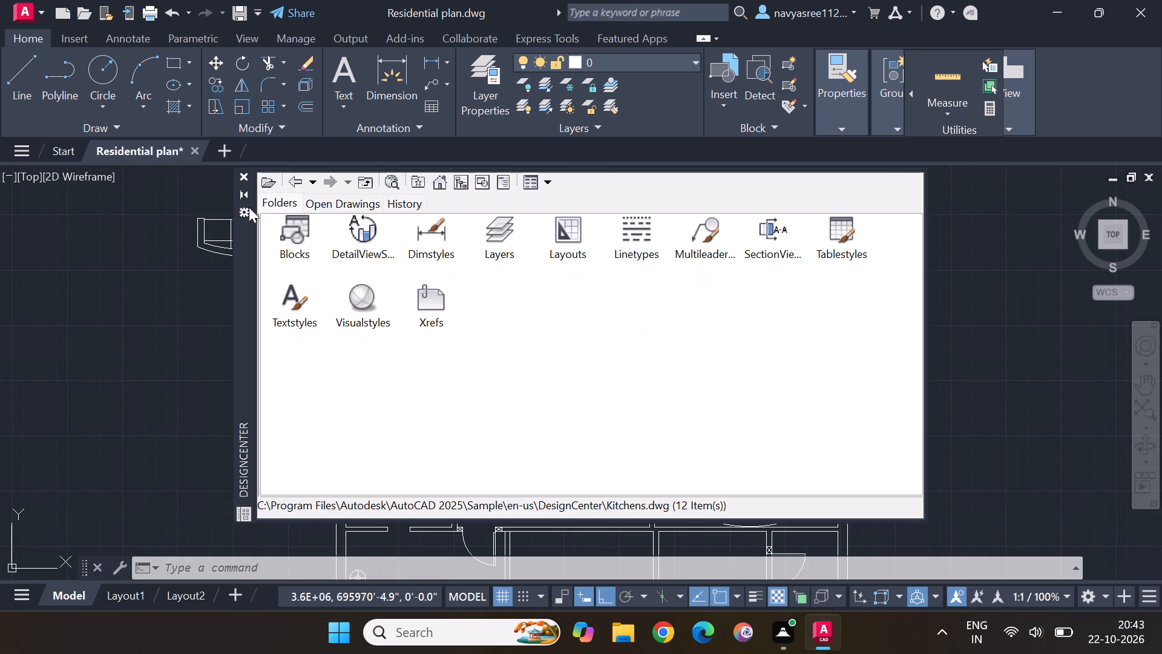
double_click(291, 228)
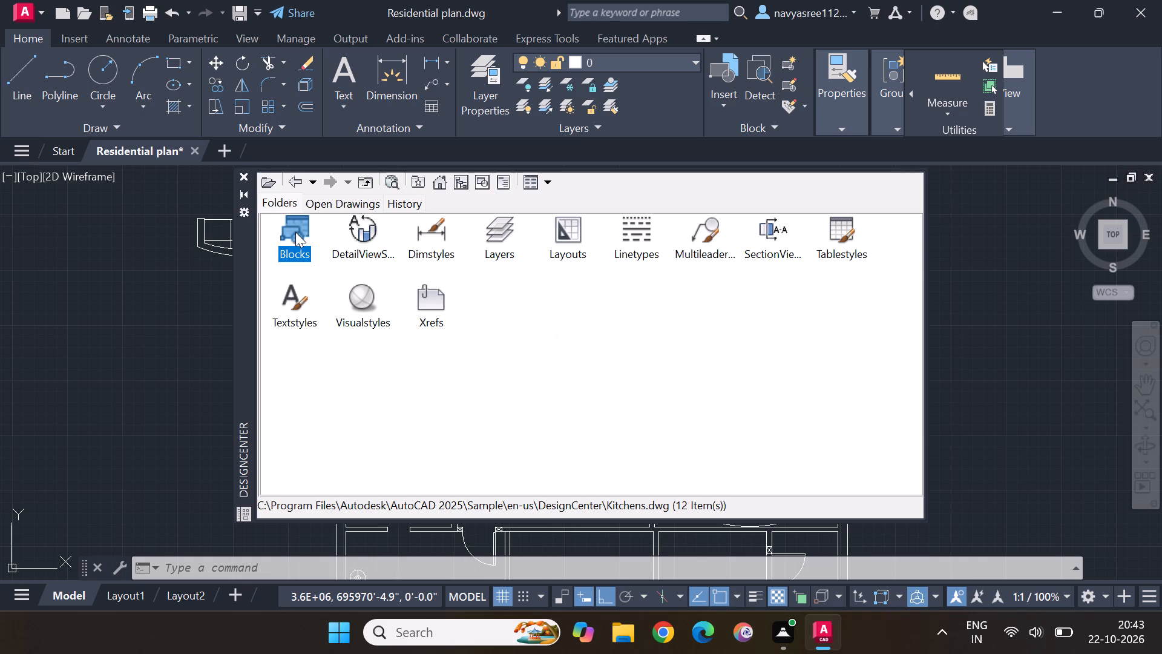
click(297, 232)
click(297, 232)
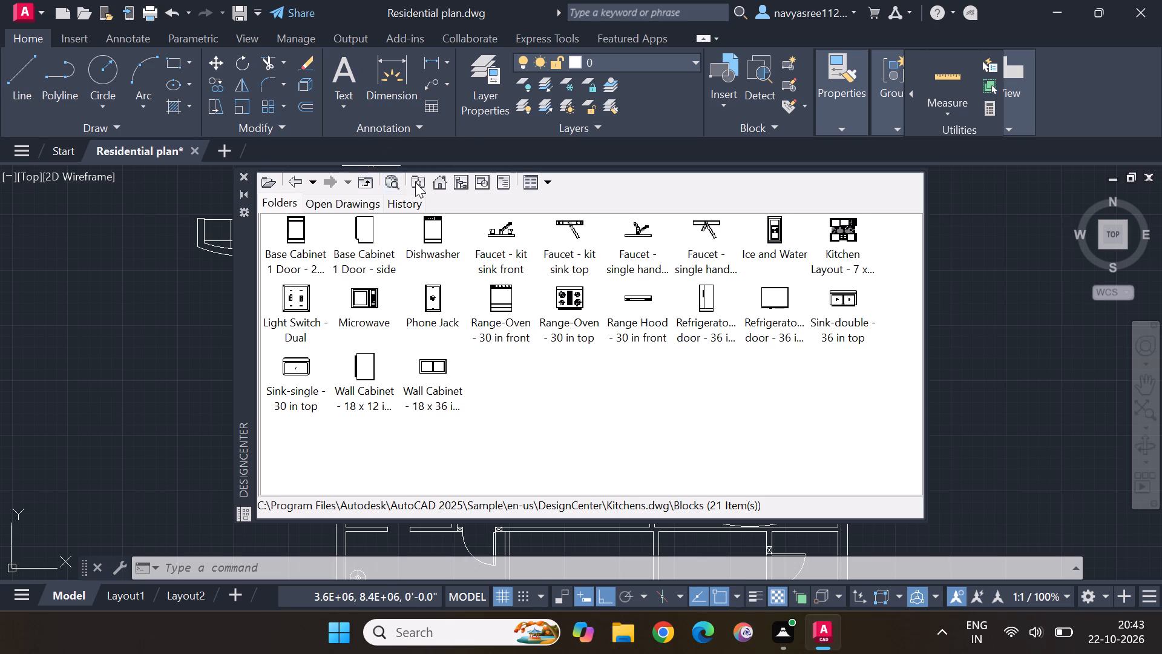
click(442, 185)
double_click(425, 228)
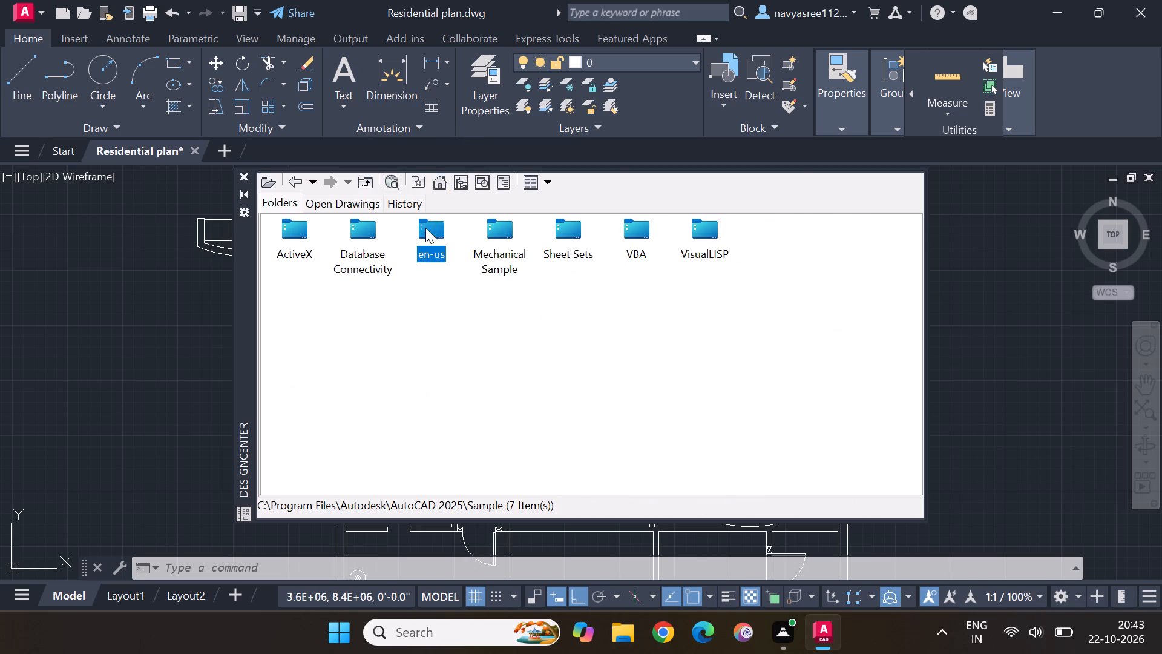
double_click(287, 220)
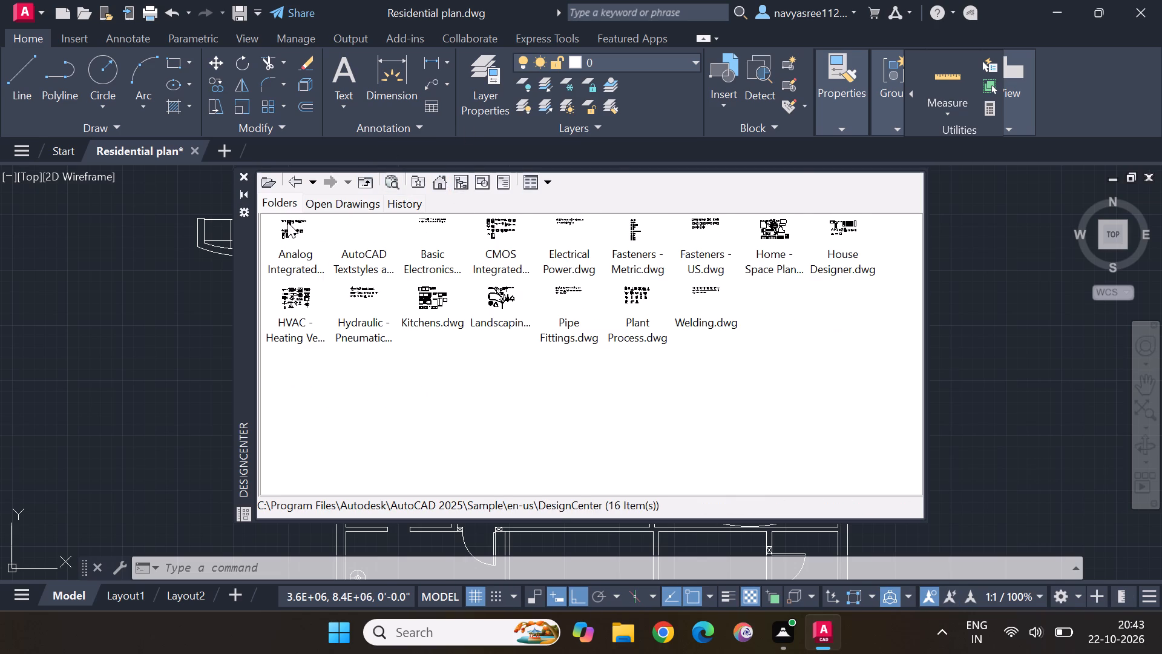
double_click(430, 292)
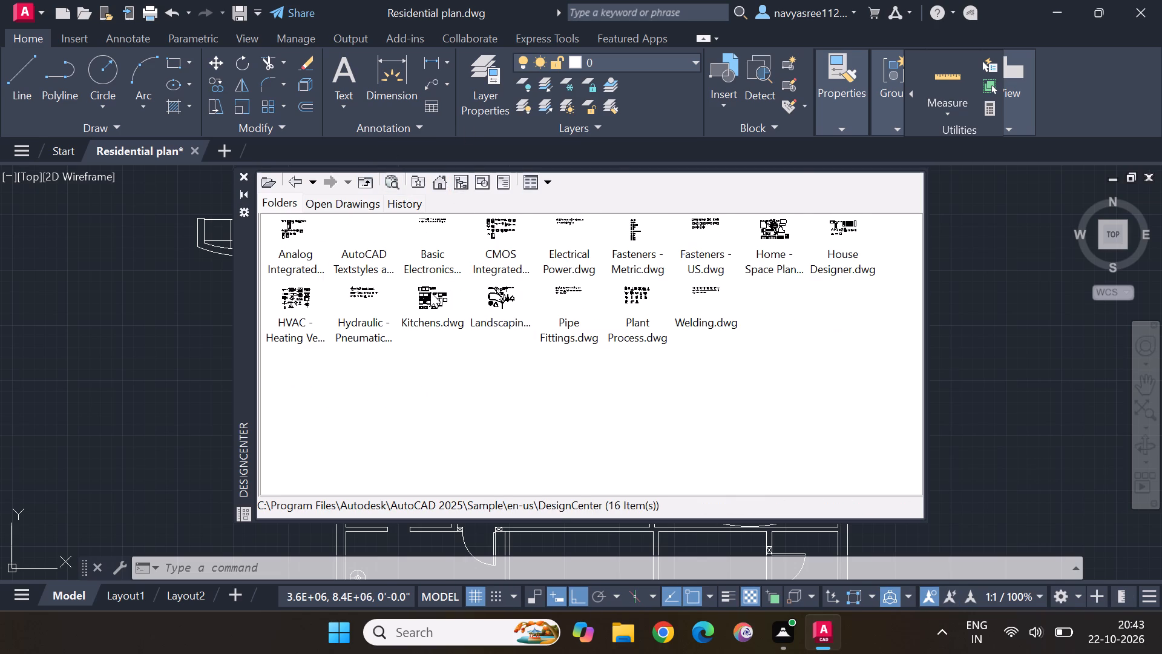
drag(429, 292, 426, 299)
click(426, 299)
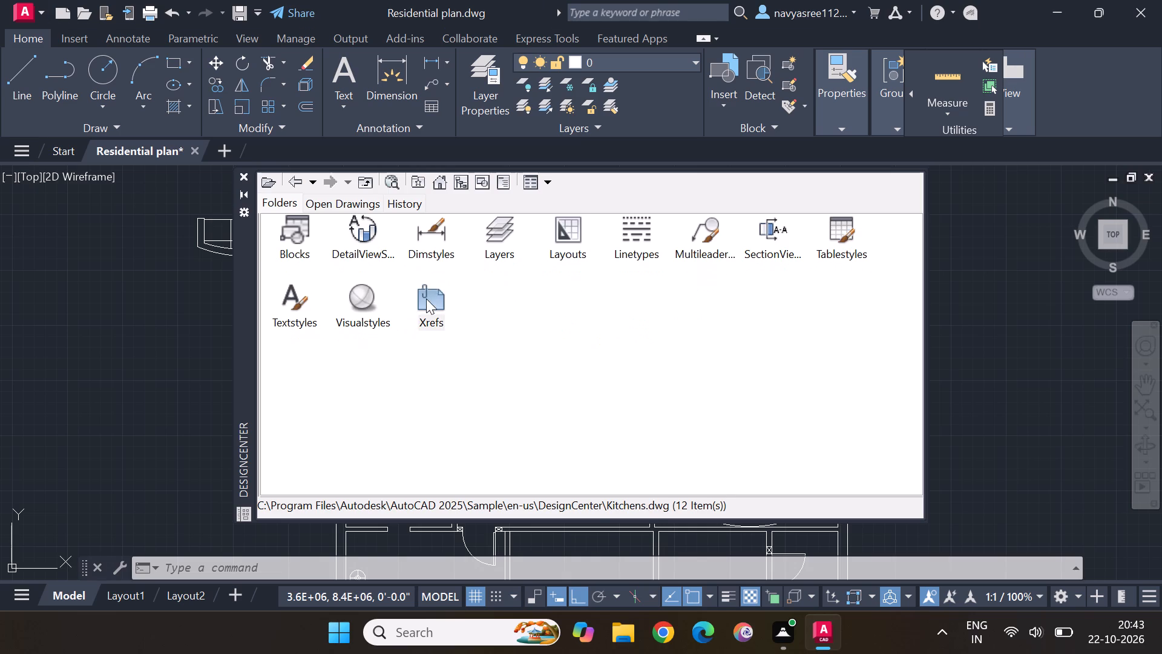
double_click(306, 226)
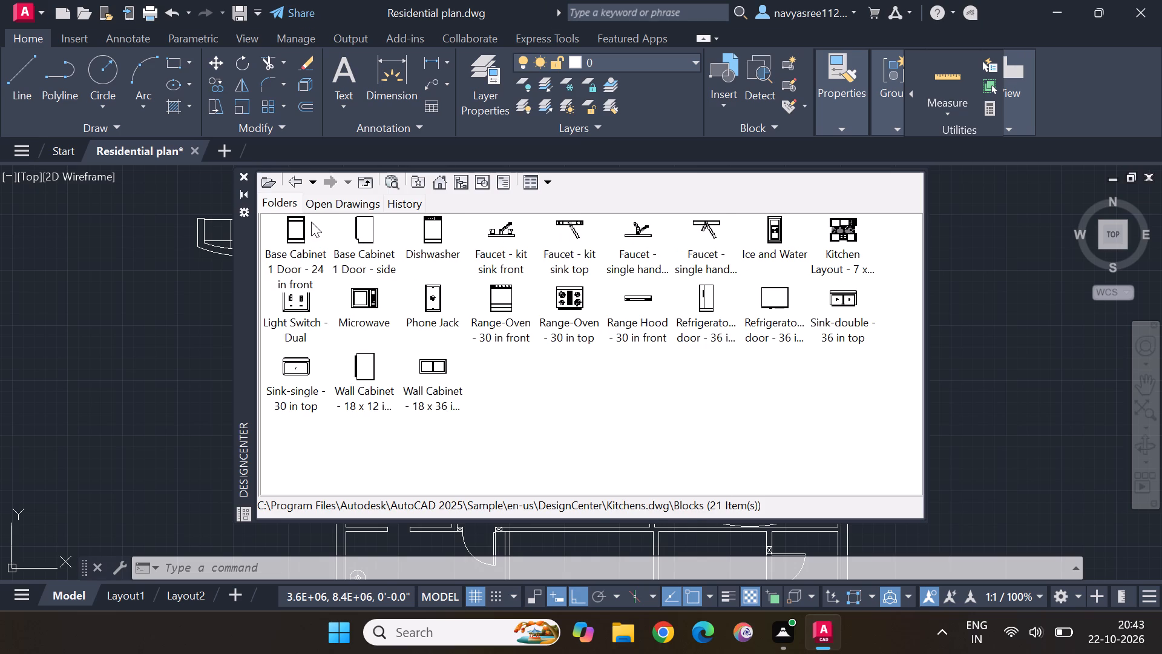
Insert the Sink - Pedestal elevation block from House Designer.dwg at scale 1 in the empty area west of the plan.
click(433, 178)
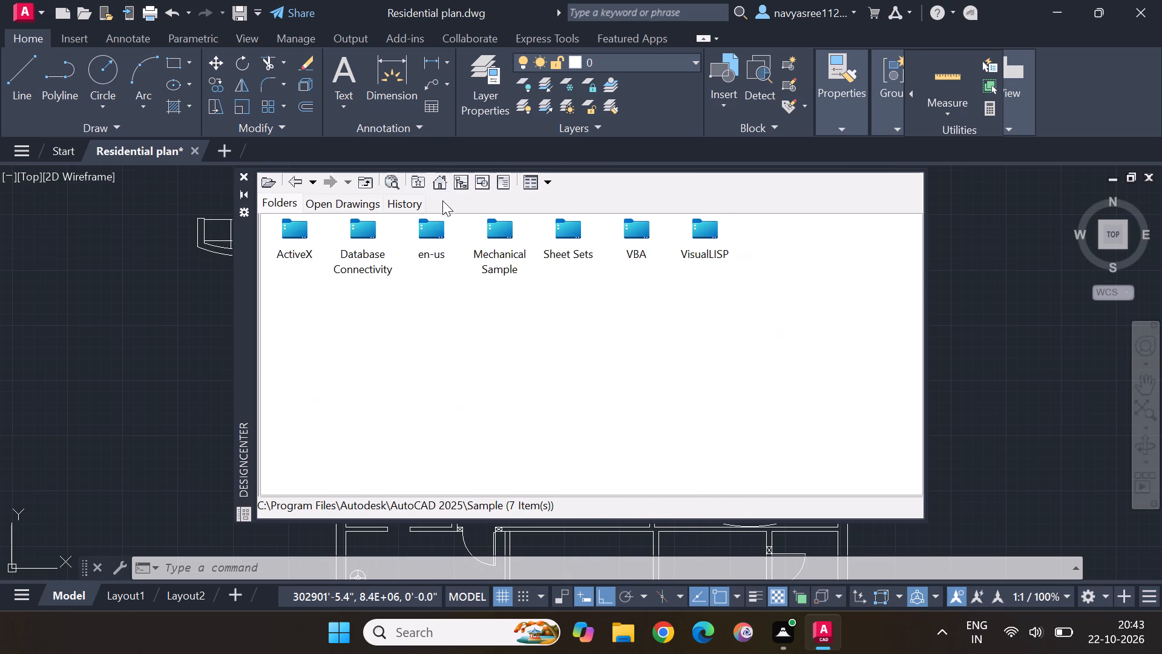
double_click(442, 234)
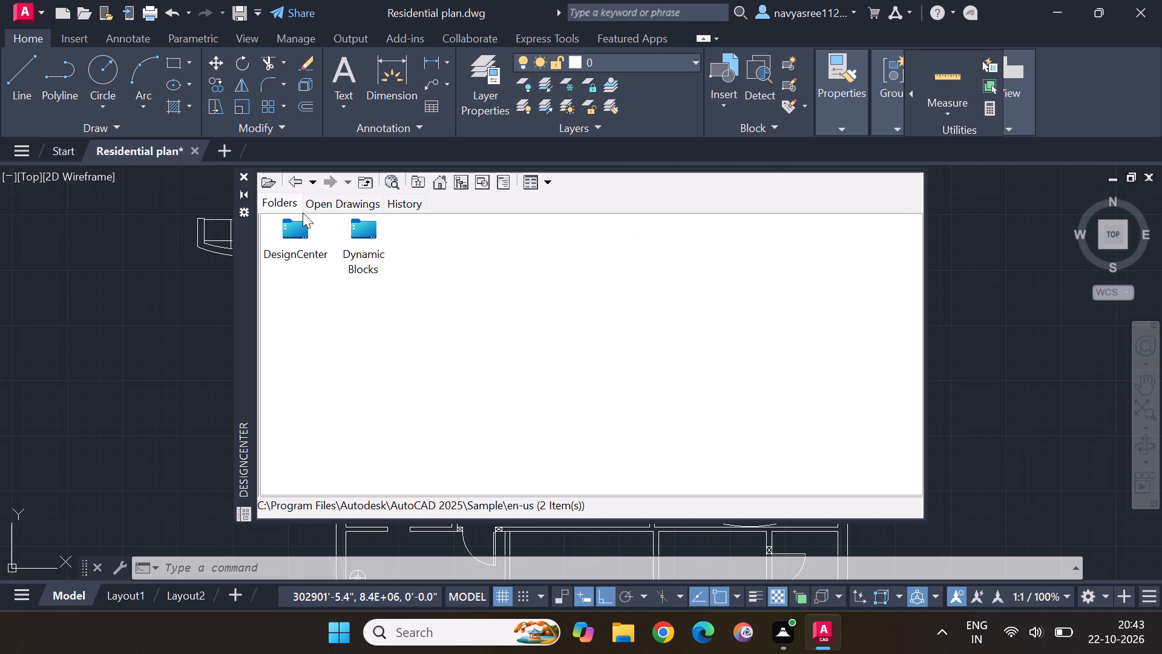
click(296, 222)
click(295, 223)
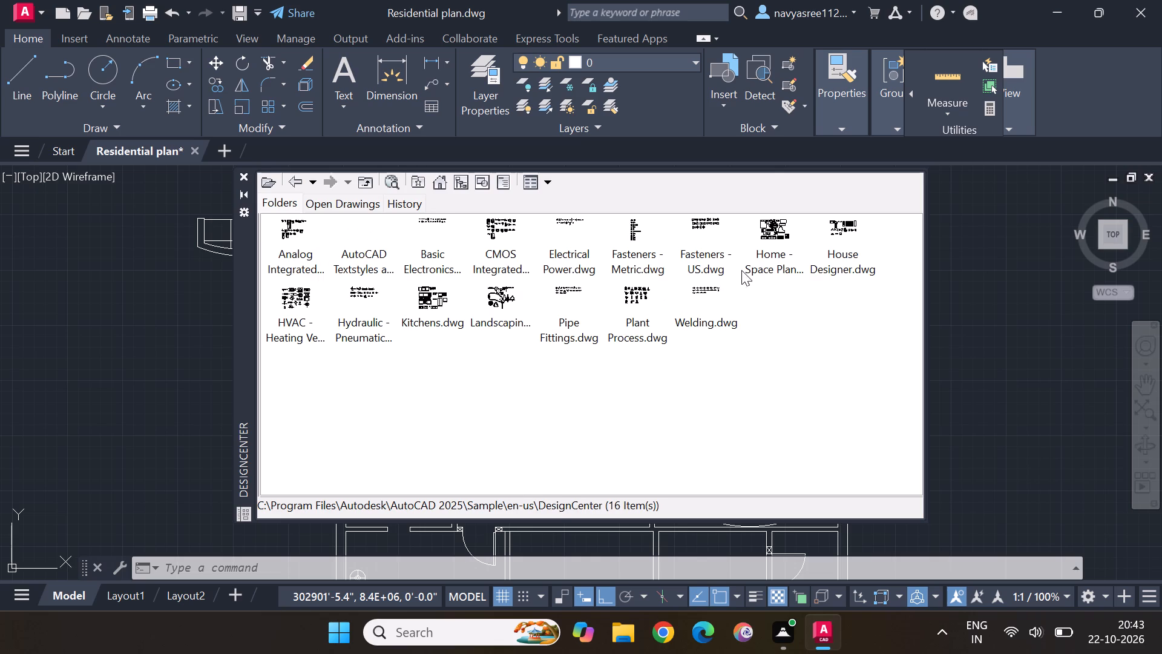
double_click(839, 241)
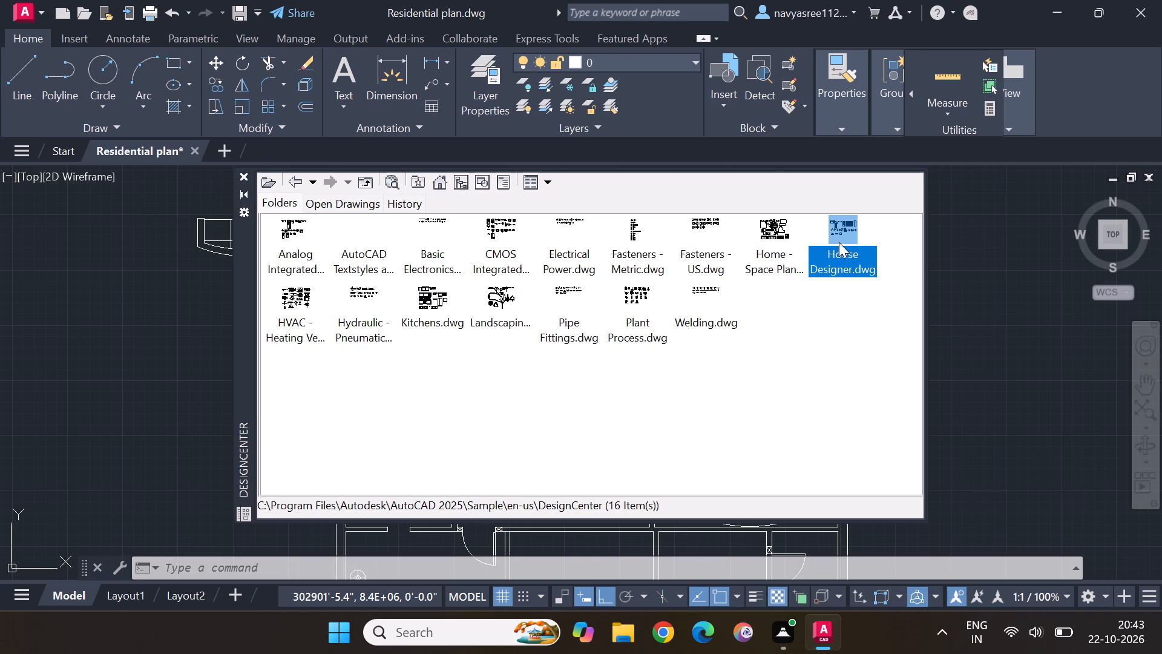
double_click(847, 238)
double_click(285, 225)
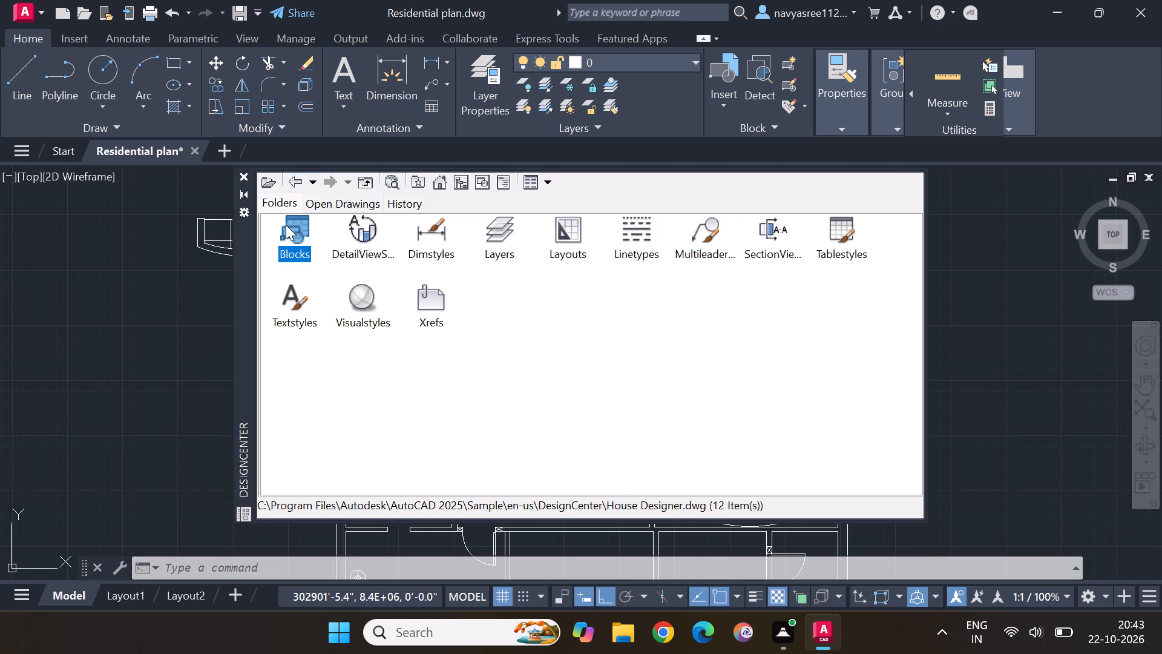
double_click(293, 222)
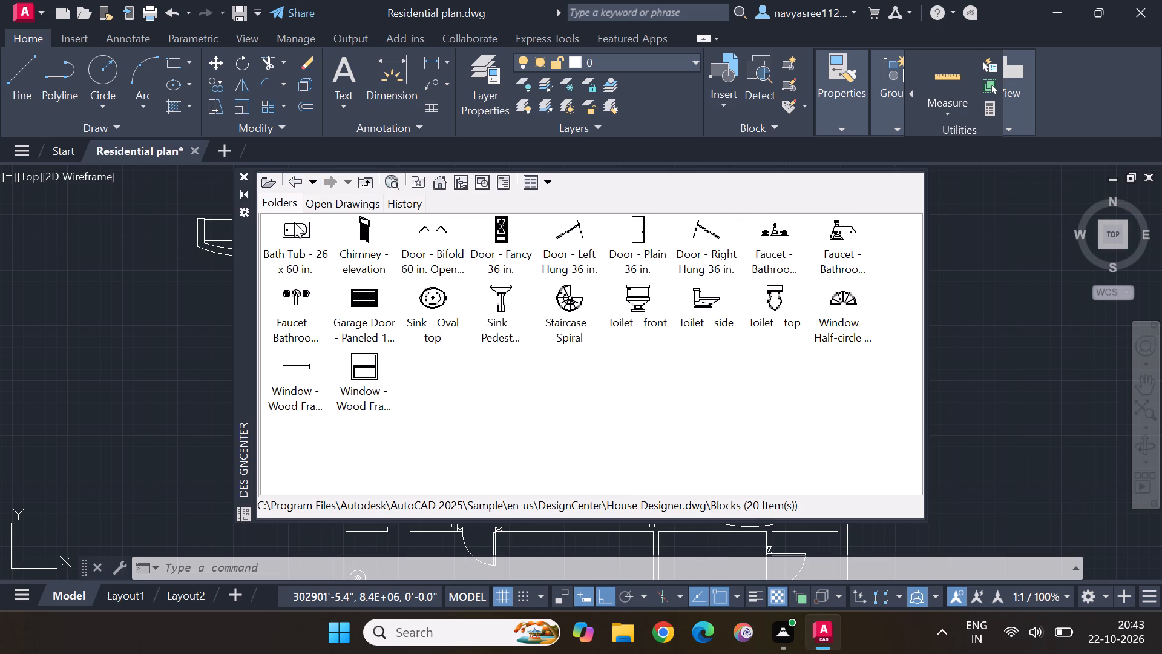
click(497, 303)
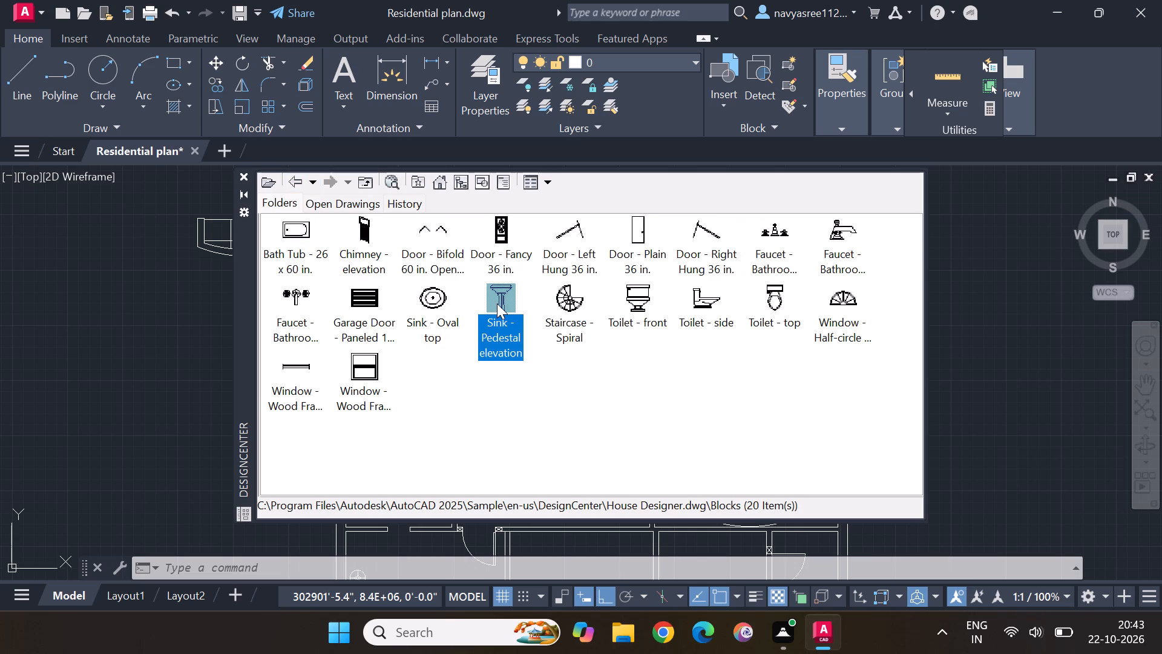
double_click(501, 294)
click(696, 432)
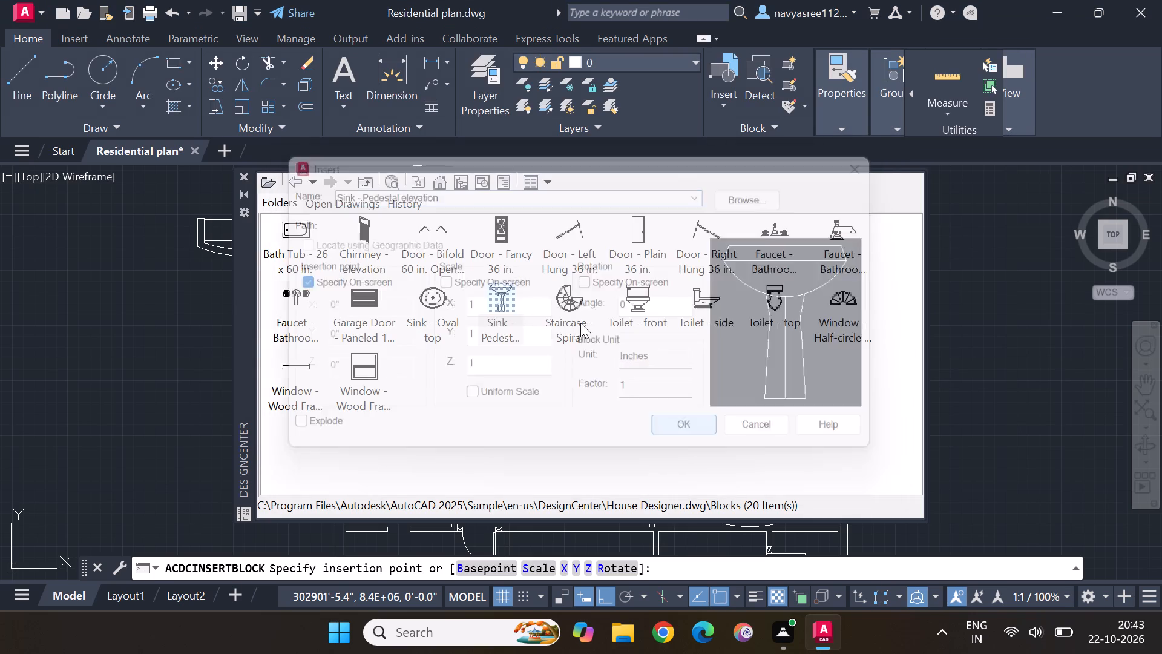
click(82, 317)
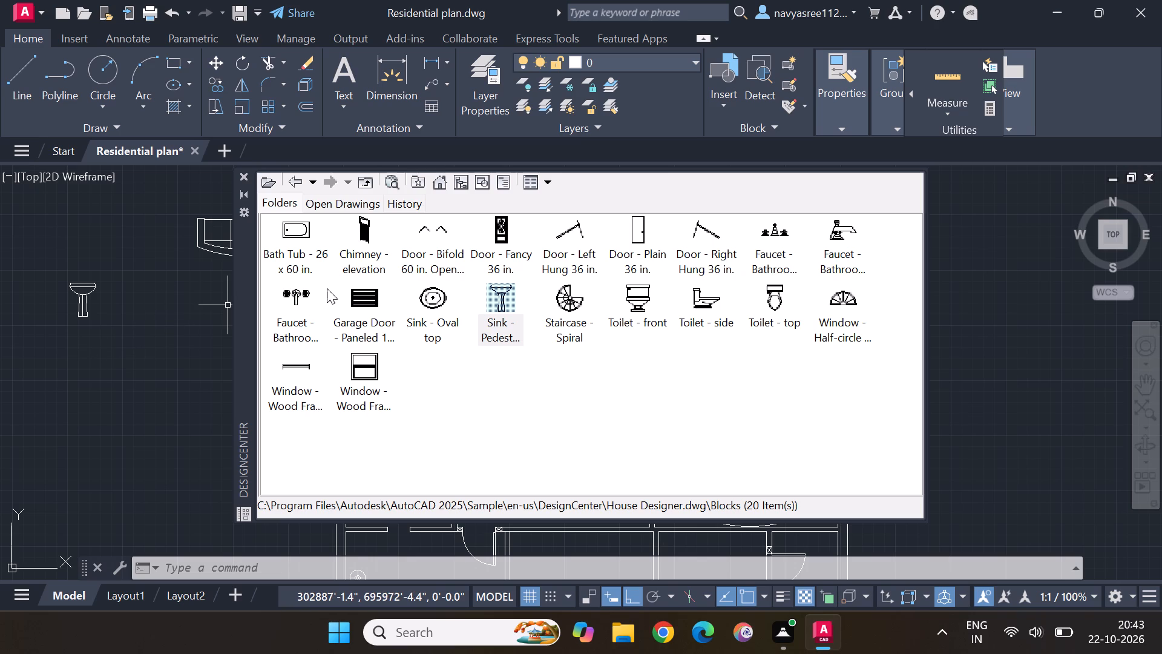
Insert the Bath Tub - 26 x 60 in. block at scale 1 west of the plan, below the pedestal sink.
click(297, 228)
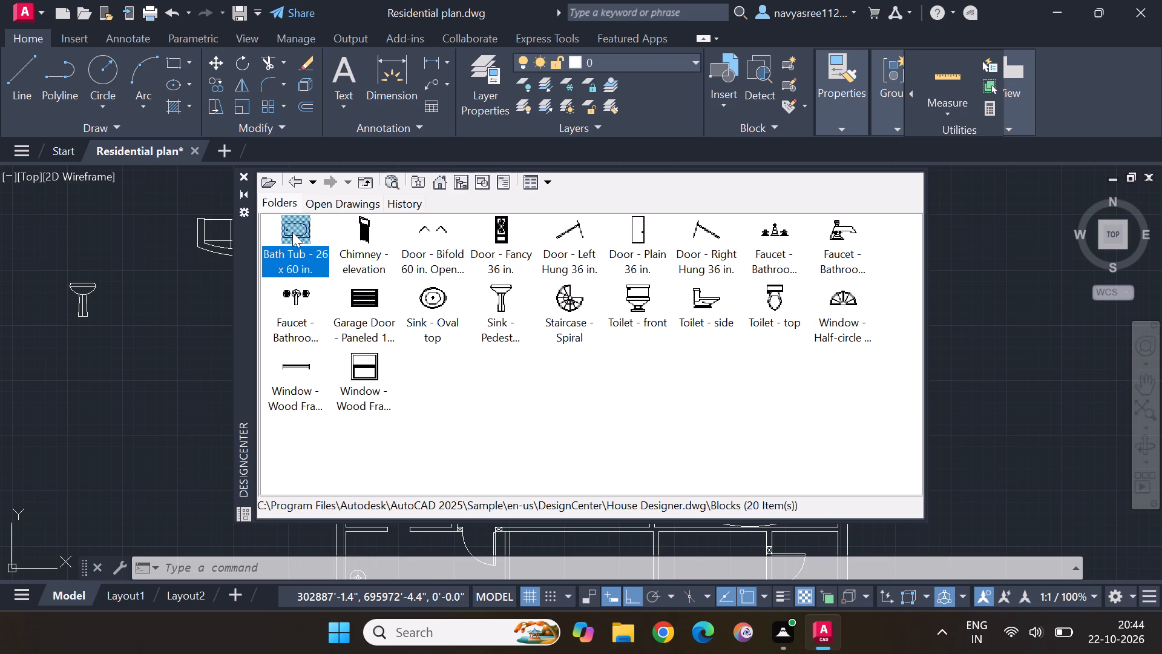
double_click(293, 231)
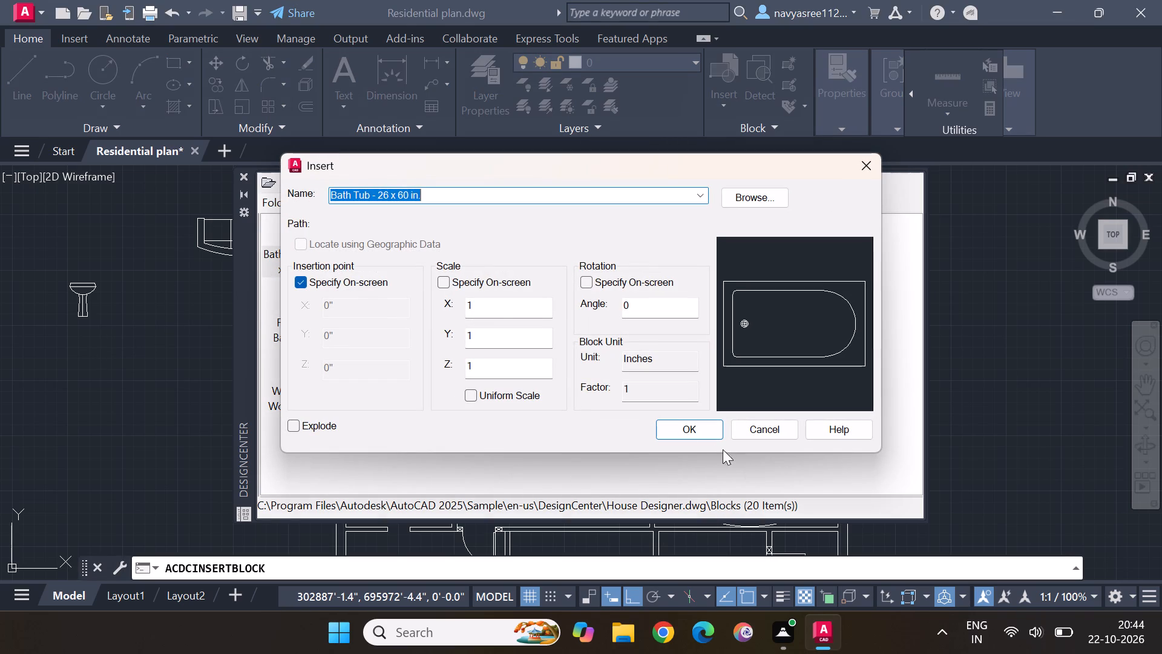
click(683, 425)
click(19, 367)
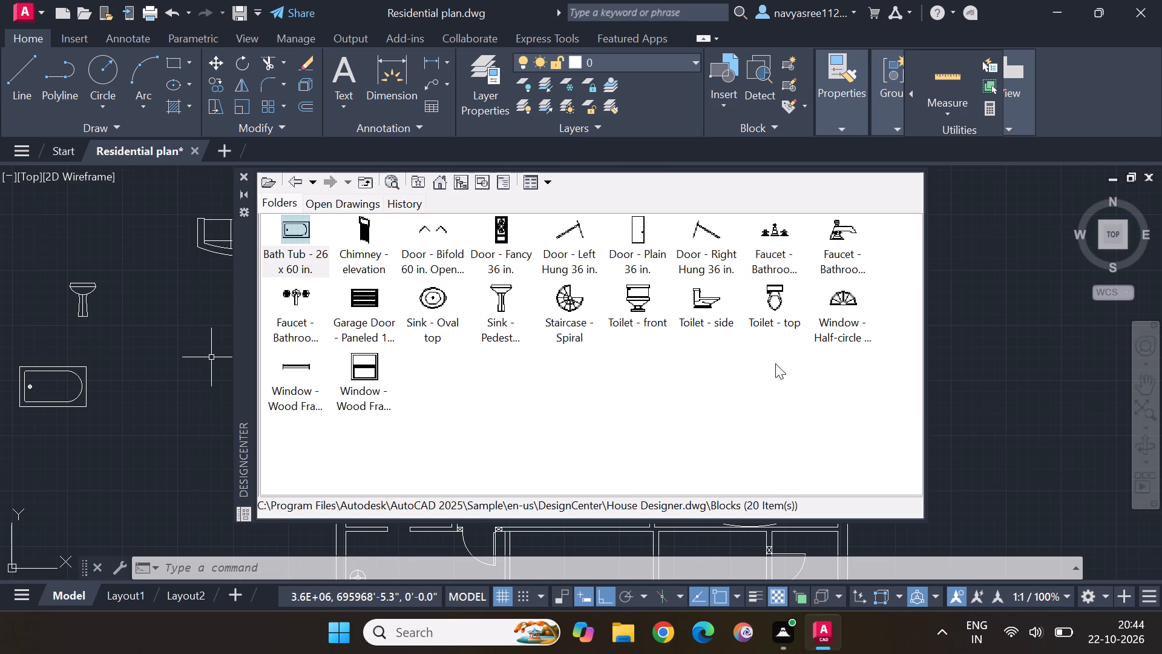
Insert the Faucet - Bathroom front block at scale 1 in the empty area east of the plan.
double_click(778, 233)
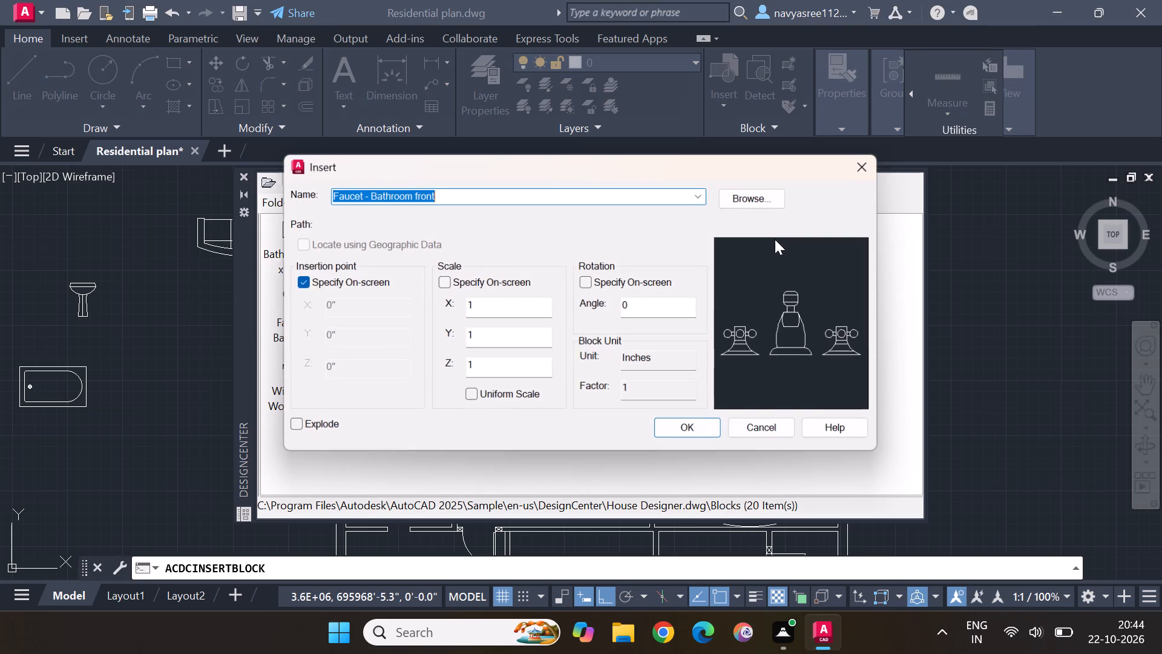
click(690, 430)
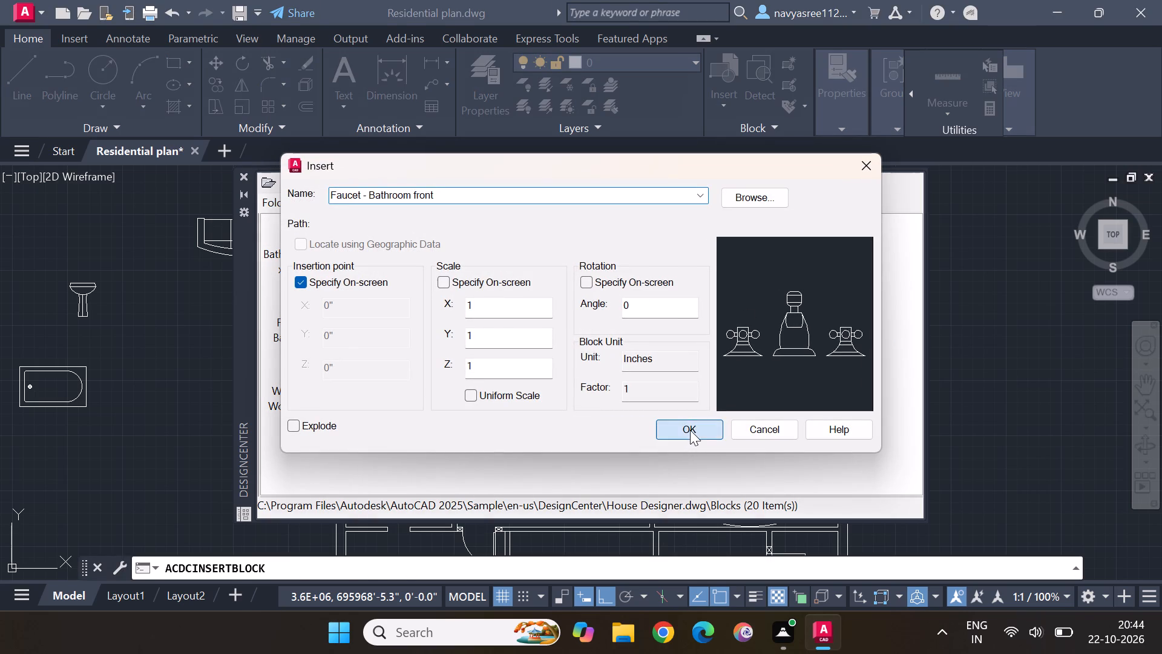
click(1014, 315)
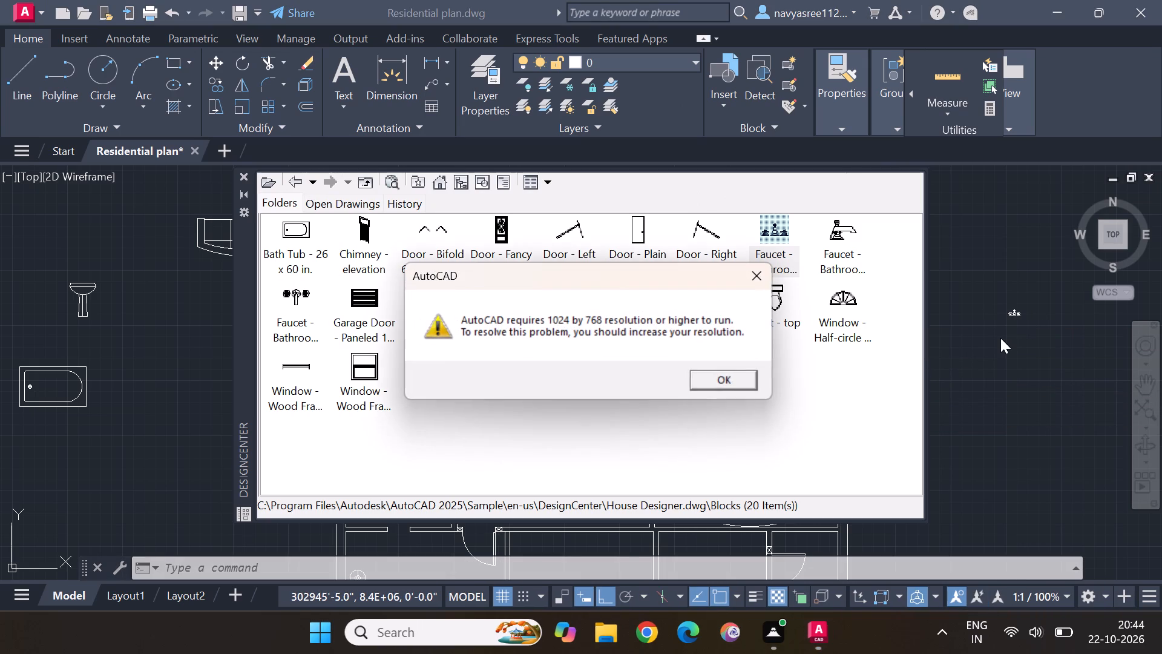
click(732, 374)
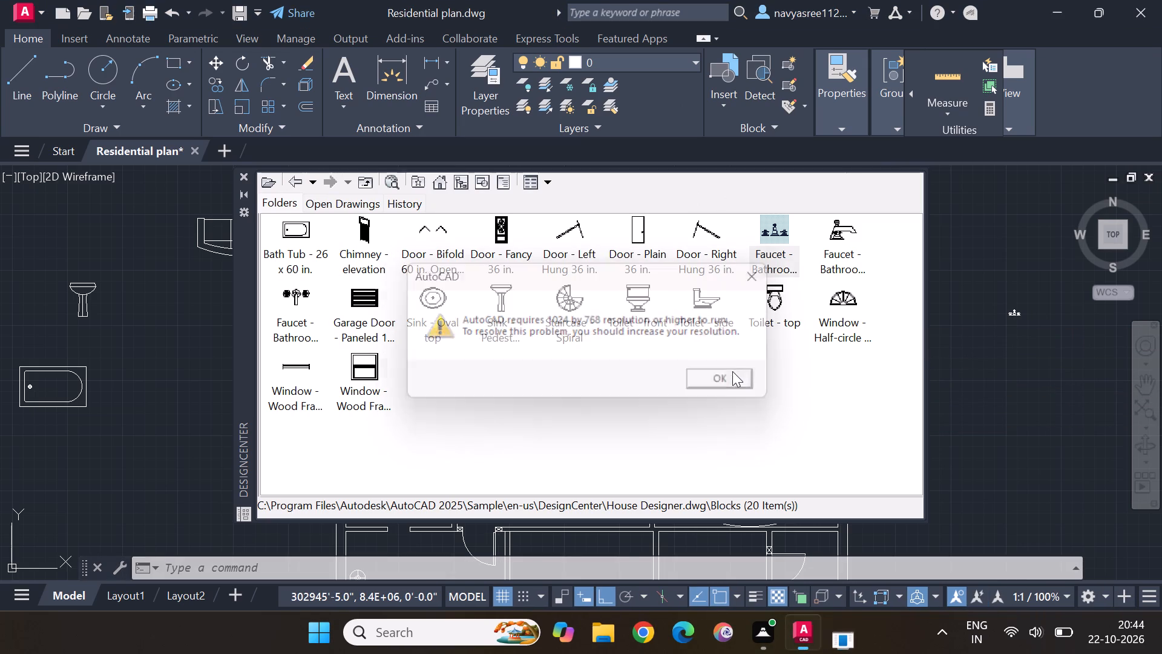
Insert the Faucet - Bathroom side block at scale 1 east of the plan, below the front-view faucet.
double_click(830, 230)
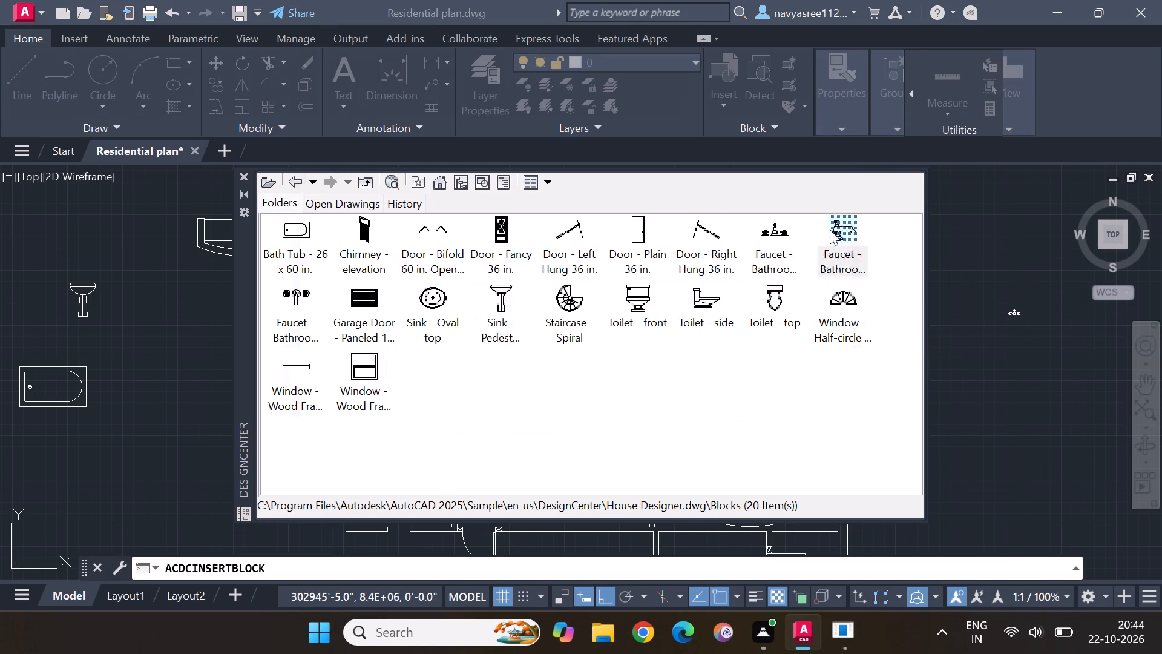
click(694, 428)
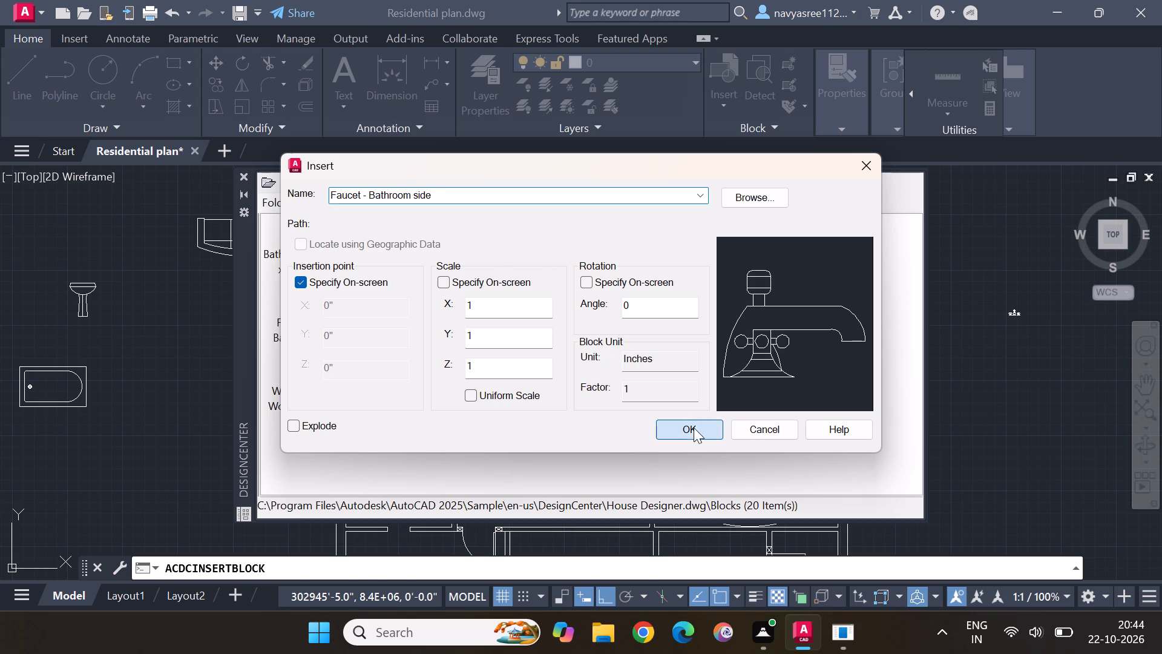
click(1009, 385)
key(Escape)
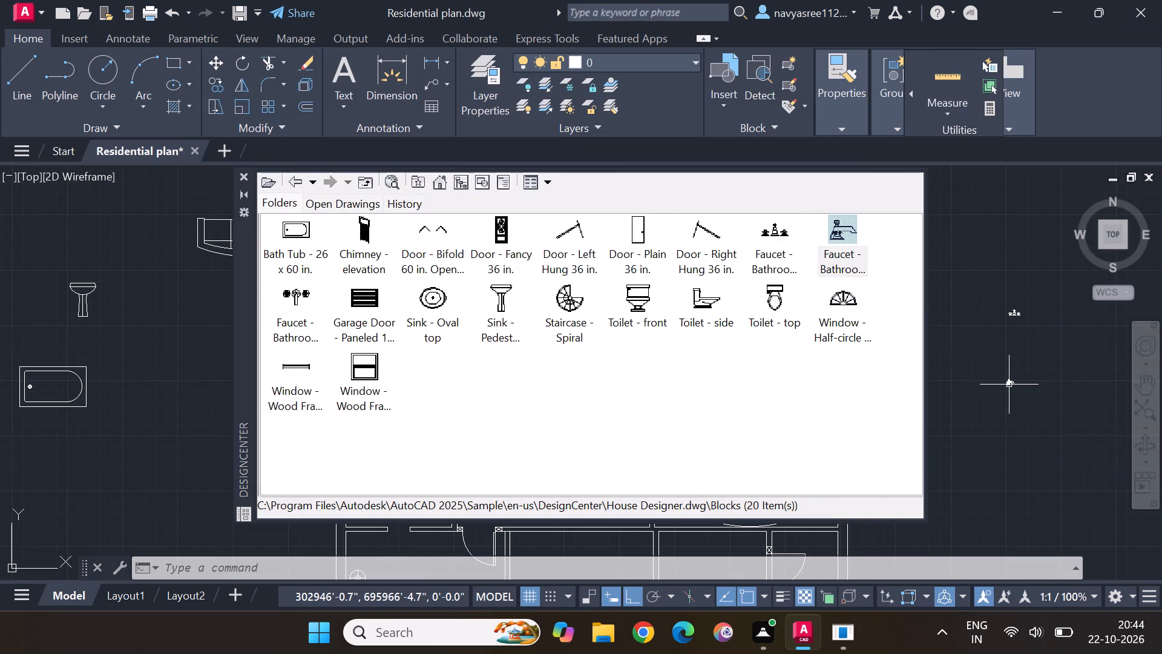
key(Escape)
key(Escape)
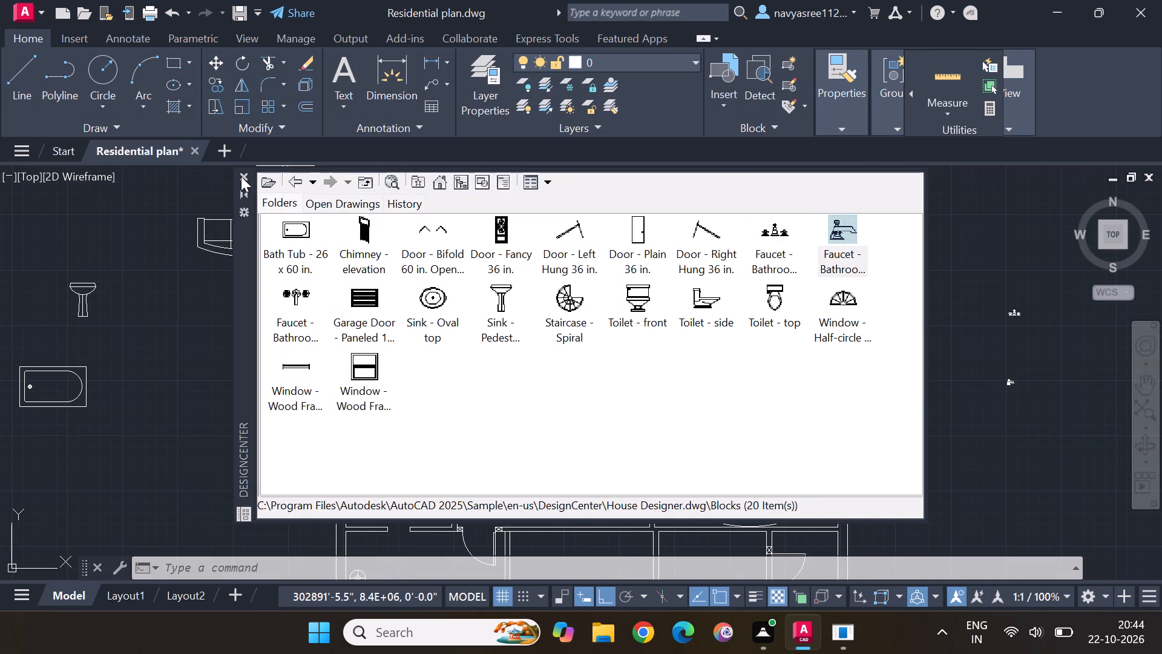
Close DesignCenter and enlarge the front-view bathroom faucet east of the plan to several times its size with Scale.
click(241, 173)
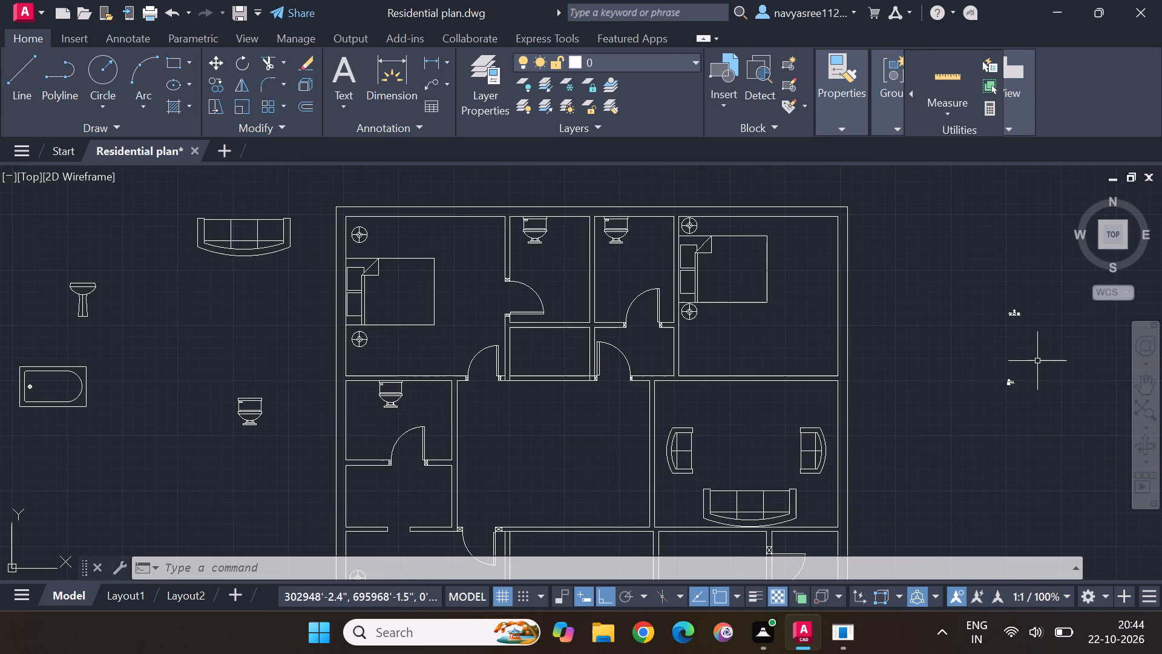
scroll(1034, 329, up, 3)
drag(1013, 277, 969, 294)
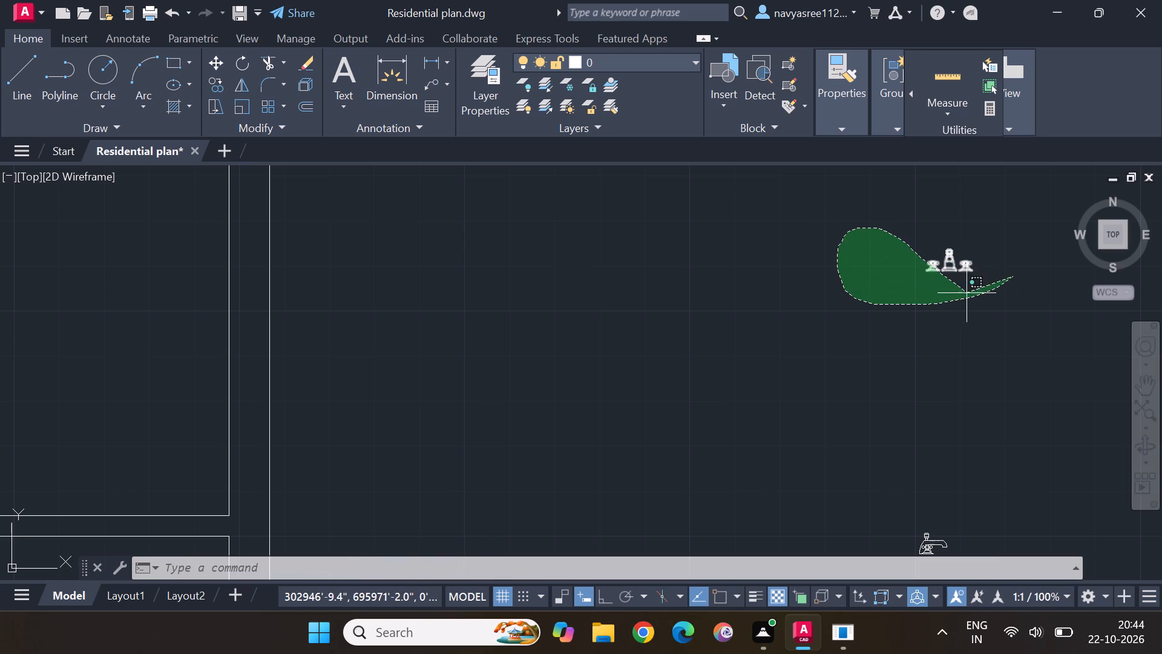
drag(969, 294, 956, 248)
text(sca)
click(1025, 387)
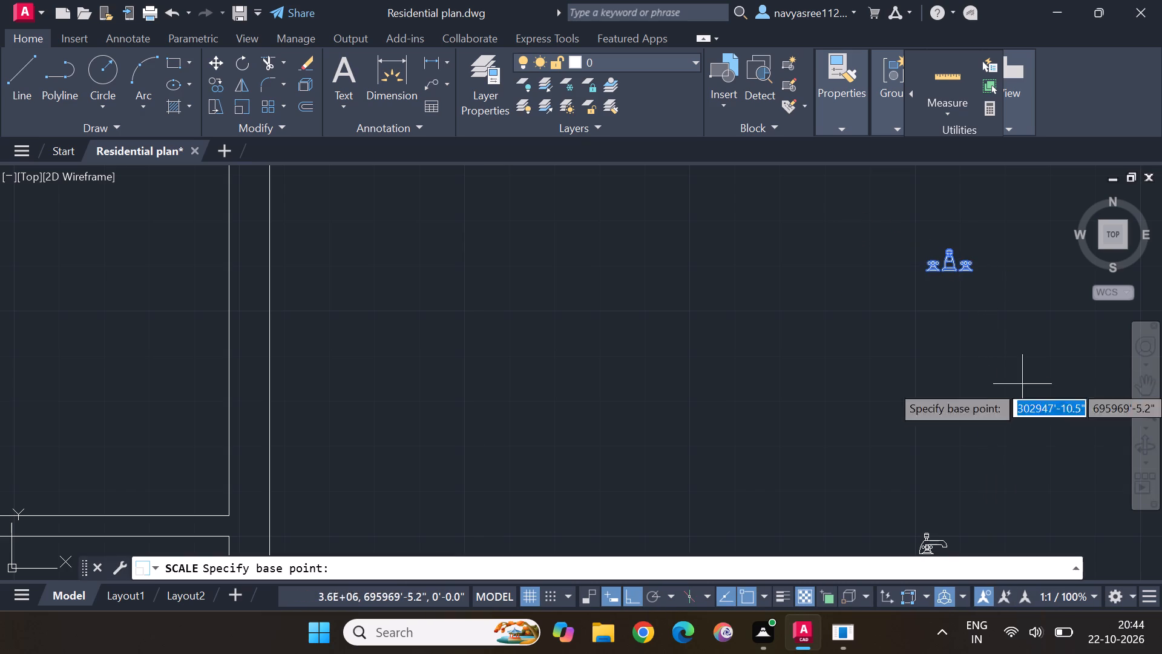
click(962, 260)
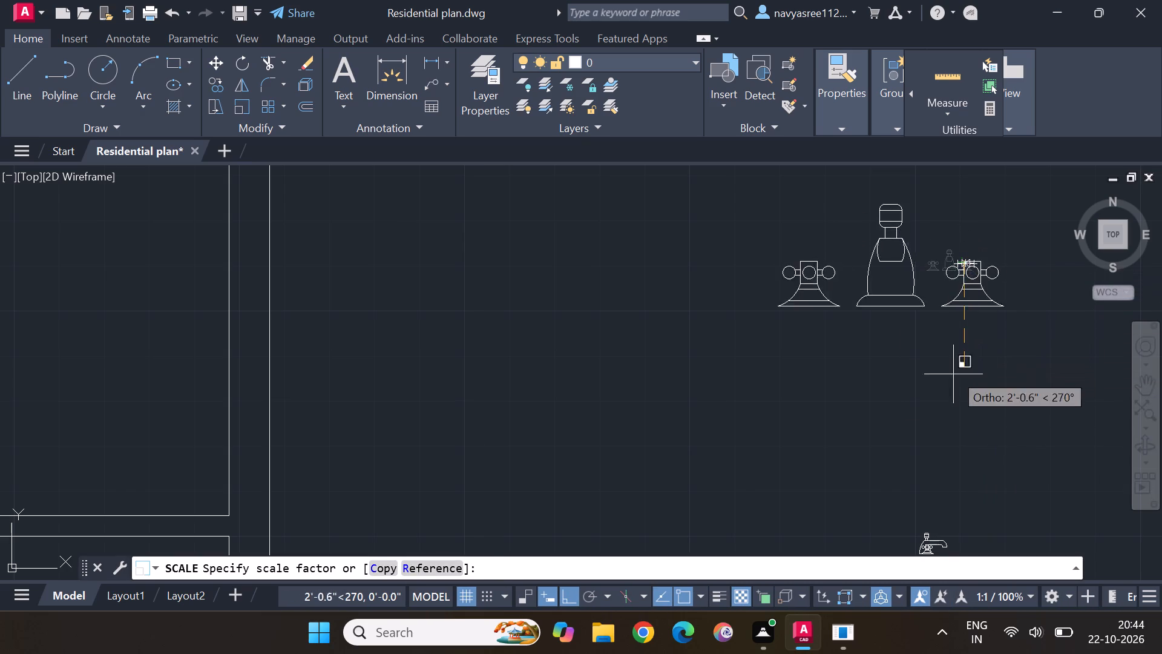
click(893, 363)
Enlarge the side-view bathroom faucet below the front-view faucet with Scale, using a base point on the faucet.
scroll(931, 416, down, 2)
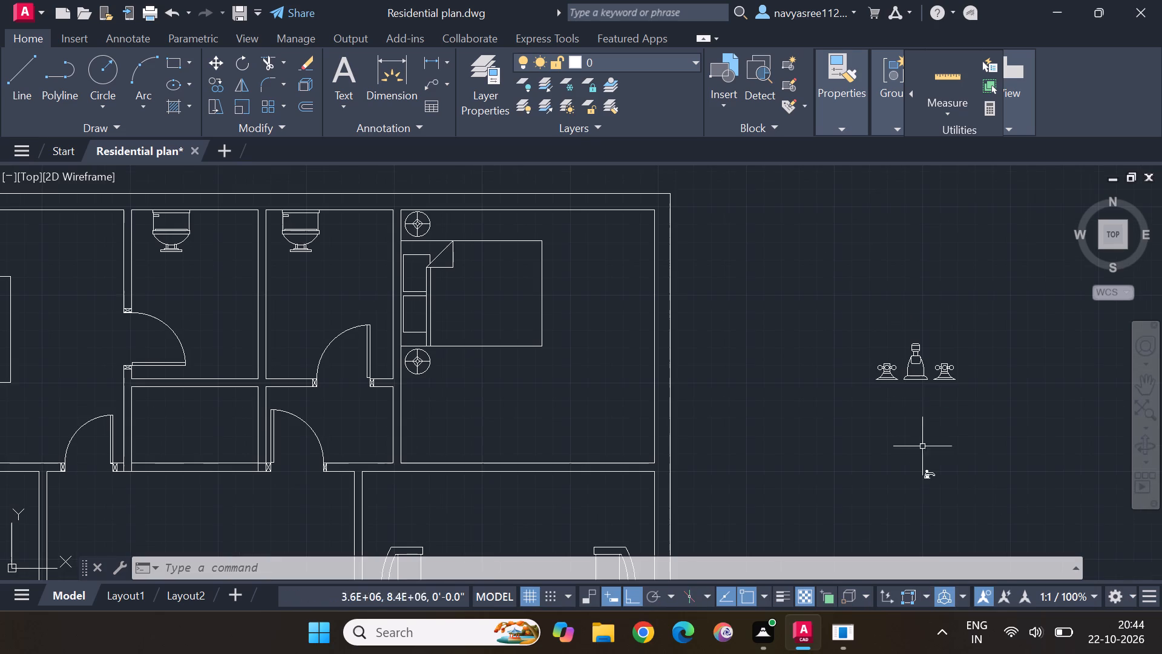
middle_drag(891, 363, 893, 282)
drag(930, 427, 943, 317)
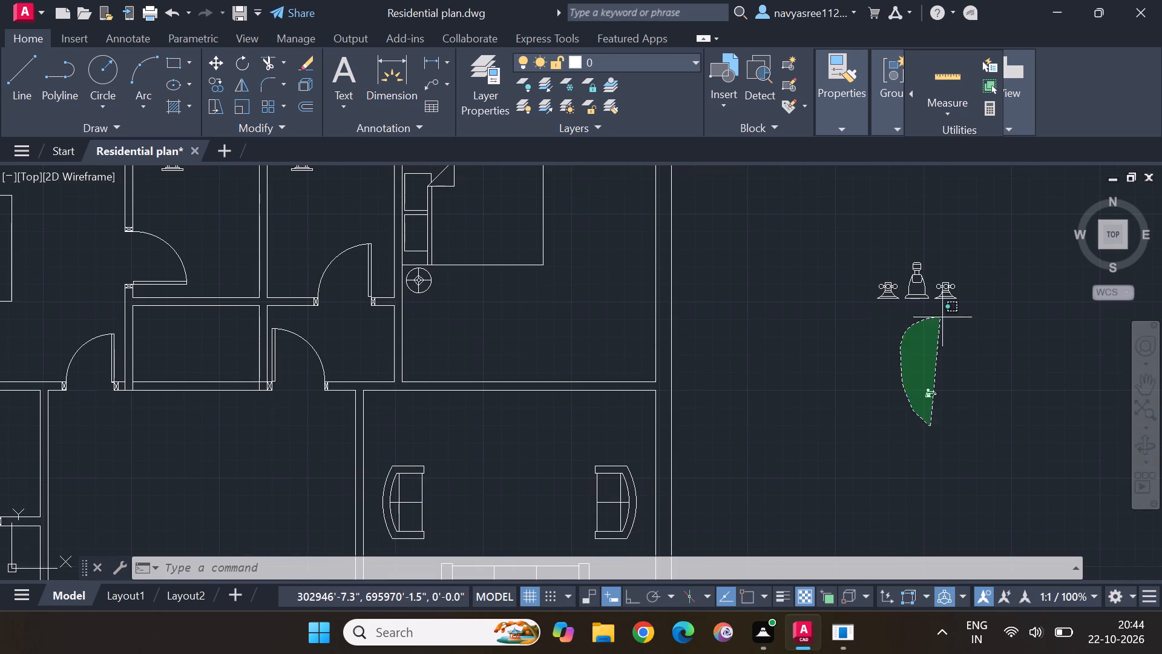
drag(943, 317, 955, 375)
key(s)
key(c)
key(a)
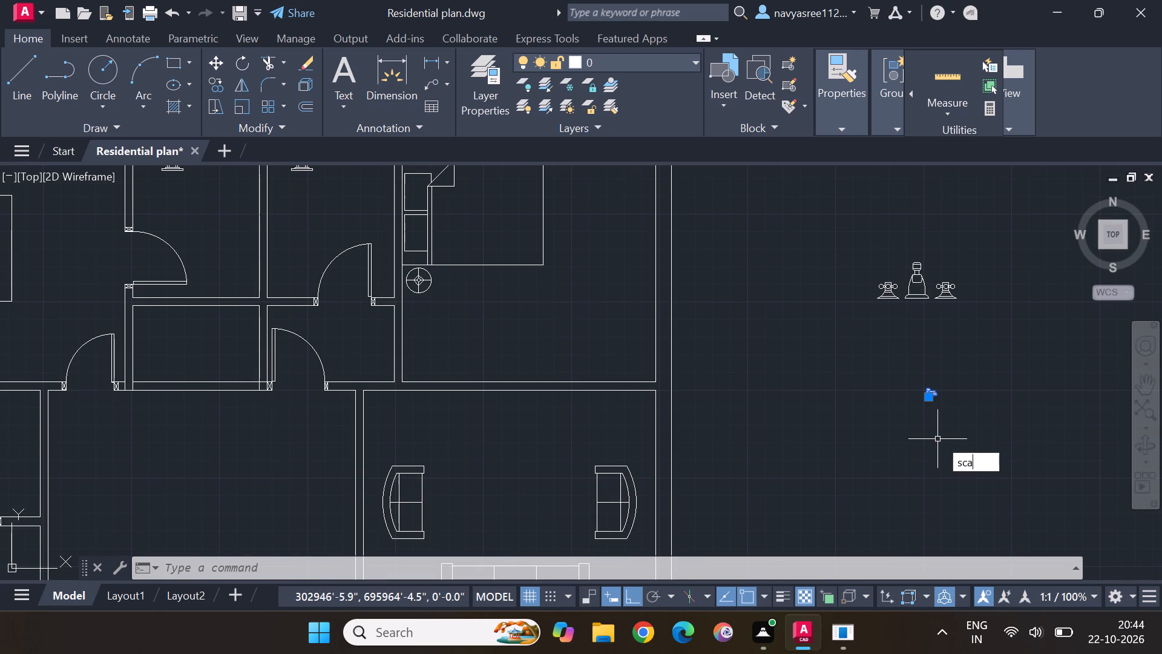
click(972, 480)
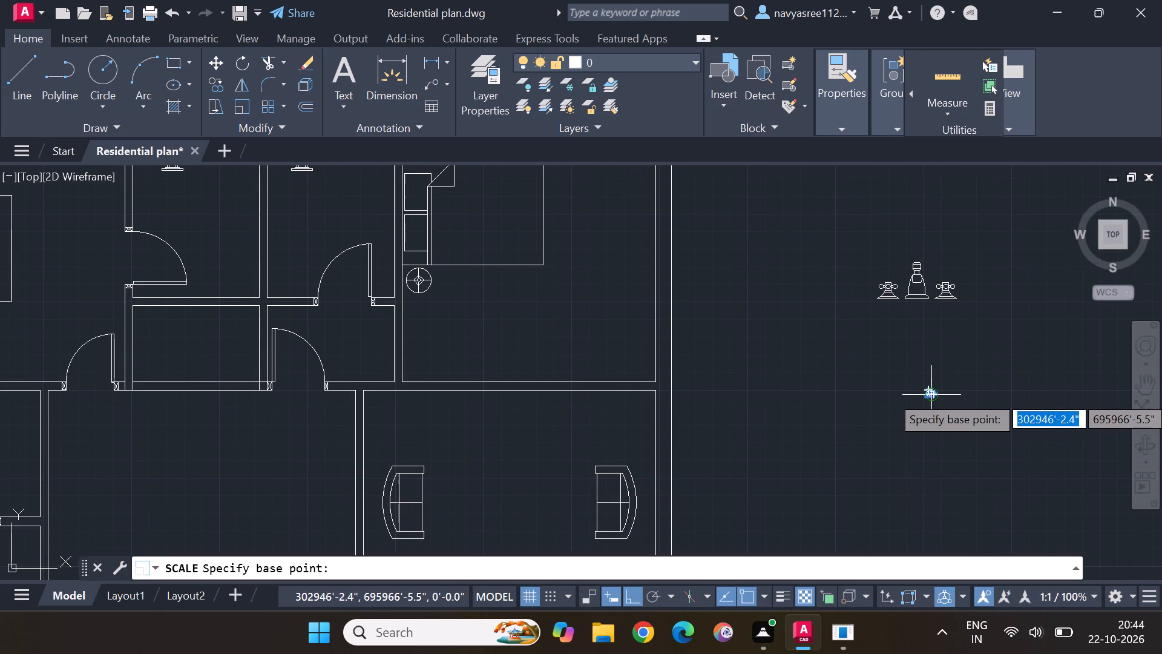
click(930, 394)
scroll(930, 393, up, 2)
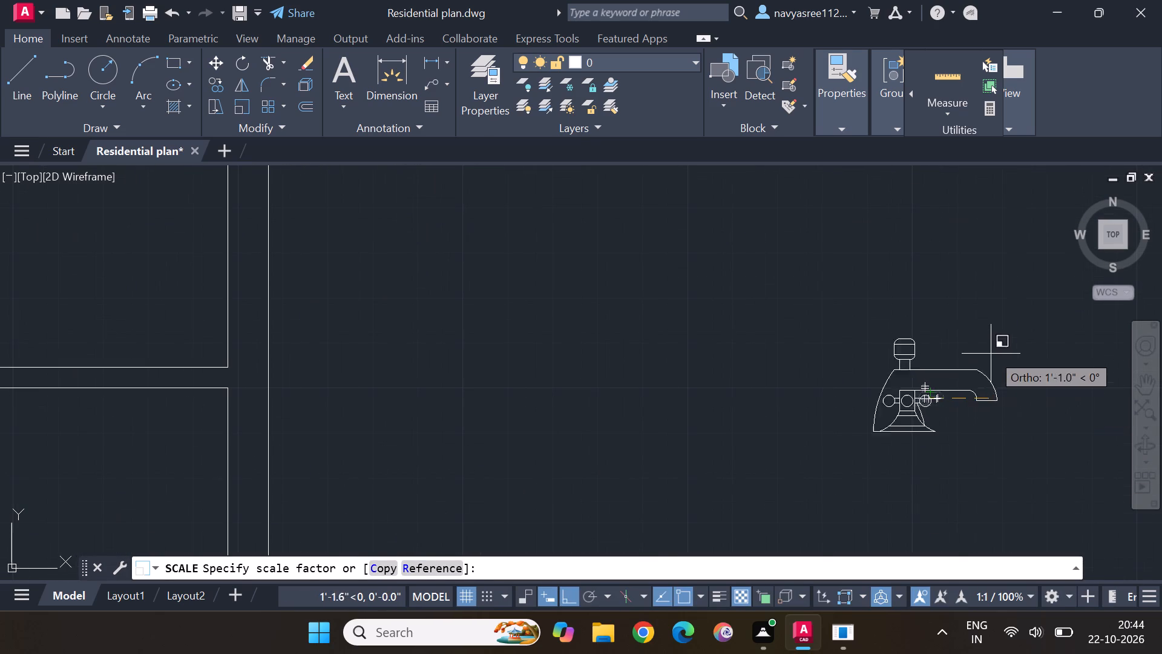
scroll(1013, 332, down, 1)
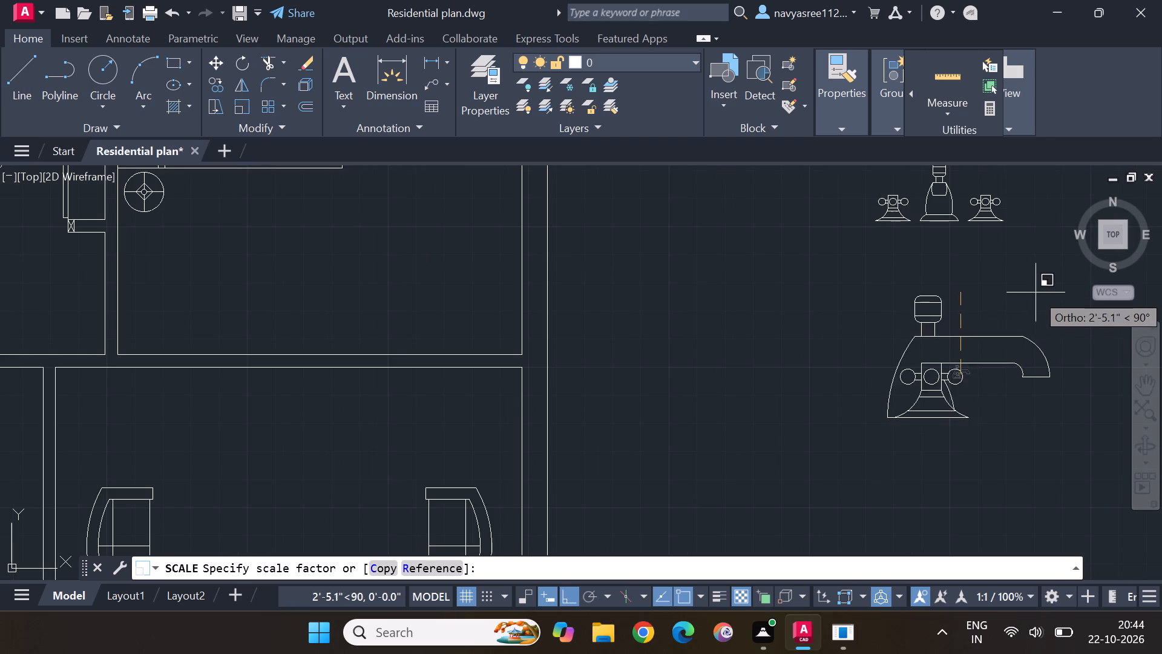
click(1011, 319)
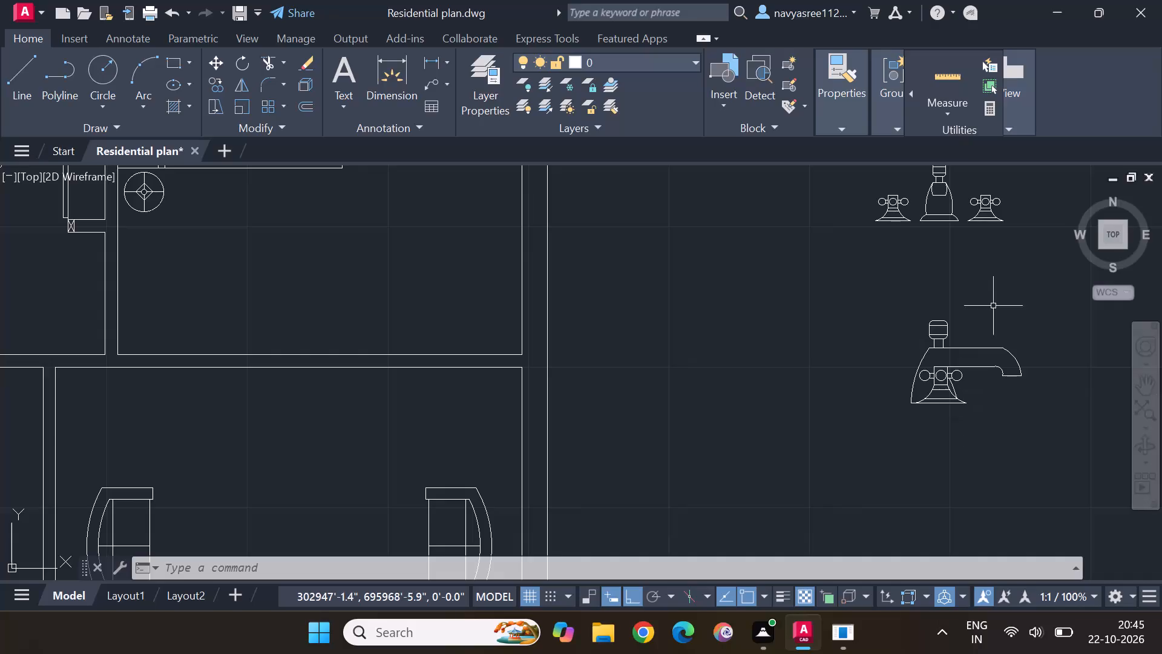
Rotate the pedestal sink west of the plan by 270° about a point on its basin.
scroll(1008, 274, down, 3)
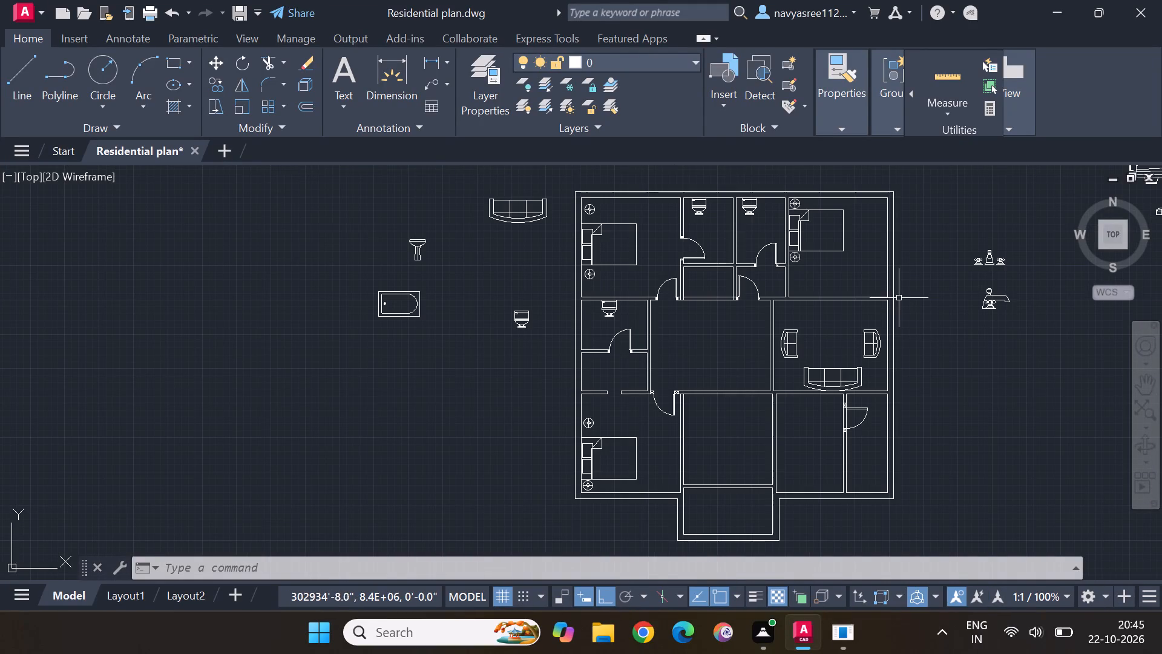
scroll(440, 265, up, 1)
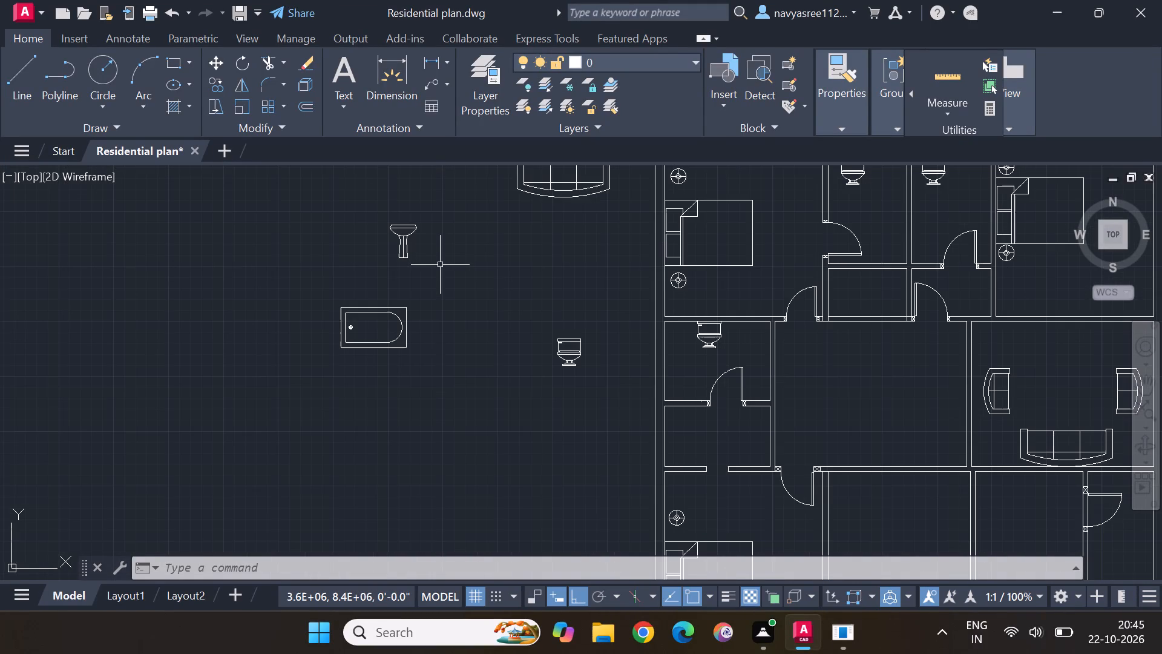
middle_drag(419, 274, 415, 330)
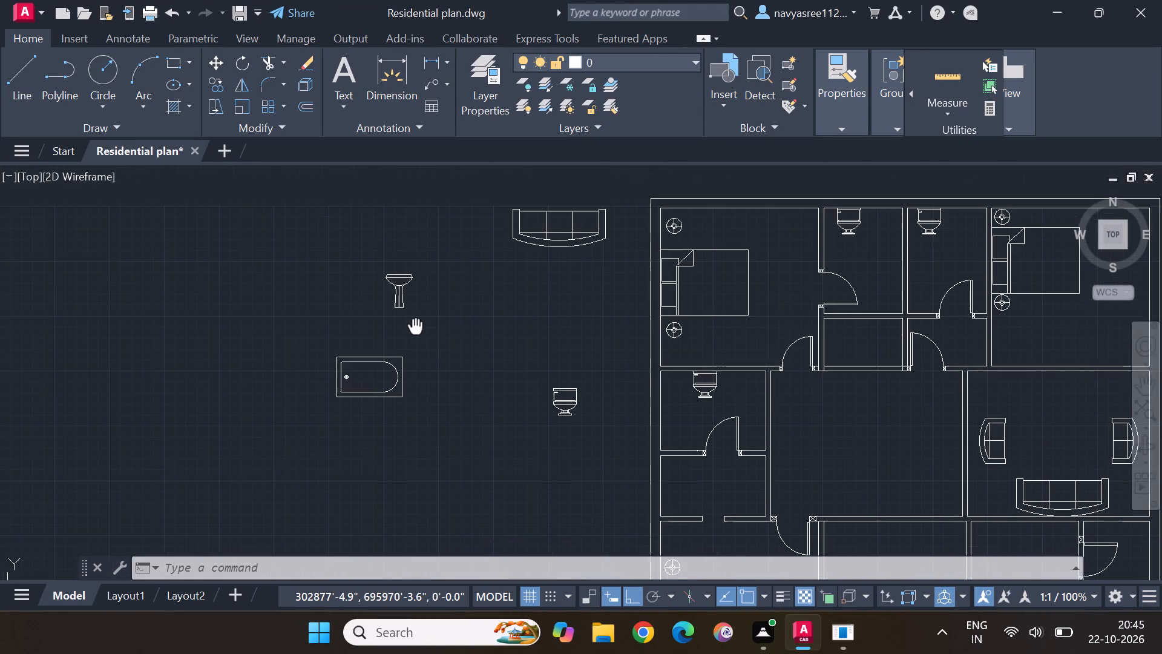
middle_drag(415, 330, 402, 365)
drag(387, 370, 412, 316)
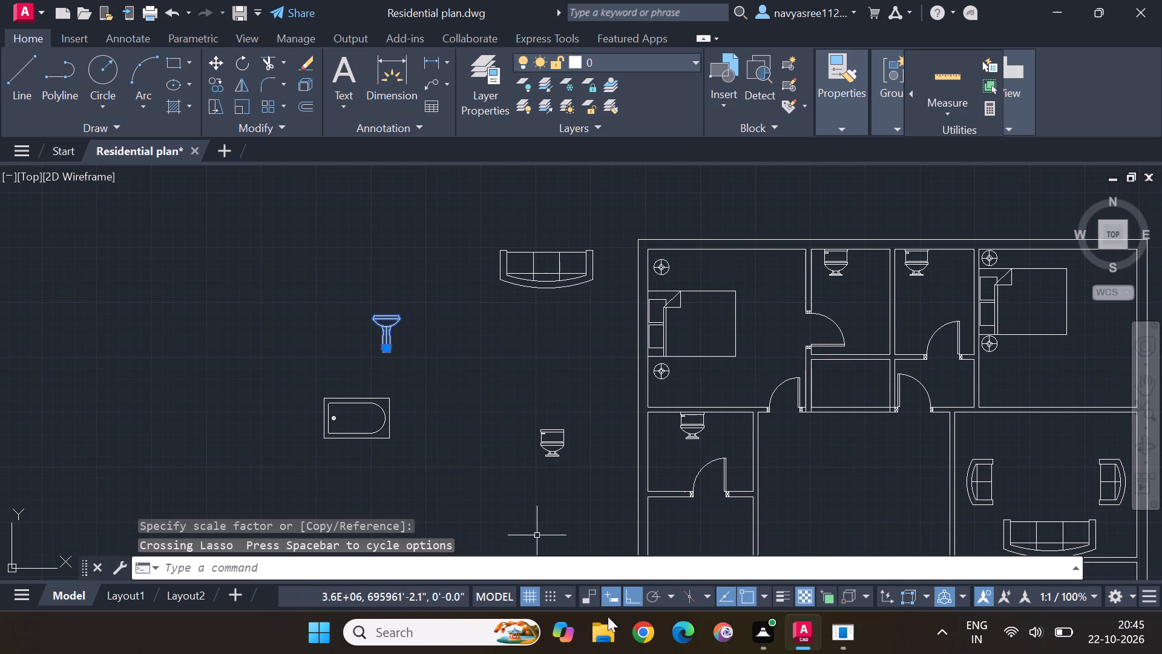
click(235, 60)
click(381, 319)
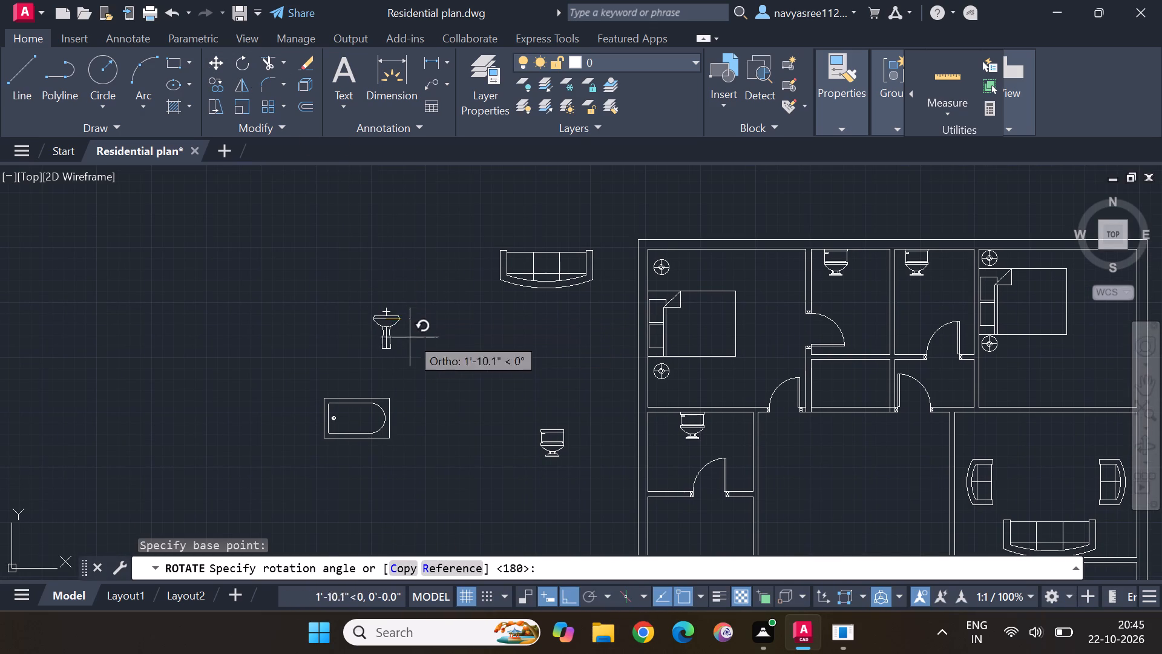
click(357, 354)
Copy the rotated pedestal sink into the two adjacent northern bathrooms, with the first copy's basin against their shared wall.
drag(392, 322, 381, 334)
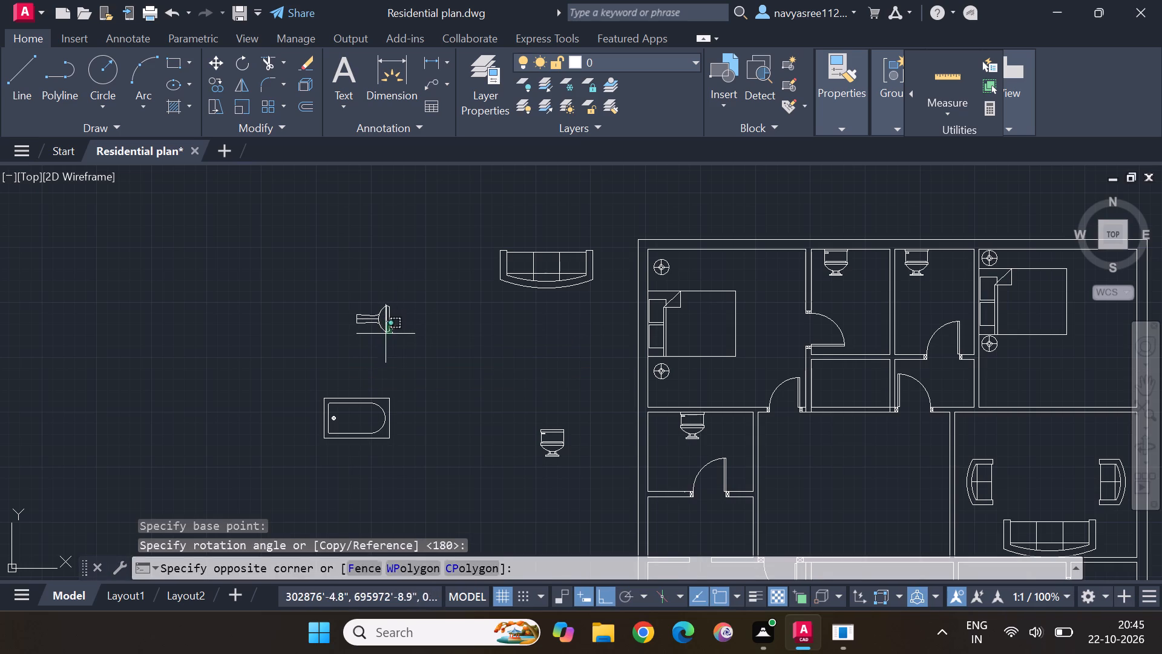
drag(381, 334, 358, 308)
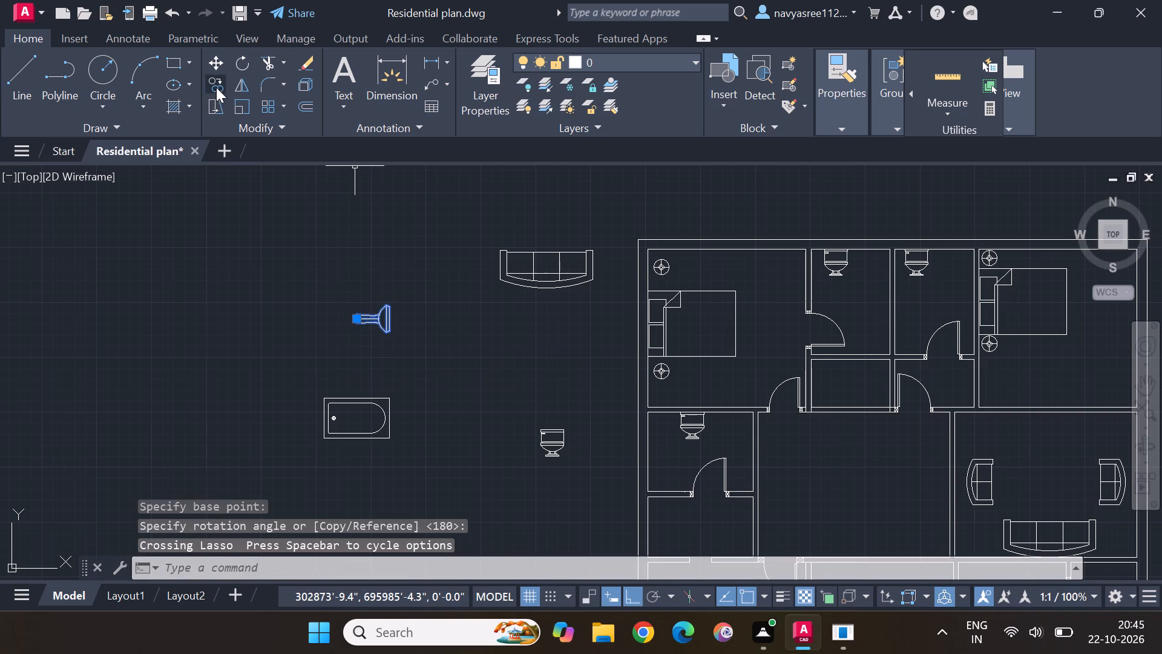
click(216, 87)
click(383, 312)
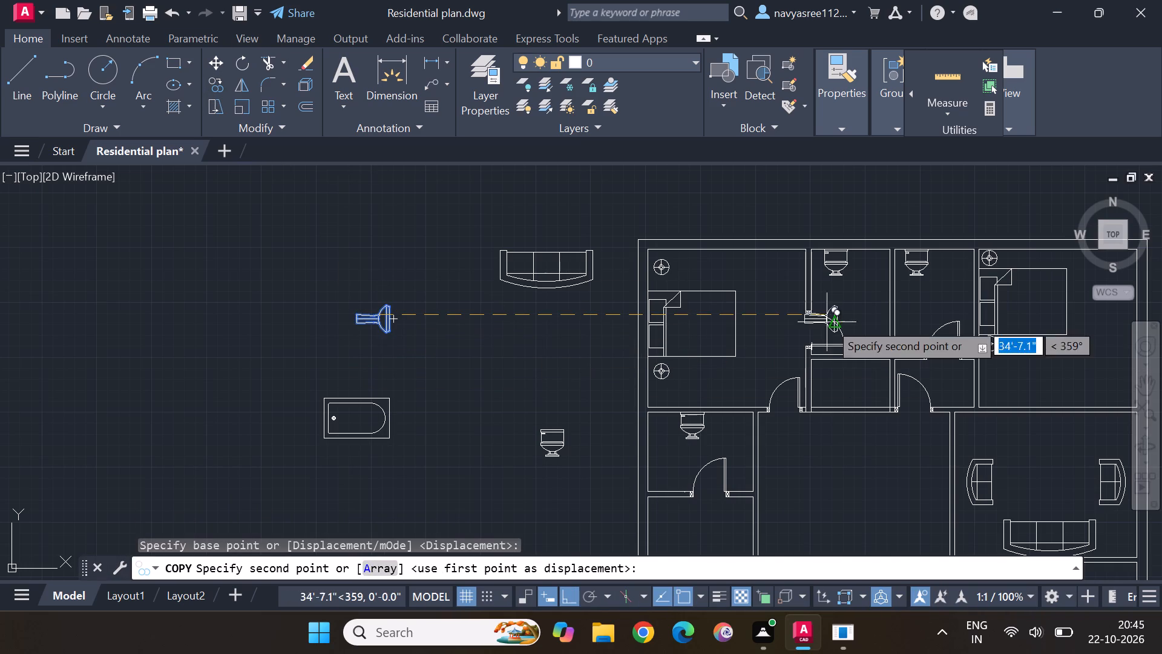
scroll(867, 313, up, 2)
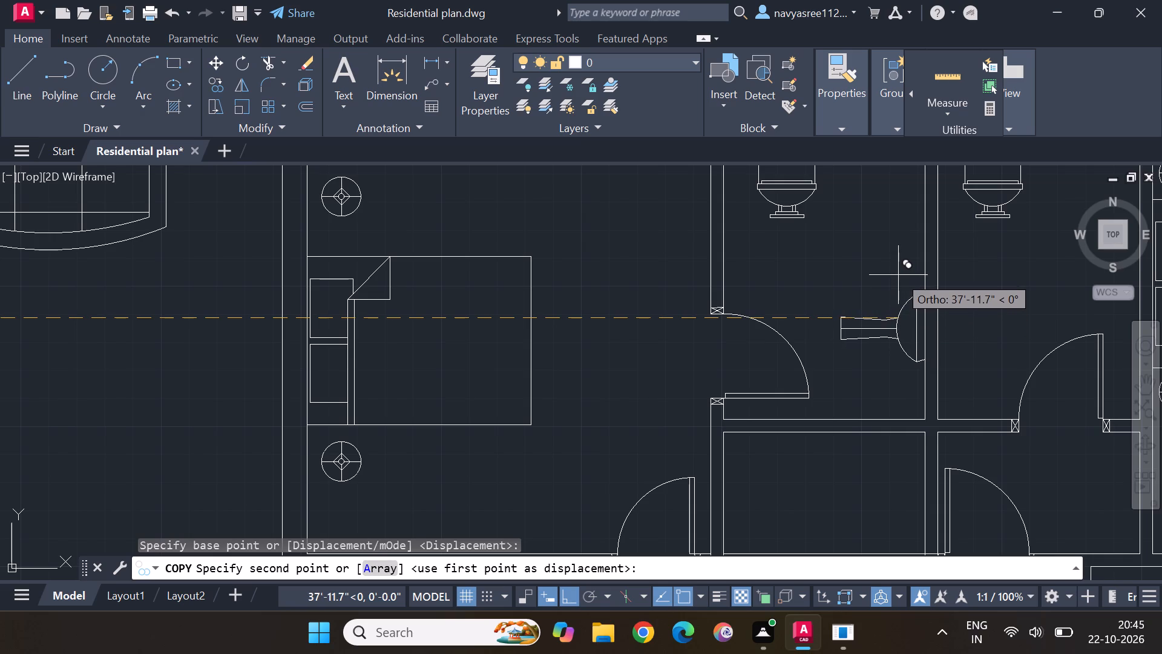
click(898, 275)
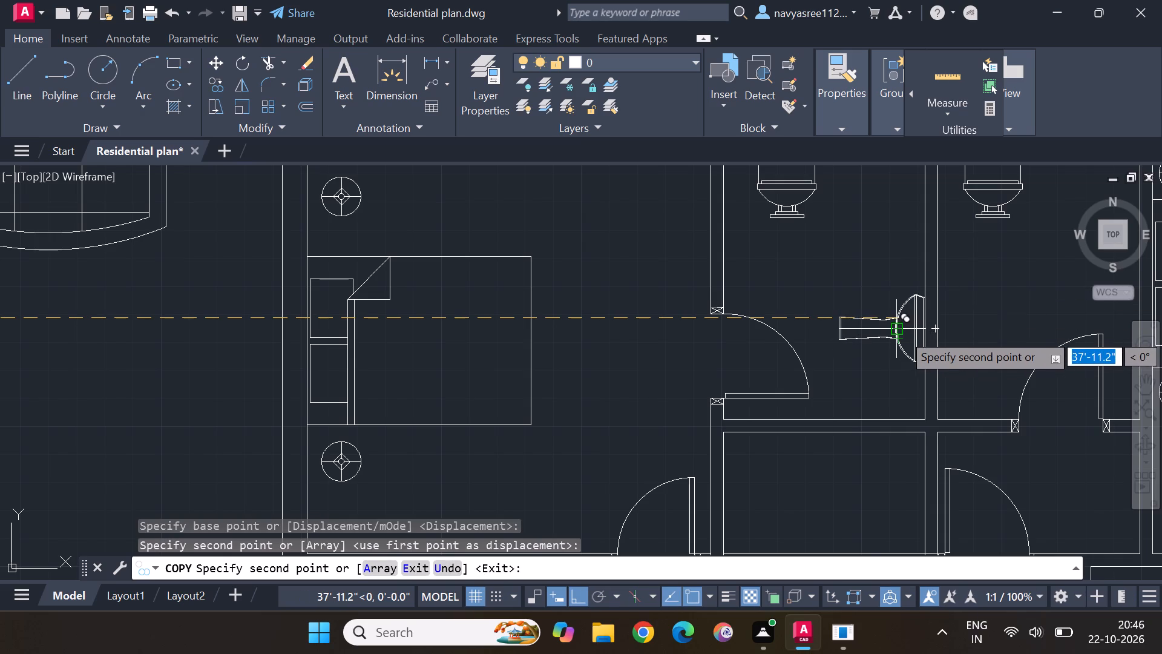
middle_drag(925, 312, 745, 372)
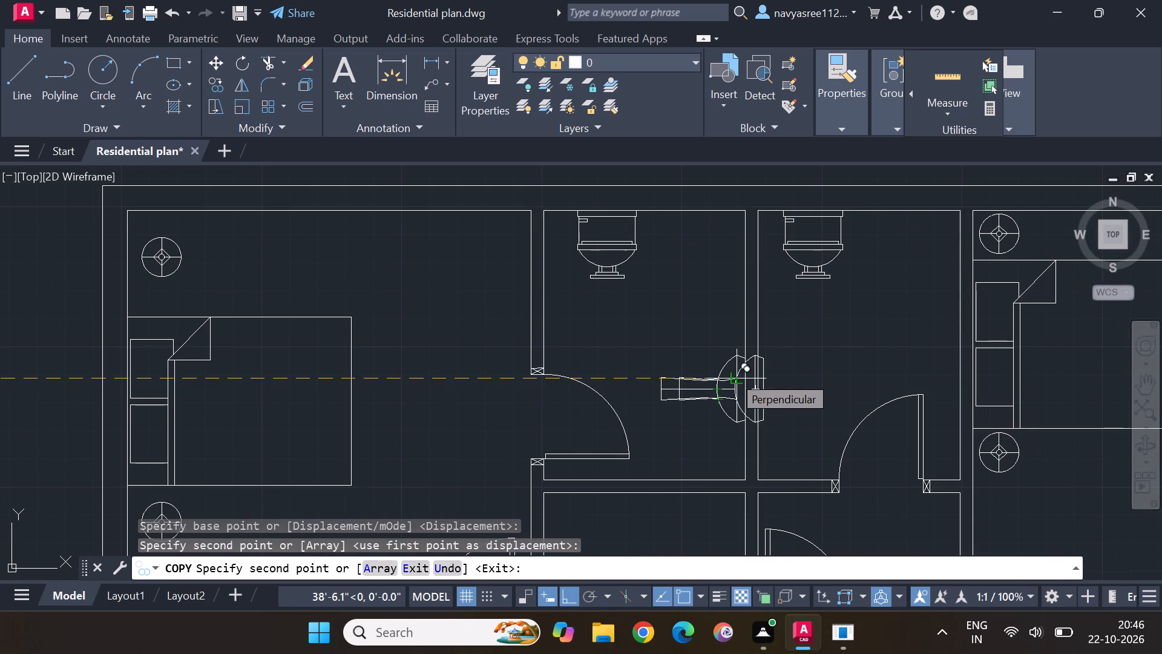
click(832, 320)
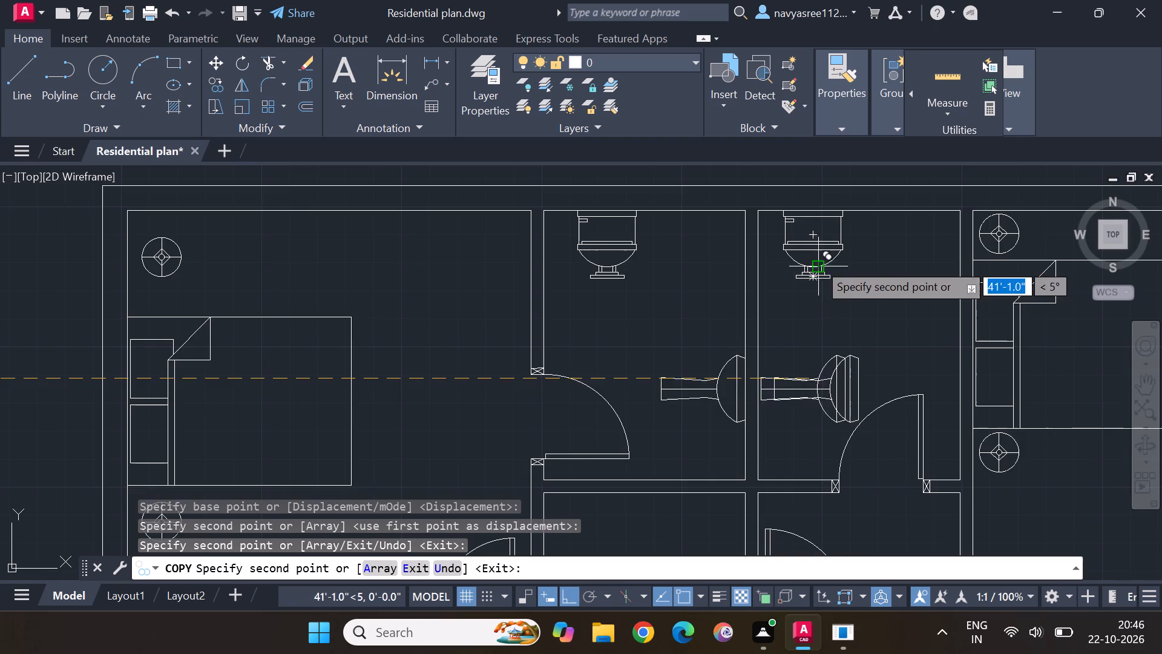
scroll(805, 281, down, 1)
middle_drag(520, 432, 695, 173)
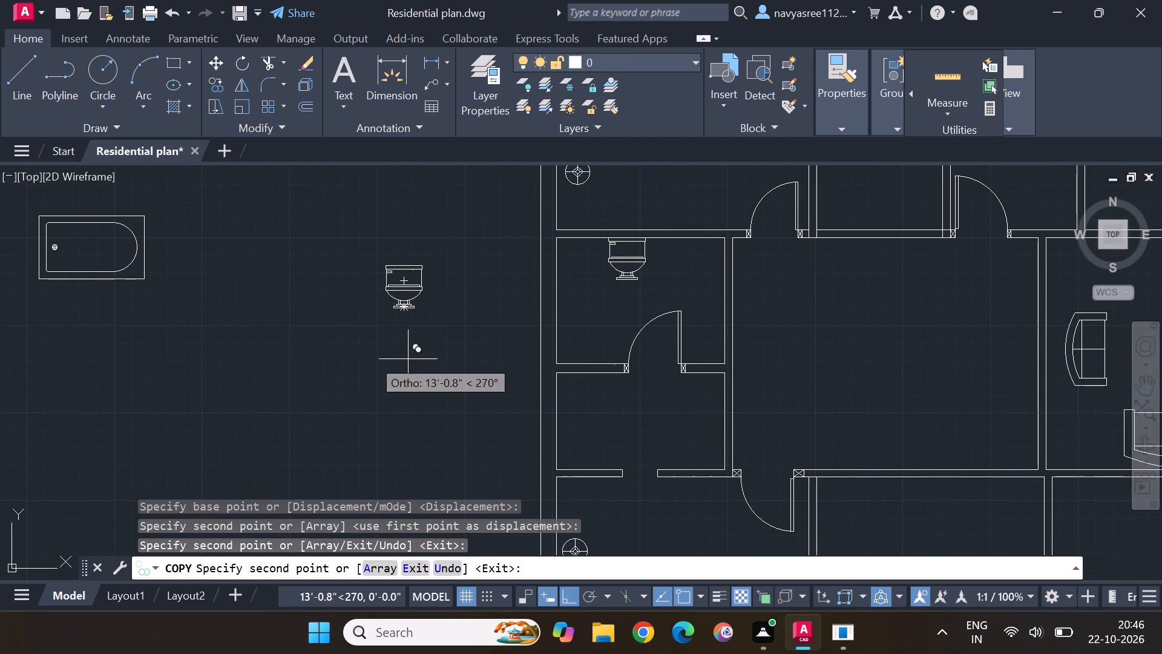
key(Escape)
key(Escape)
Rotate the pedestal sink in the eastern of the two northern bathrooms by 180° about its basin's flat edge.
scroll(780, 255, down, 2)
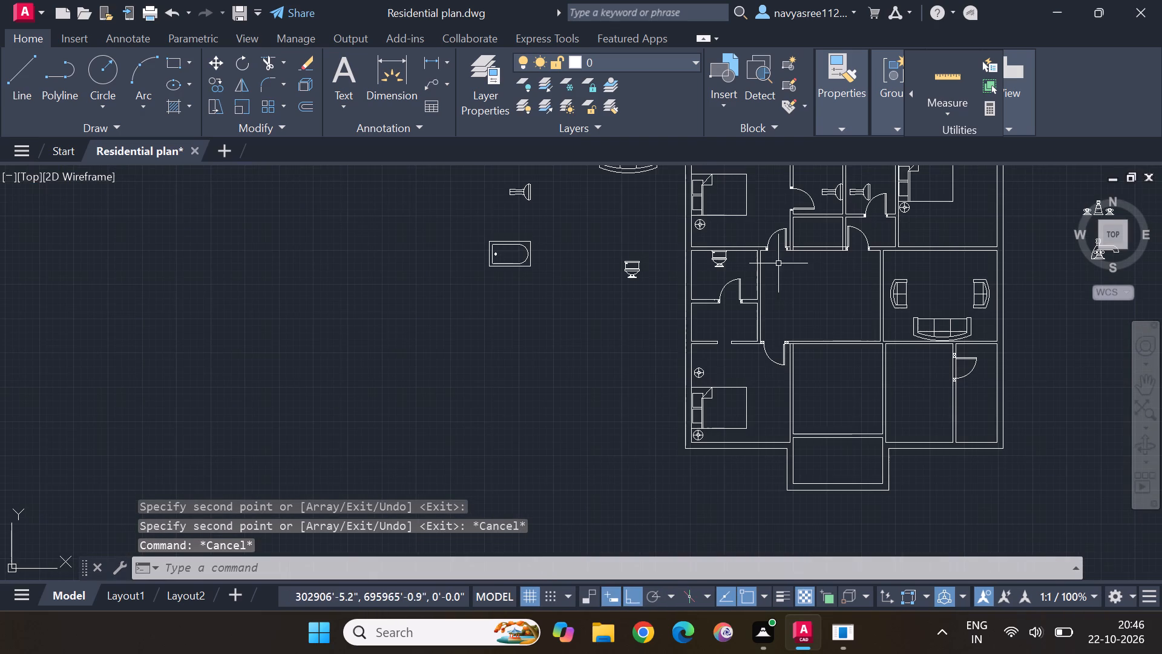
middle_drag(876, 174, 824, 328)
scroll(807, 384, up, 3)
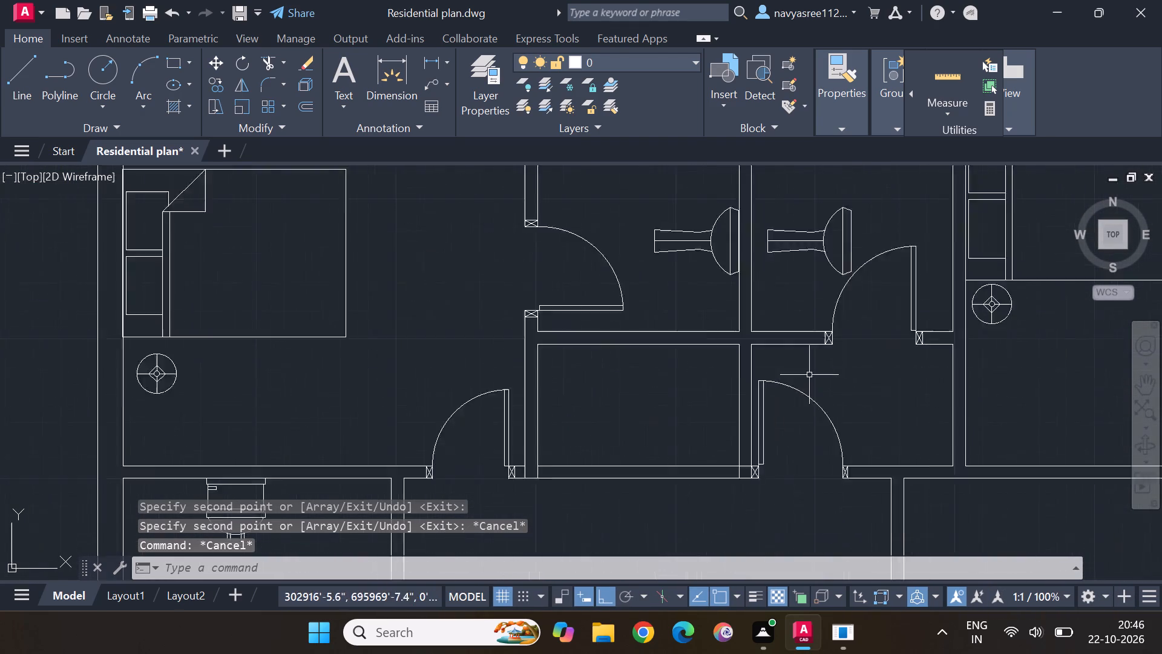
scroll(810, 374, up, 1)
middle_drag(843, 159, 778, 384)
middle_drag(775, 225, 751, 382)
click(798, 320)
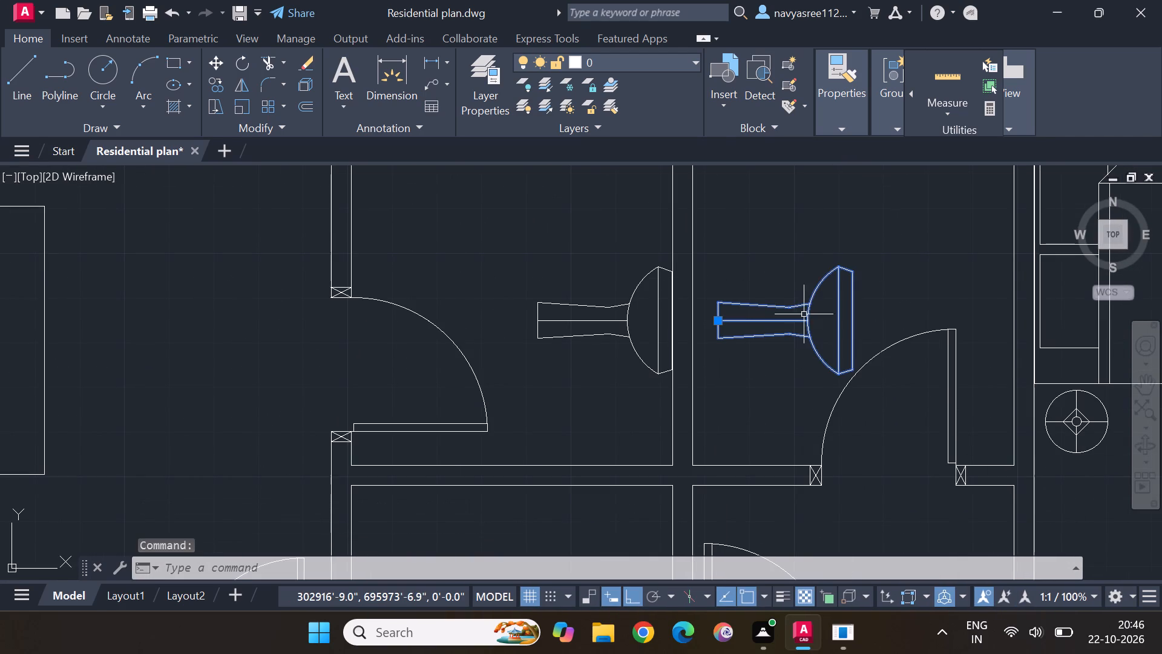
click(238, 59)
click(853, 313)
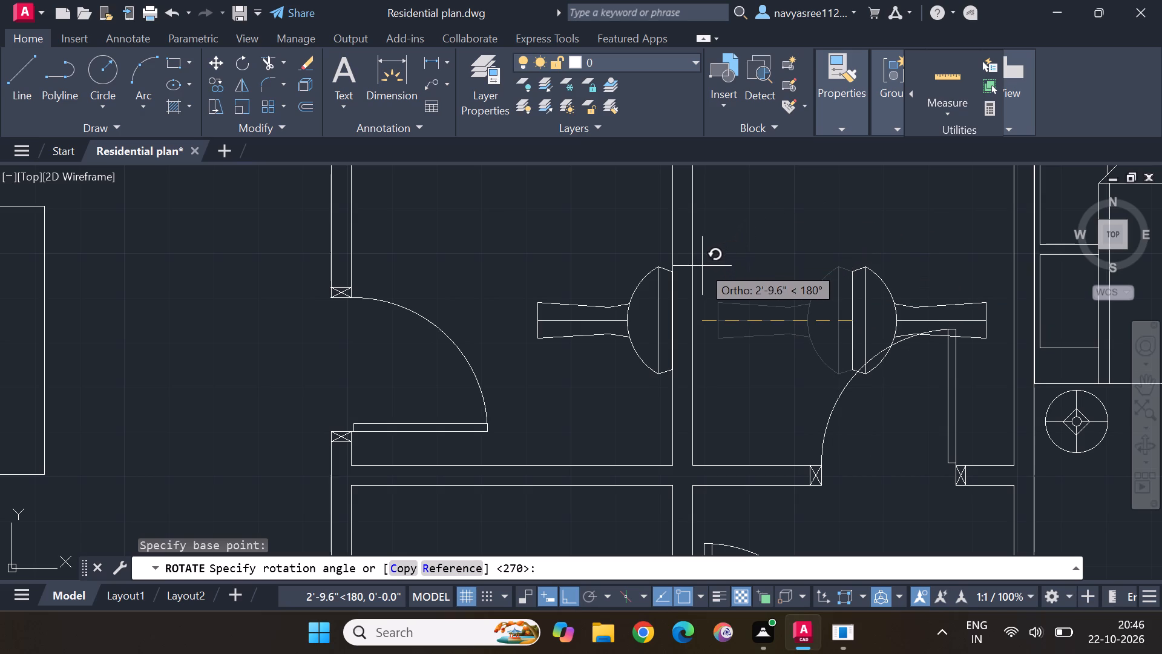
click(718, 261)
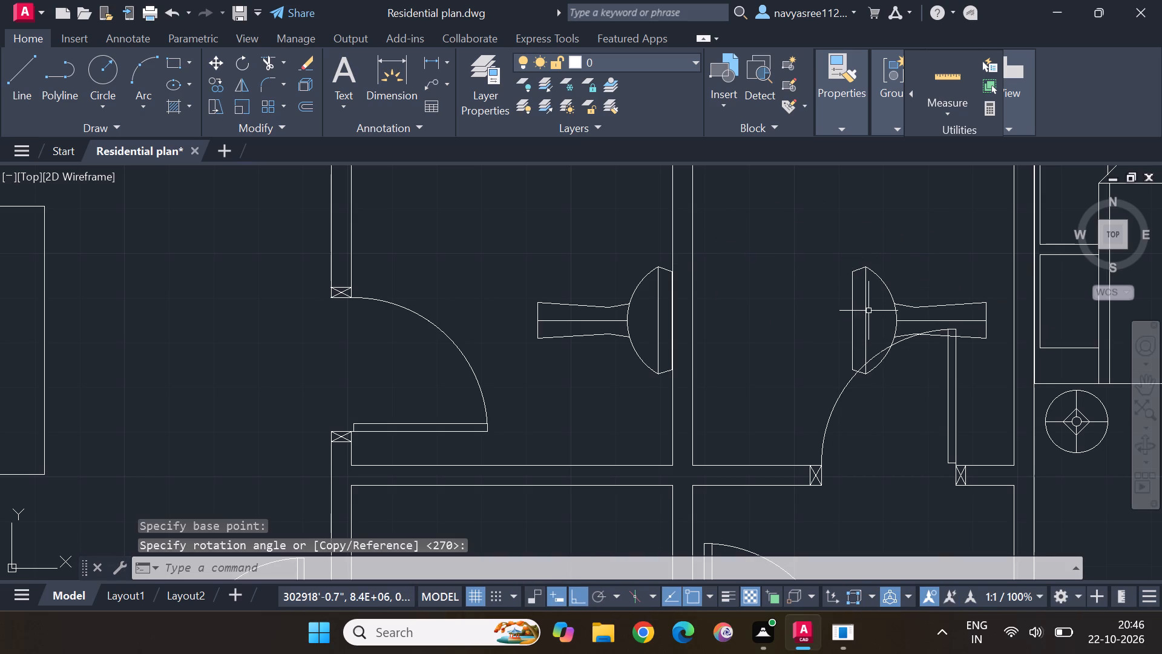
Move the eastern bathroom's pedestal sink about 3 feet west, against the wall shared by the two northern bathrooms.
click(865, 311)
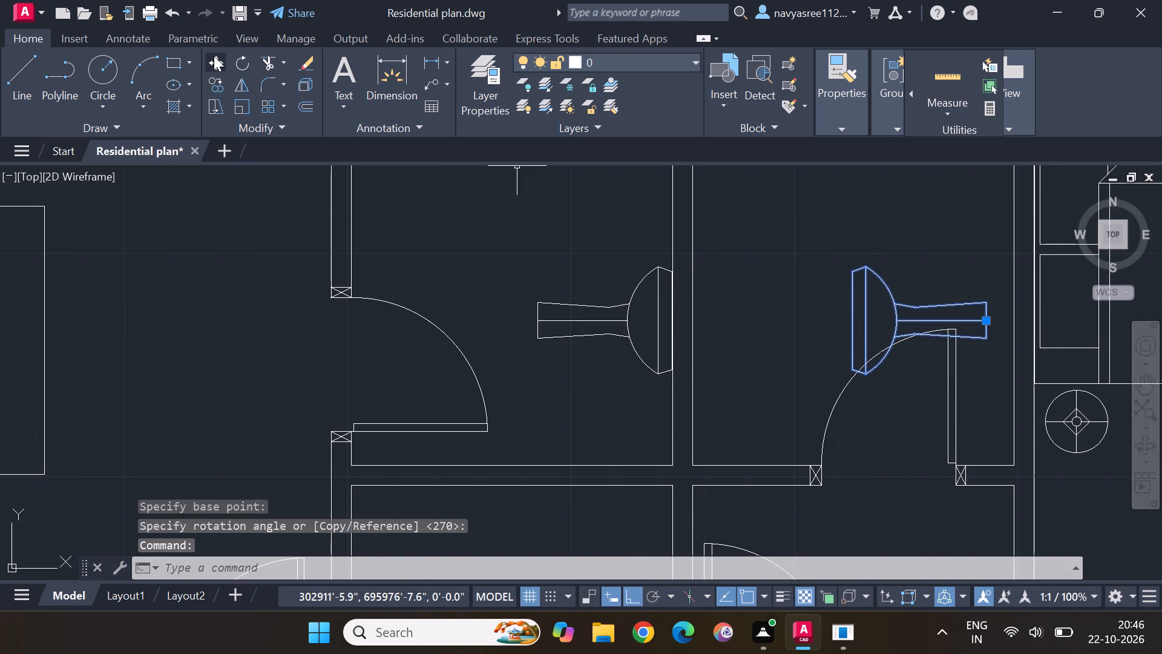
click(214, 56)
click(864, 326)
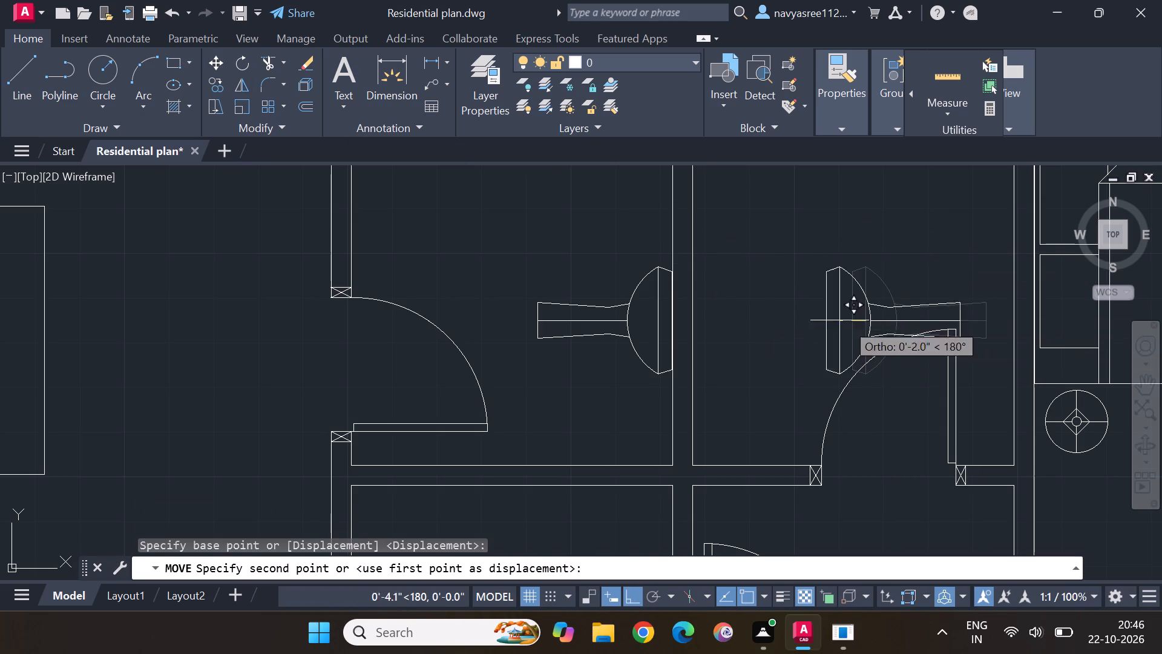
click(706, 300)
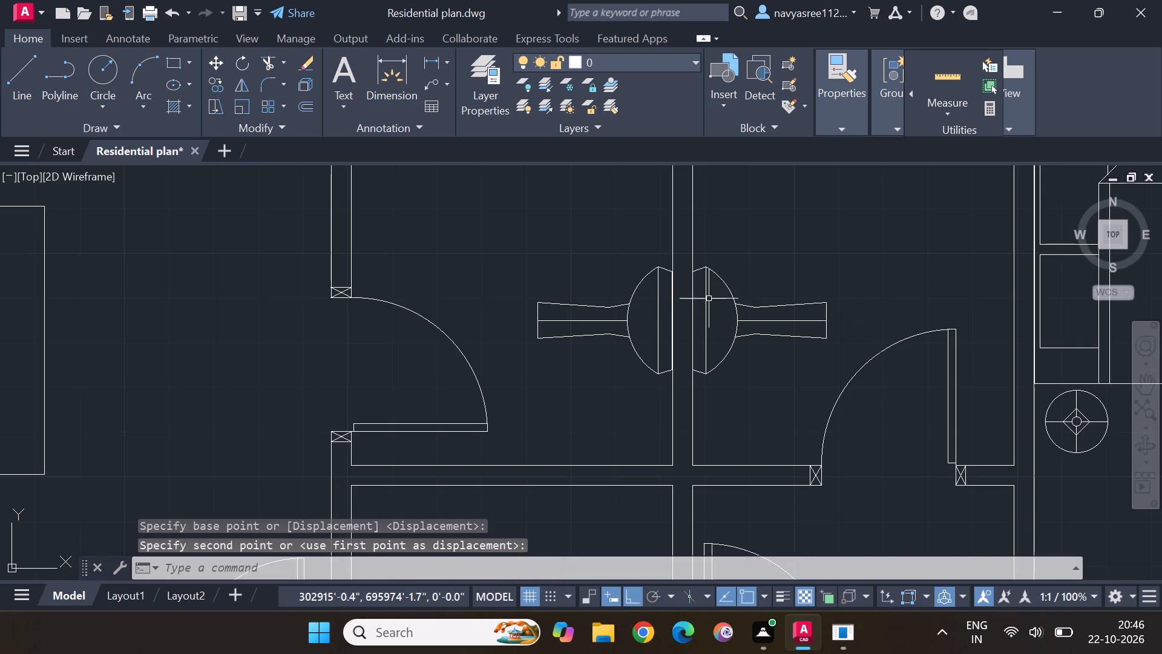
Copy the pedestal sink west of the plan into the western bathroom, just south of its toilet, with Ortho off.
scroll(785, 264, down, 2)
middle_drag(698, 315, 856, 212)
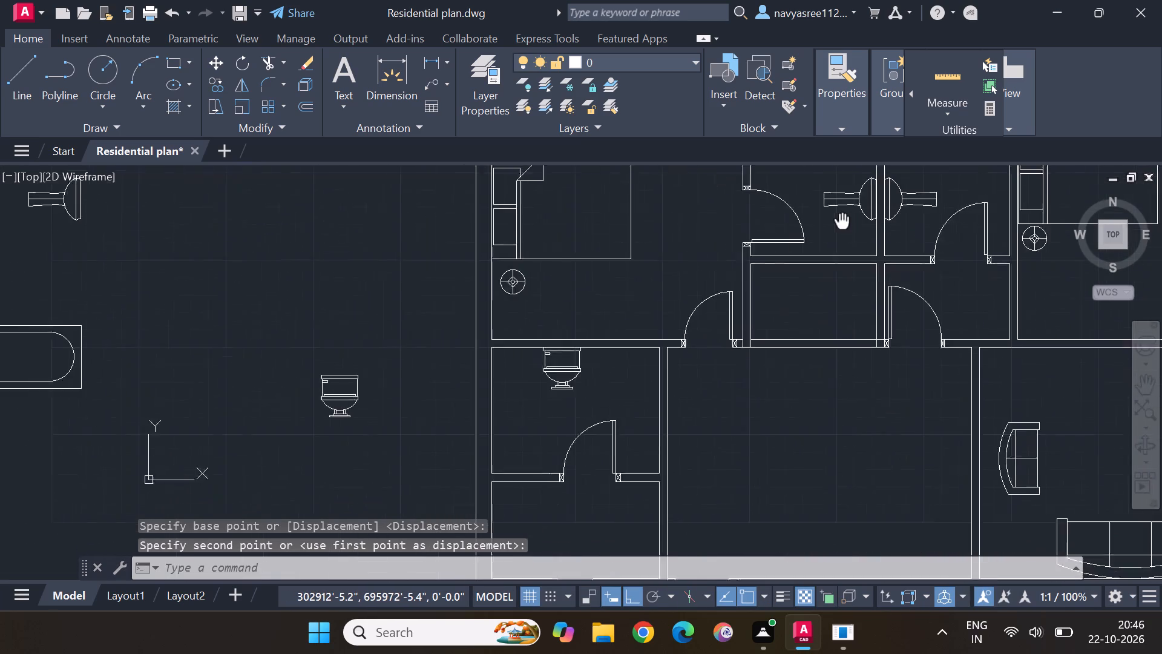
middle_drag(856, 212, 882, 200)
scroll(742, 335, down, 1)
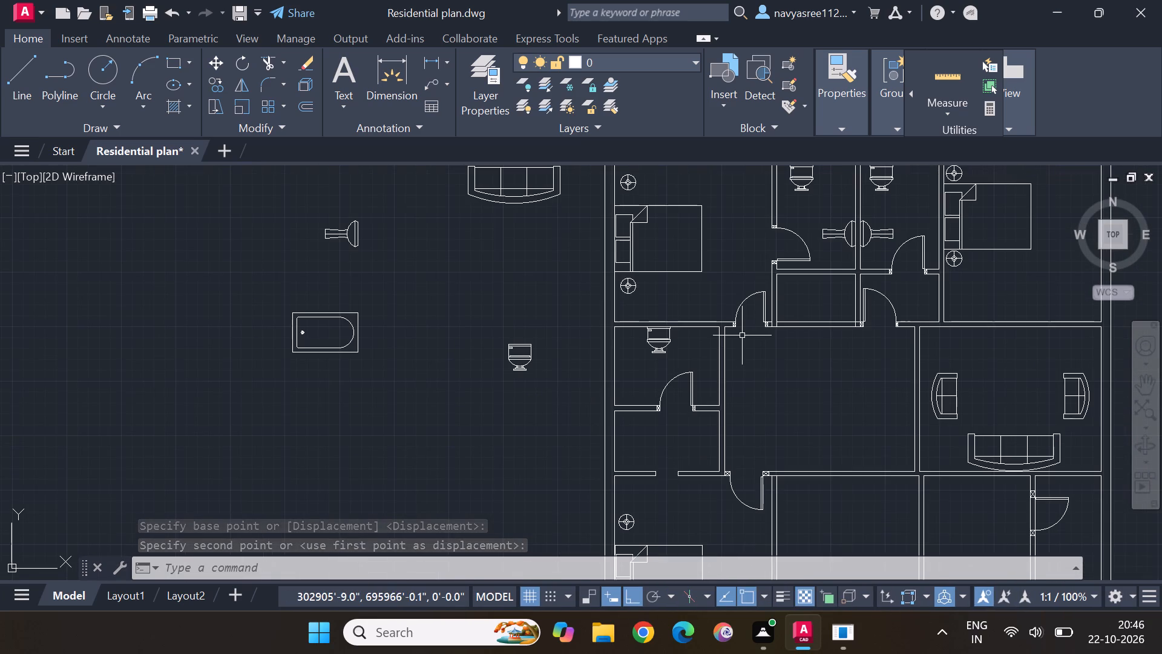
click(351, 239)
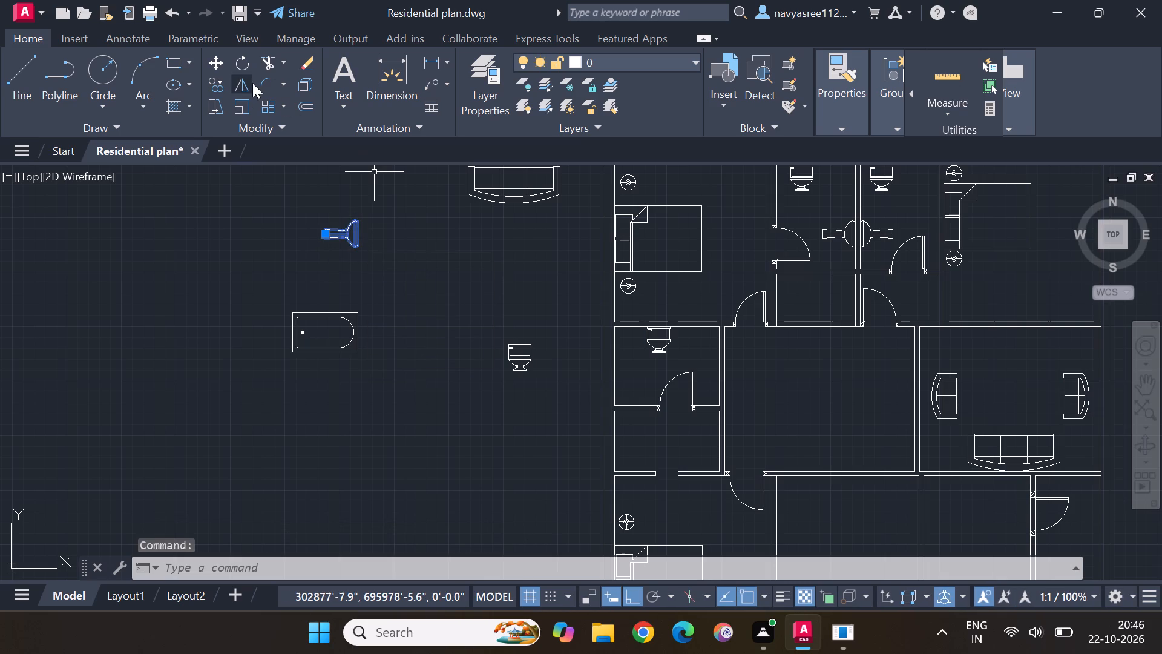
click(216, 81)
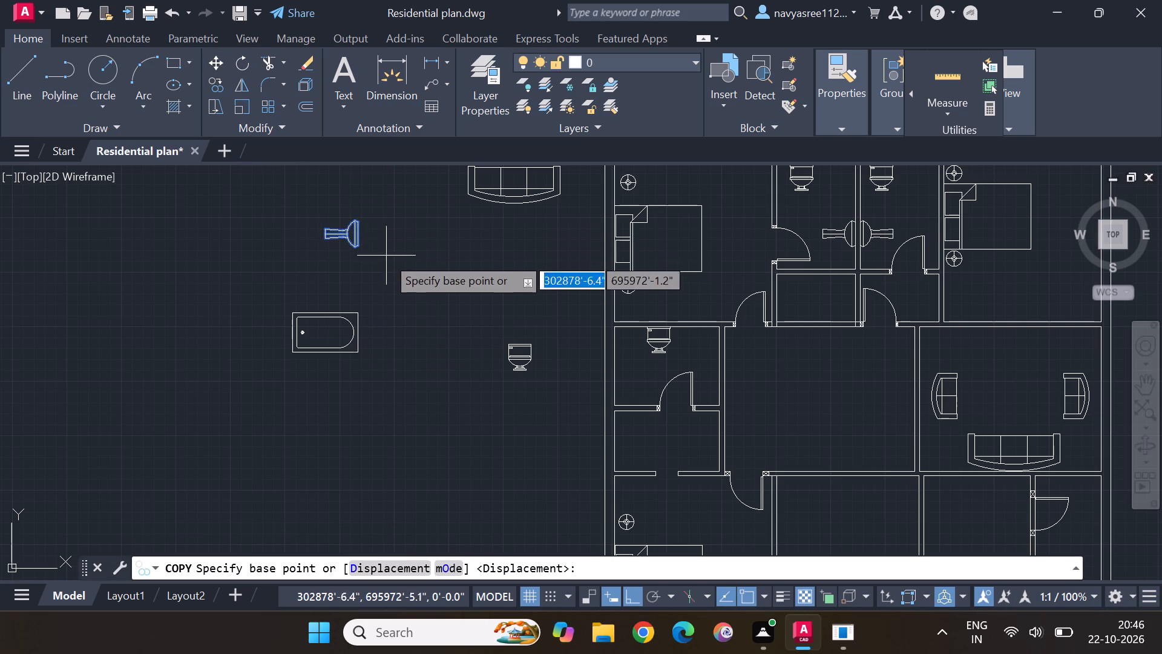
drag(353, 237, 358, 239)
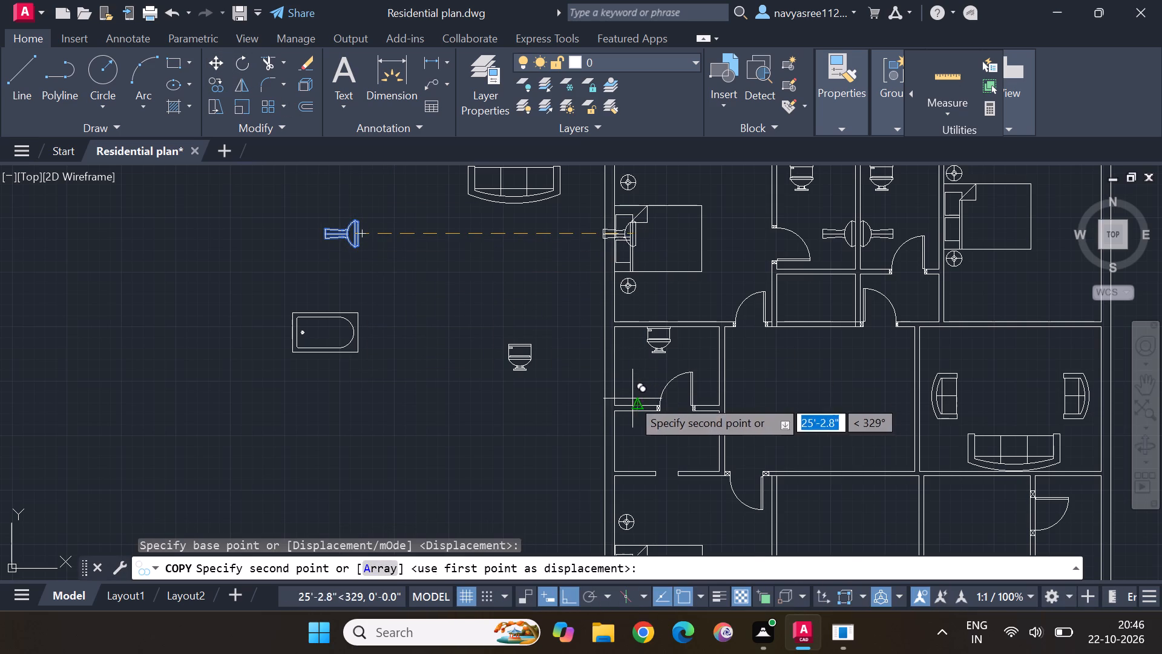
click(573, 593)
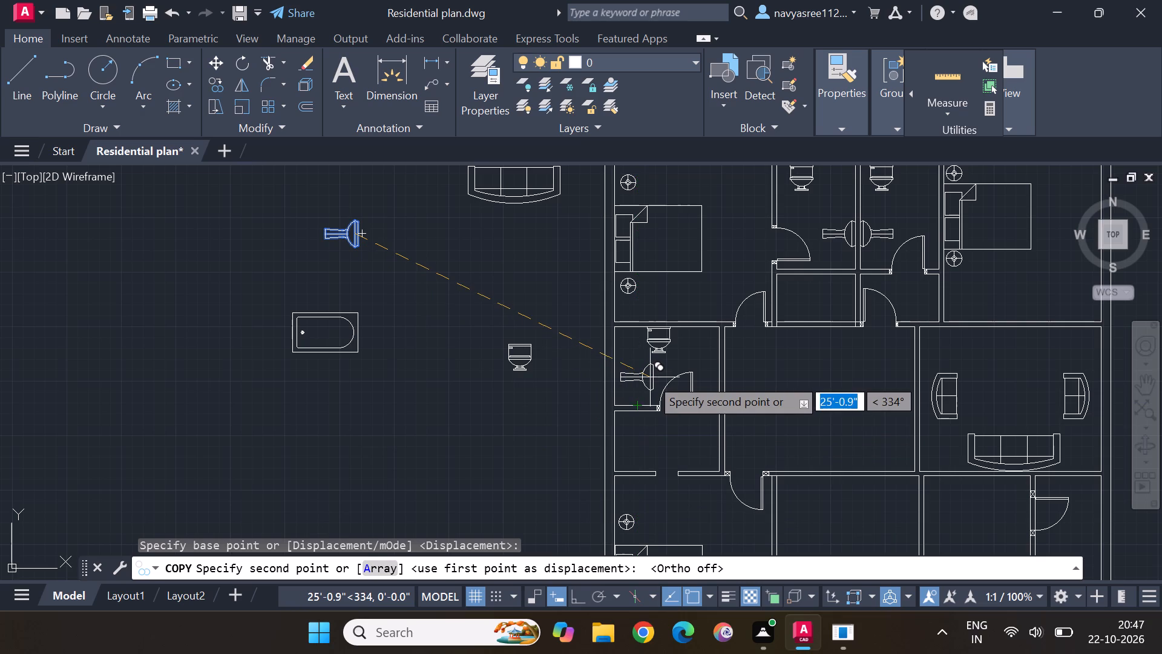
click(650, 377)
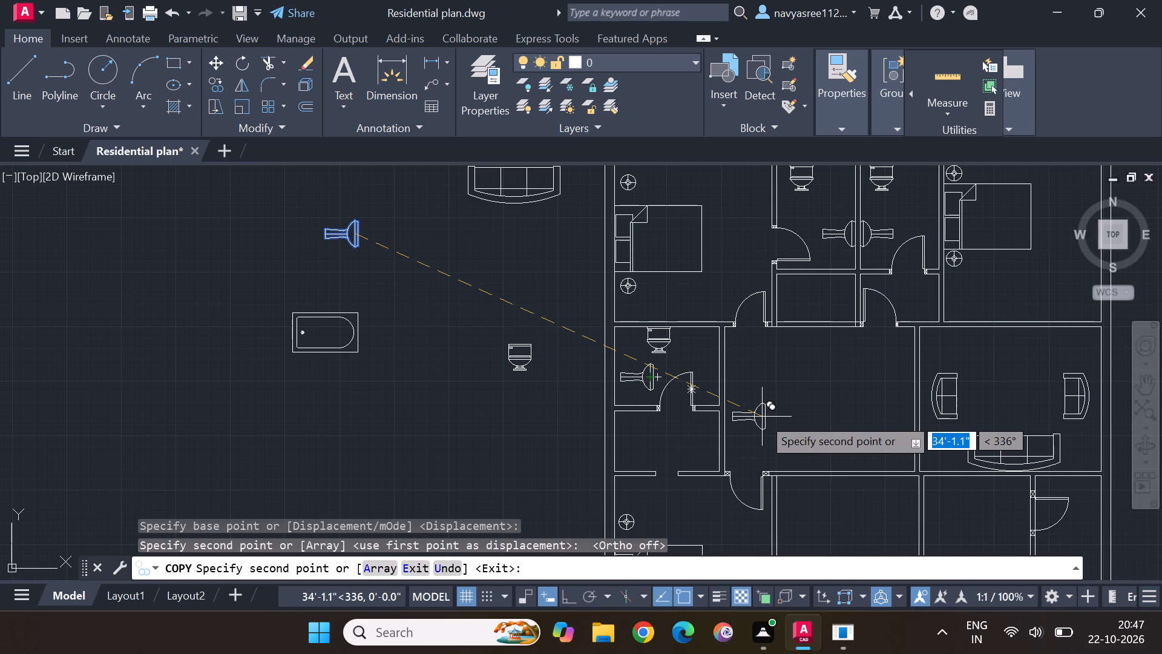
key(Escape)
key(Escape)
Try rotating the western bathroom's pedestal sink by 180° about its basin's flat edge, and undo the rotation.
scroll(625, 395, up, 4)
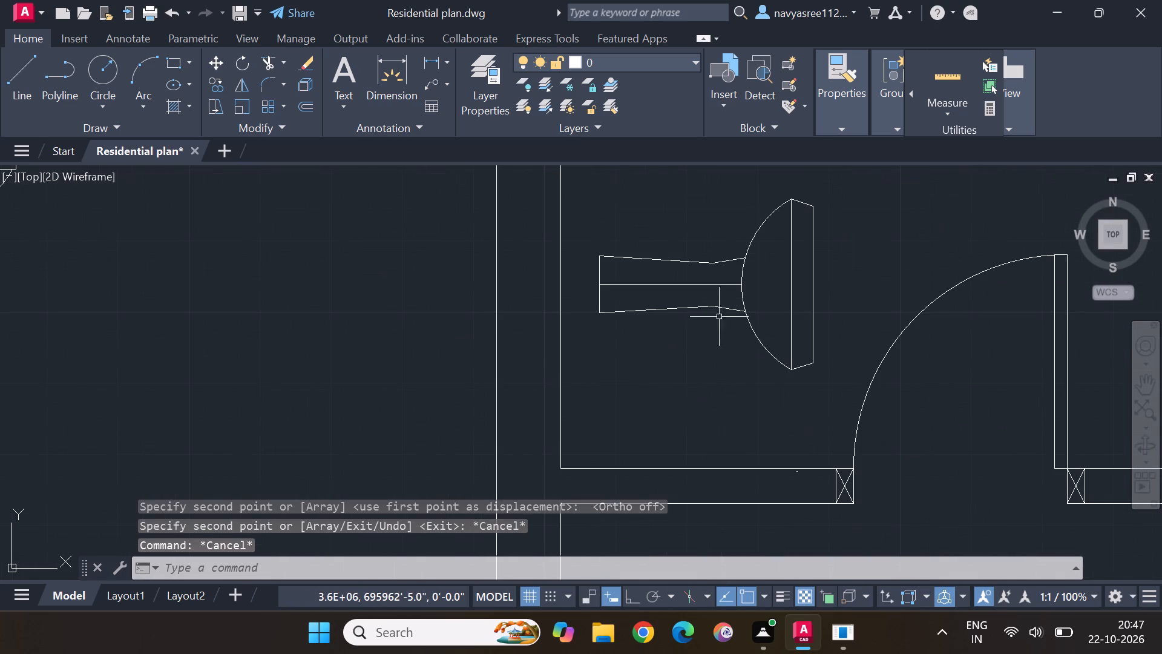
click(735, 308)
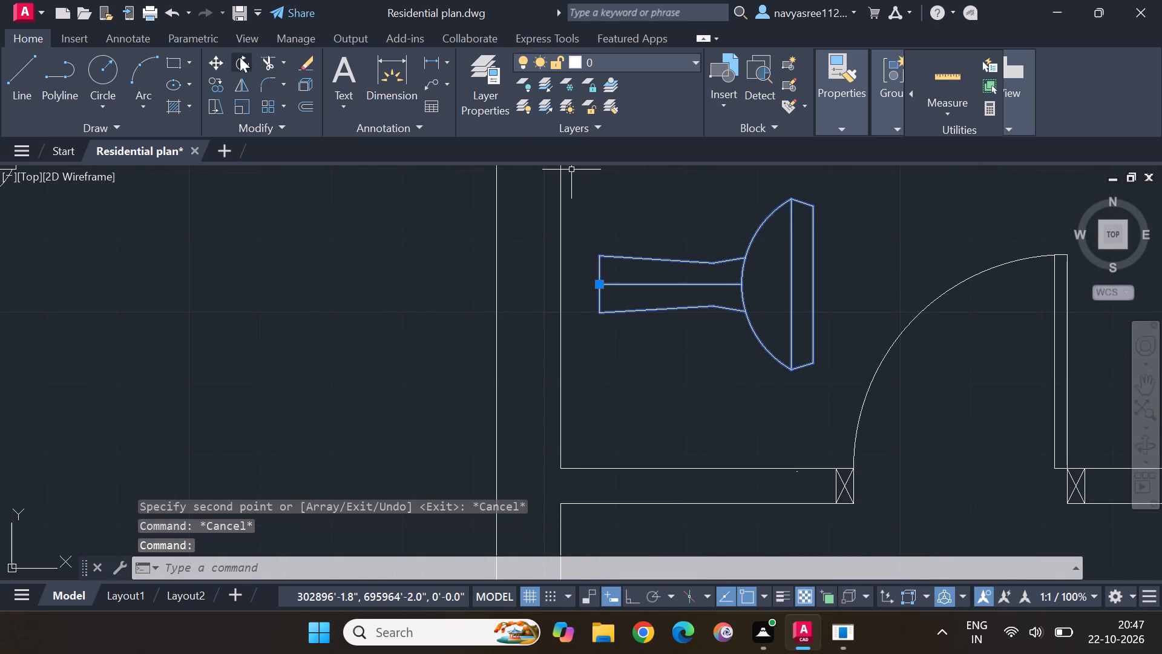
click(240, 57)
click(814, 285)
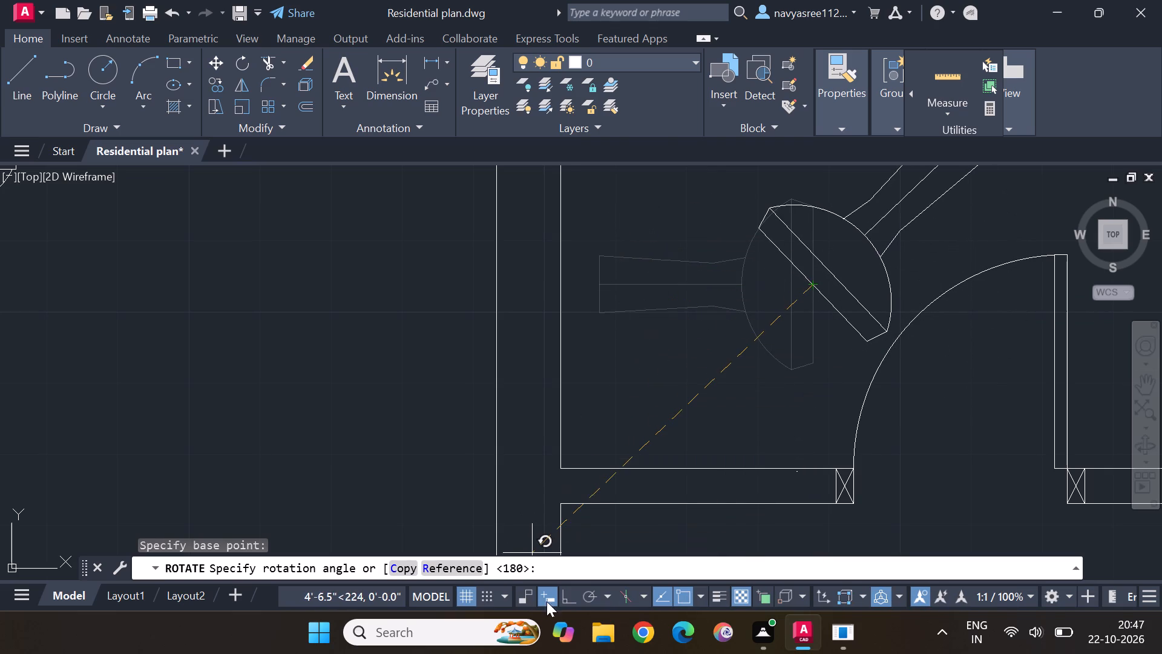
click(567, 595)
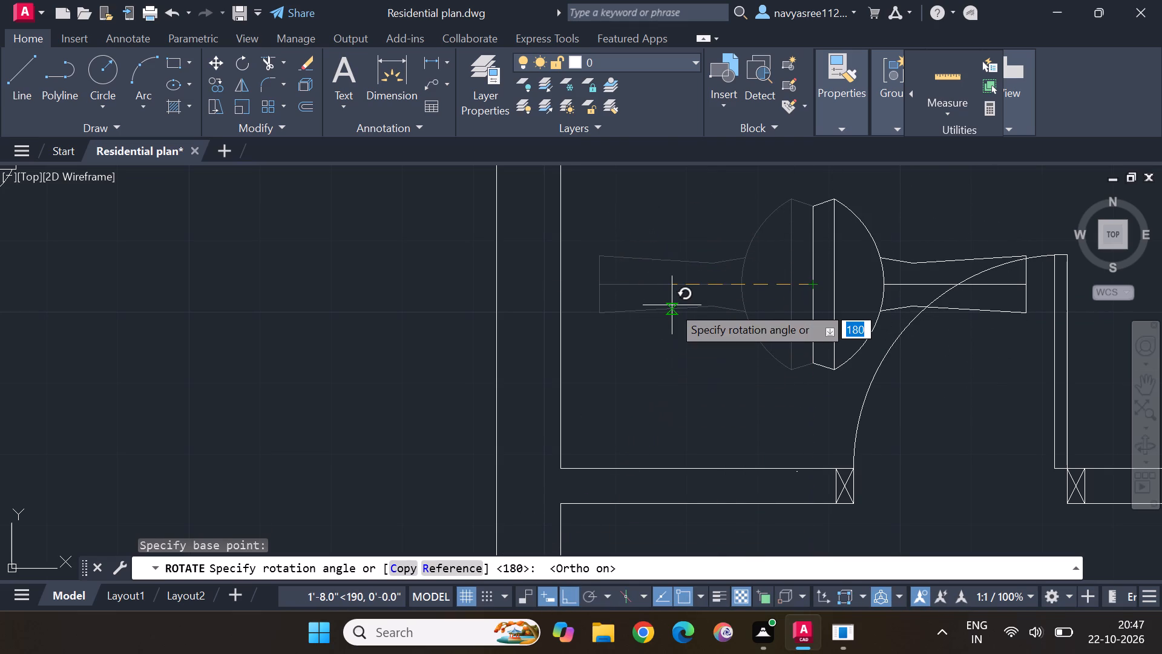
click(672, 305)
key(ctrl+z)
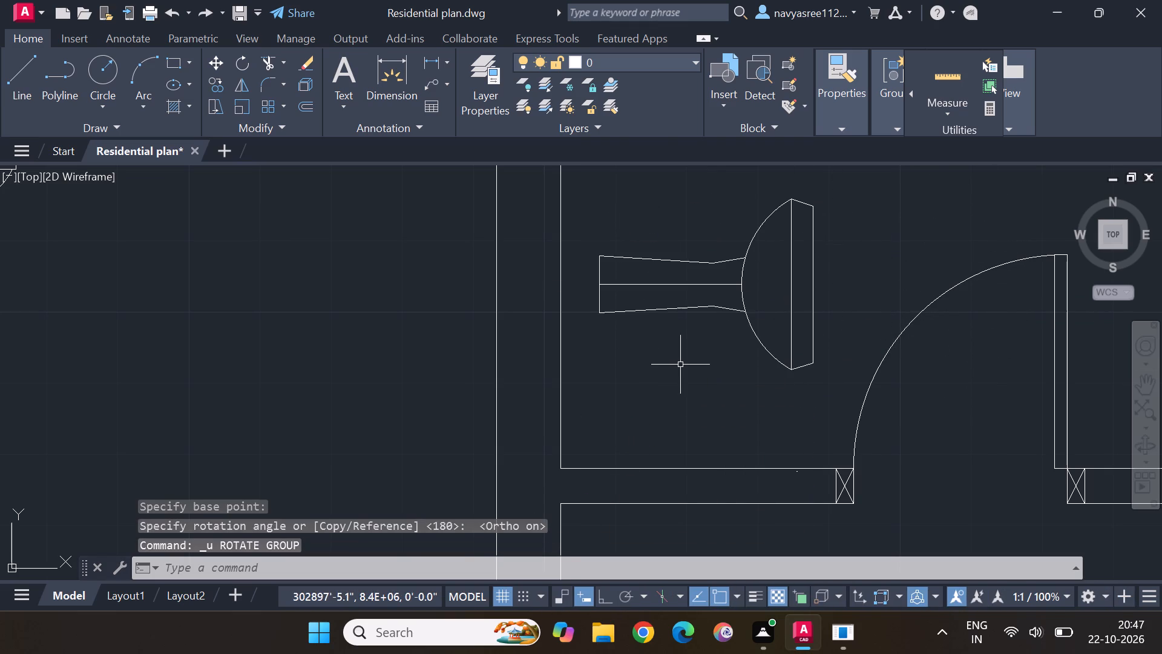
Rotate the western bathroom's pedestal sink by 180° about the midpoint of its basin's flat edge, with Ortho on.
click(742, 276)
drag(239, 53, 248, 61)
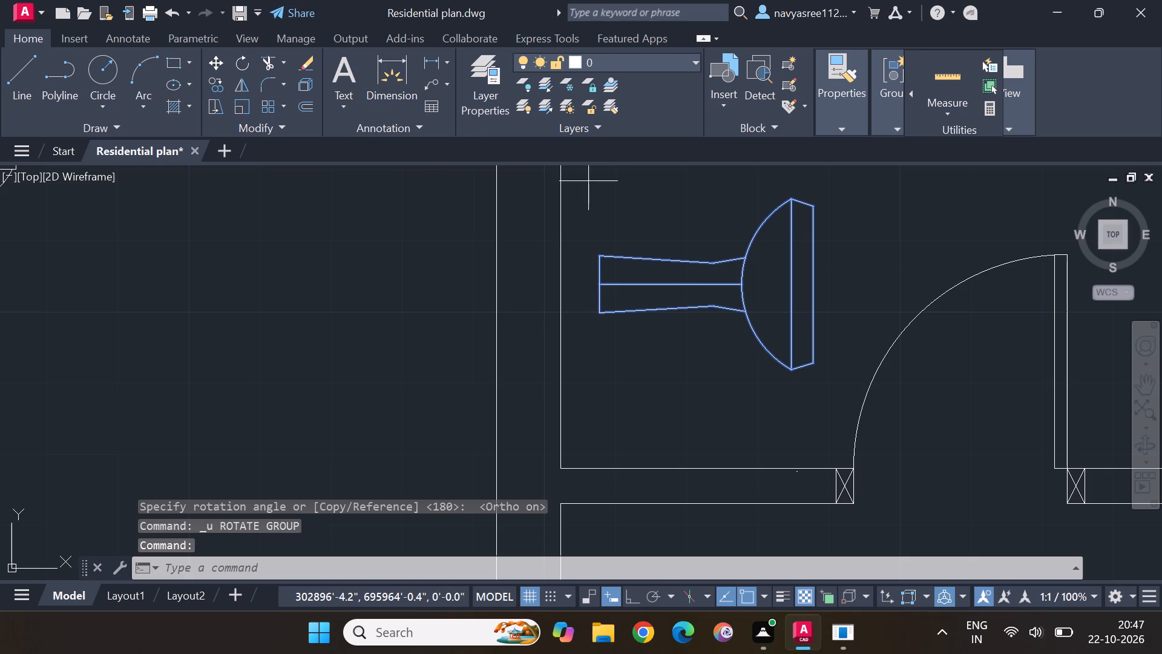
click(810, 279)
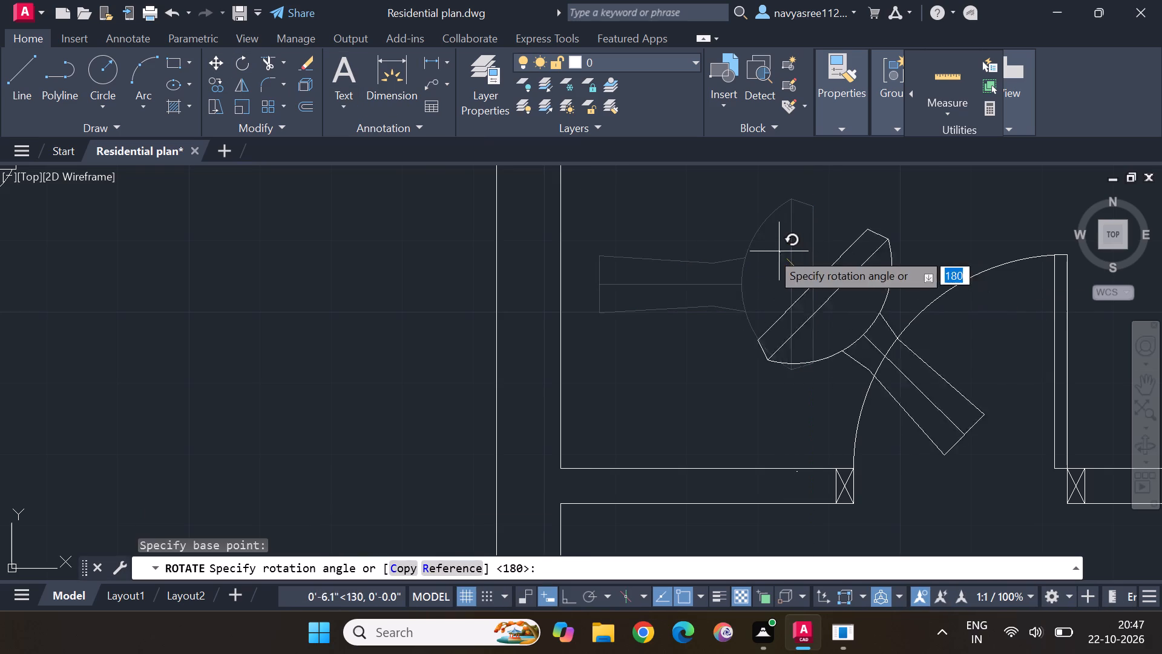
click(569, 595)
click(760, 296)
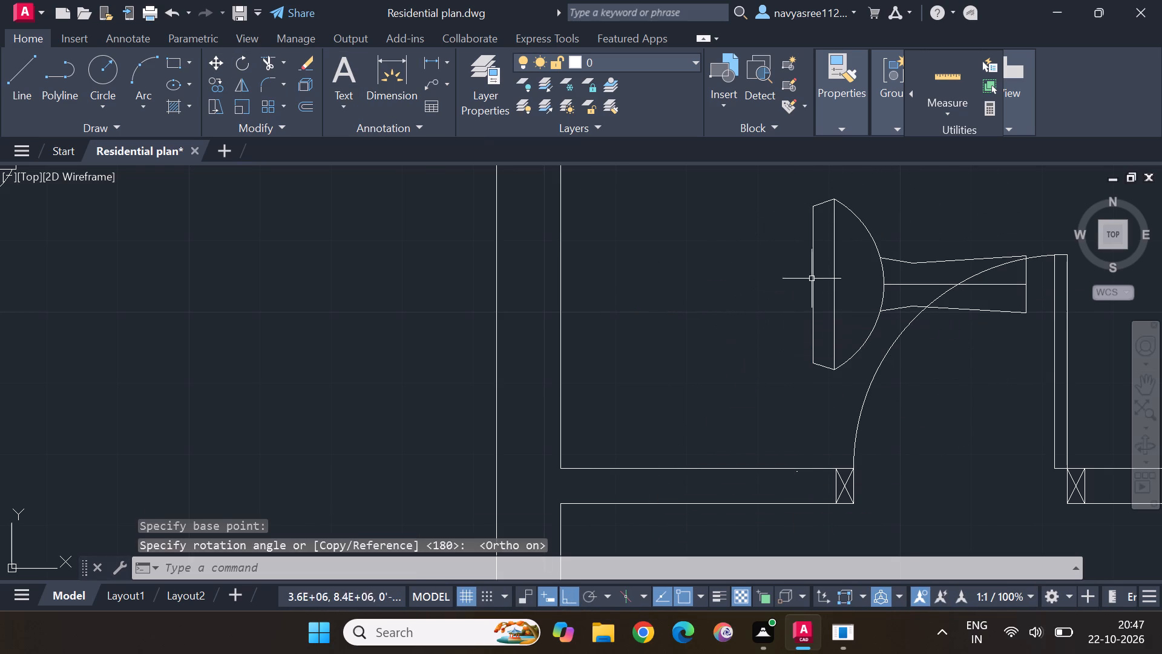
Move the western bathroom's pedestal sink about 3 feet west so its basin sits against the exterior wall.
click(833, 277)
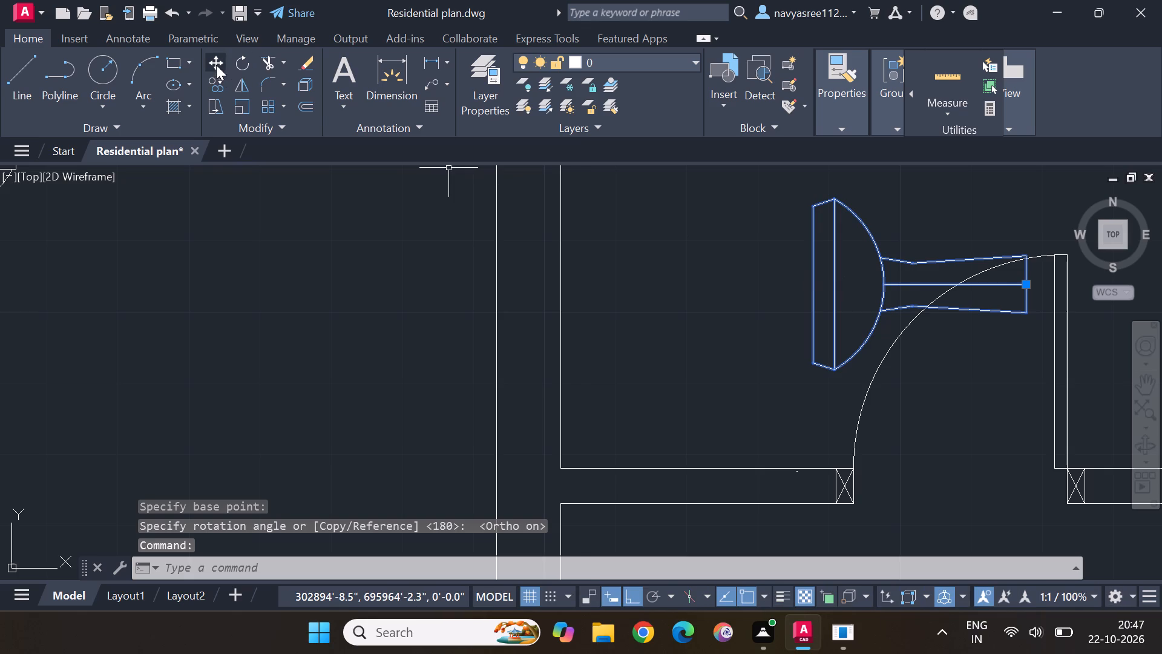
drag(216, 65, 225, 65)
click(829, 282)
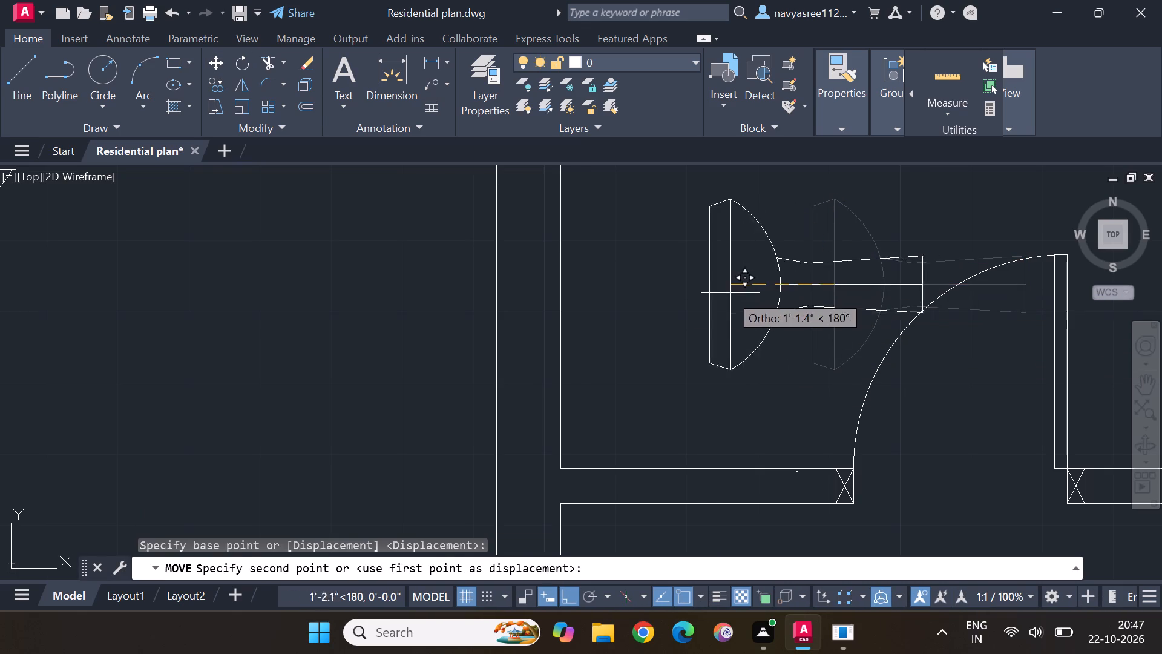
click(582, 323)
Dock the floating Utilities panel back into the ribbon, after the View panel.
scroll(689, 314, down, 3)
middle_drag(735, 285, 712, 348)
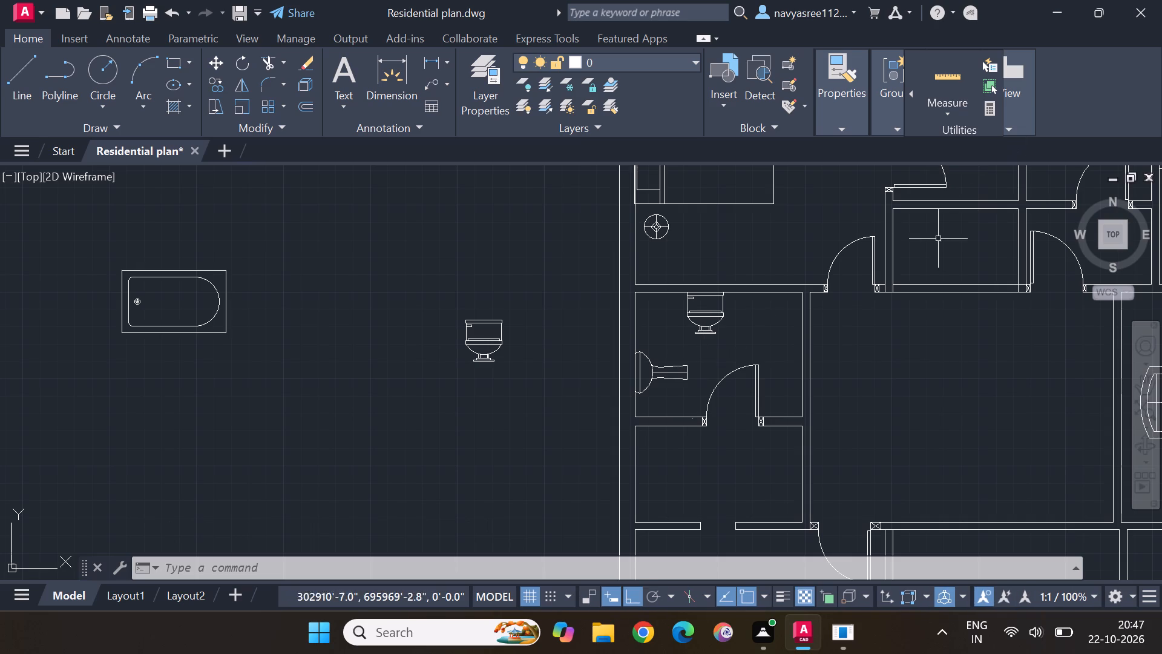
middle_drag(821, 222, 668, 506)
scroll(828, 322, up, 1)
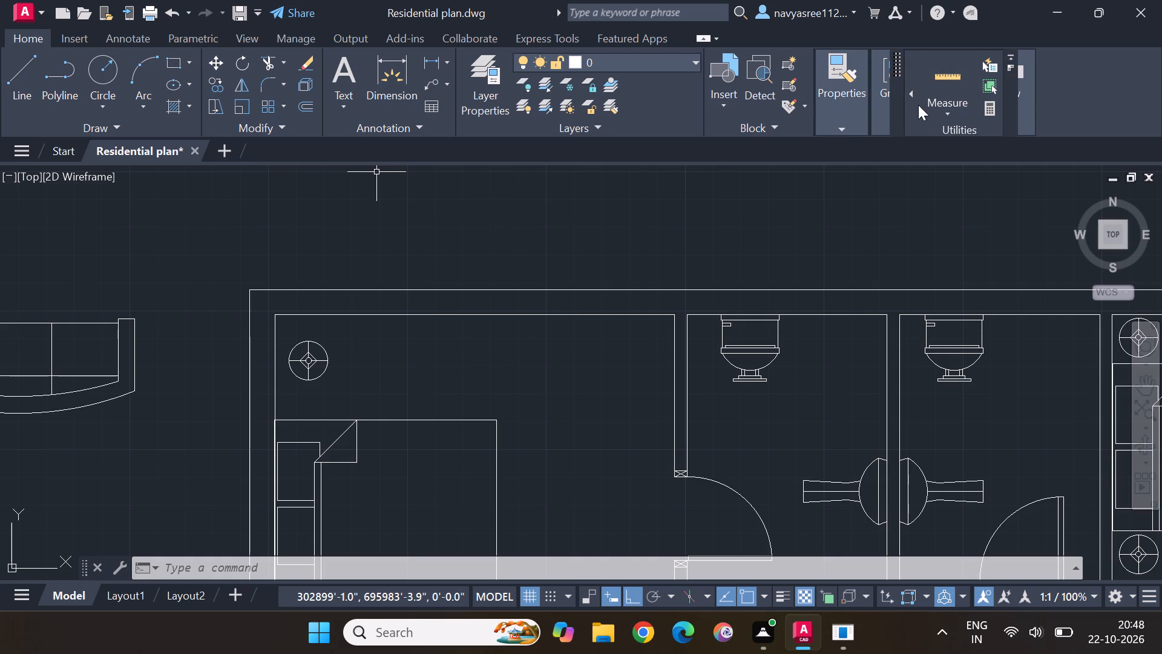
drag(910, 91, 1039, 77)
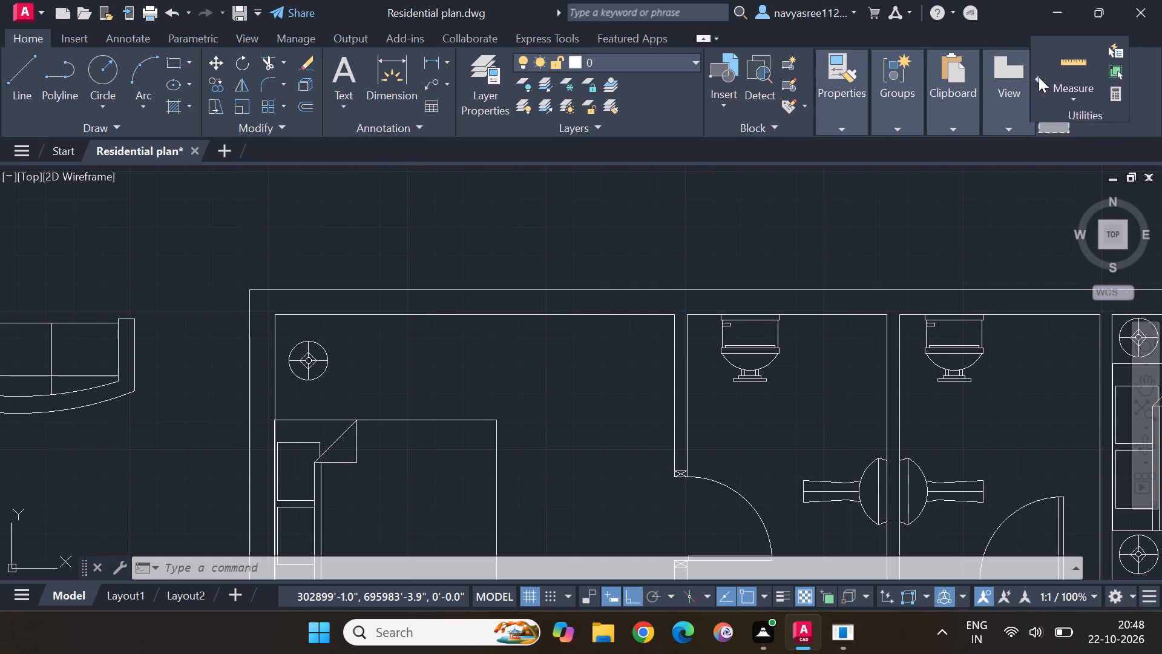
drag(1039, 77, 1054, 86)
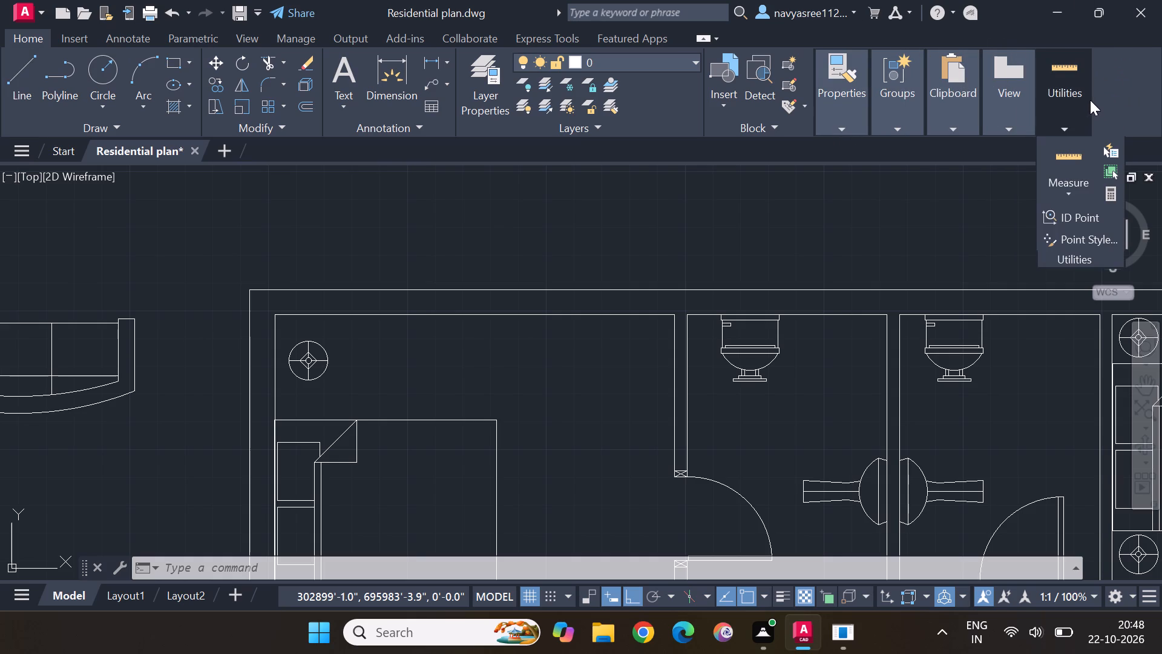
drag(1091, 99, 1083, 121)
drag(1091, 108, 1097, 107)
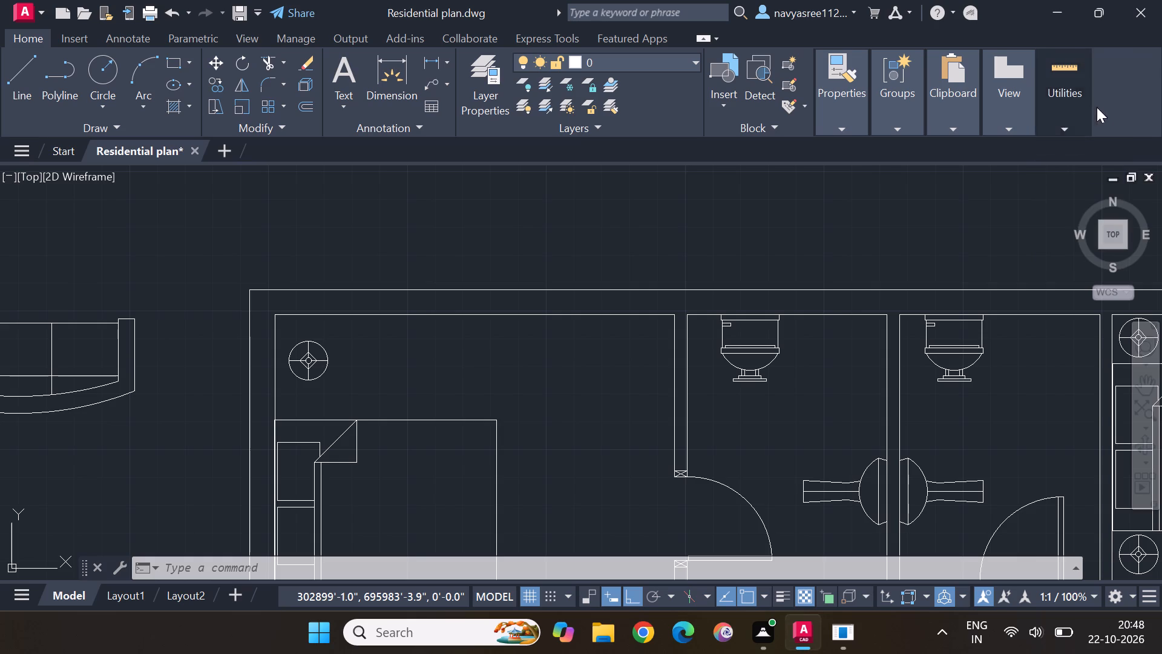
drag(1097, 107, 1129, 99)
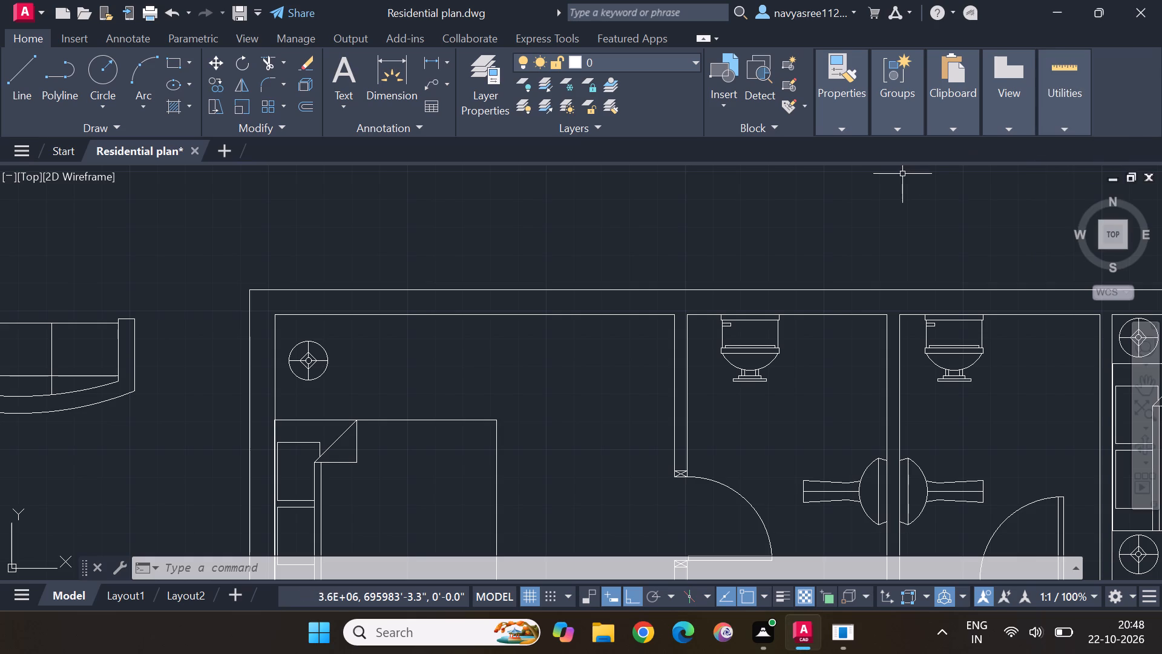
Load the ACAD_ISO03W100 (ISO dash space) linetype from acadiso.lin into the drawing.
click(844, 121)
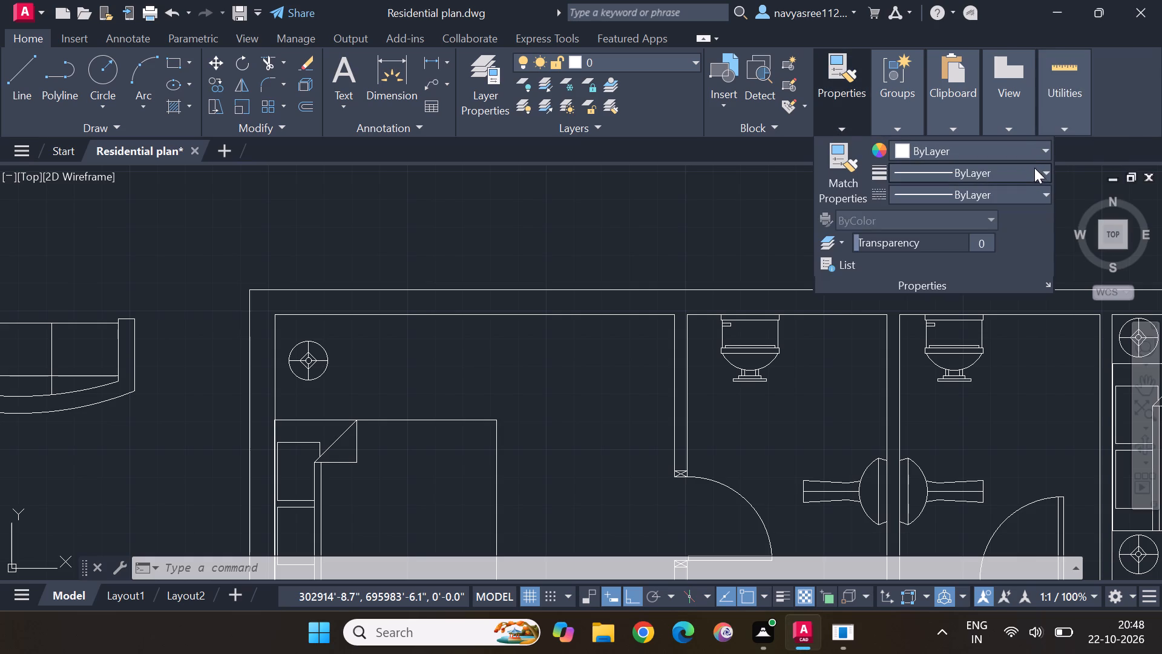
click(1046, 190)
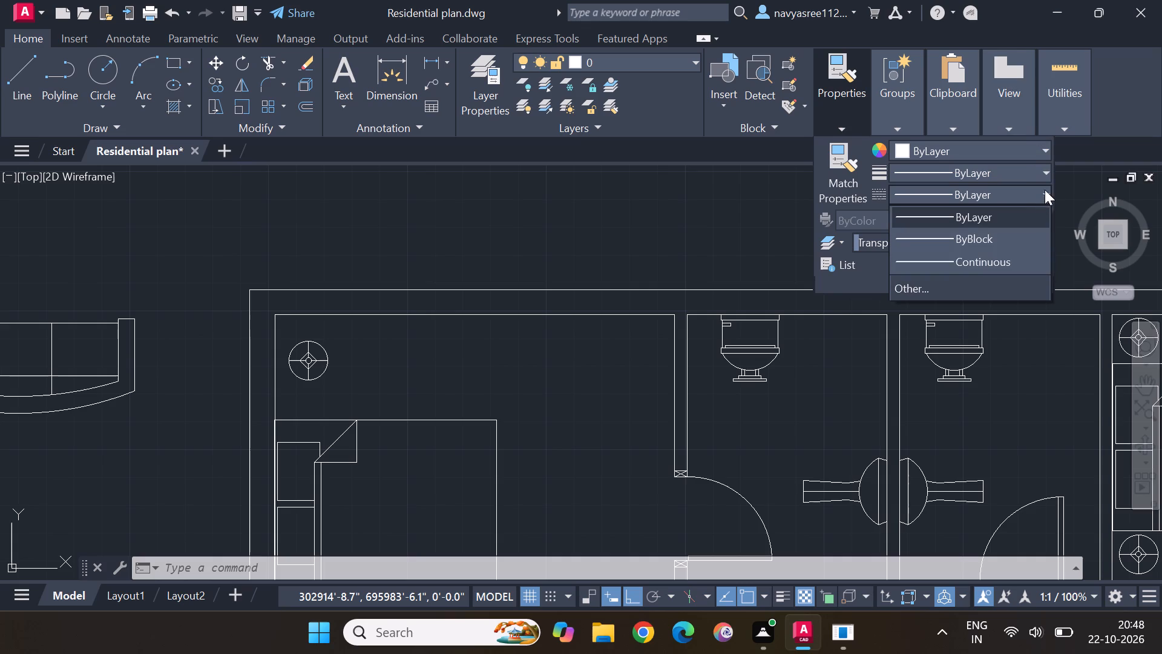
click(1047, 148)
click(1047, 148)
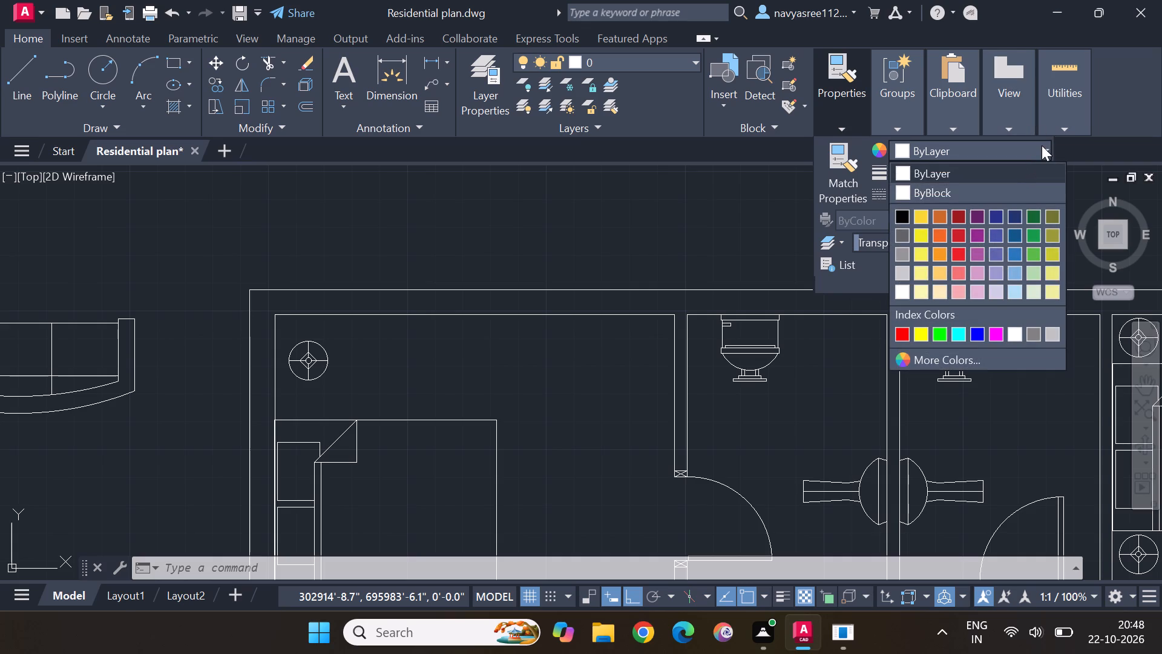
click(1042, 145)
click(1045, 174)
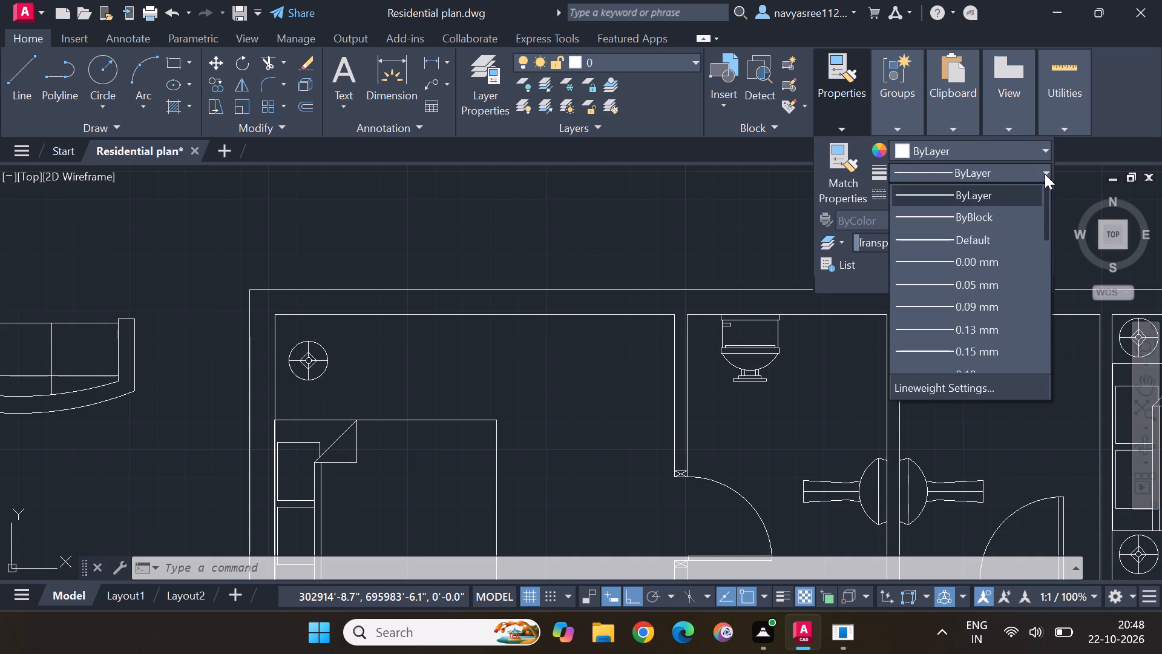
click(1043, 168)
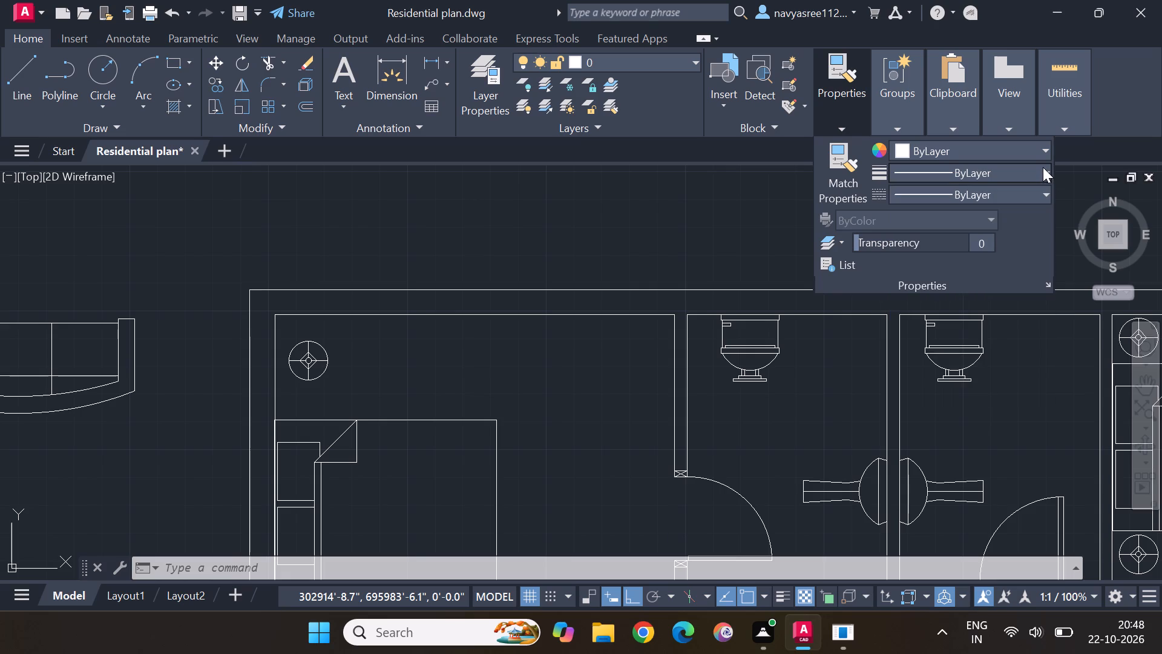
click(1039, 194)
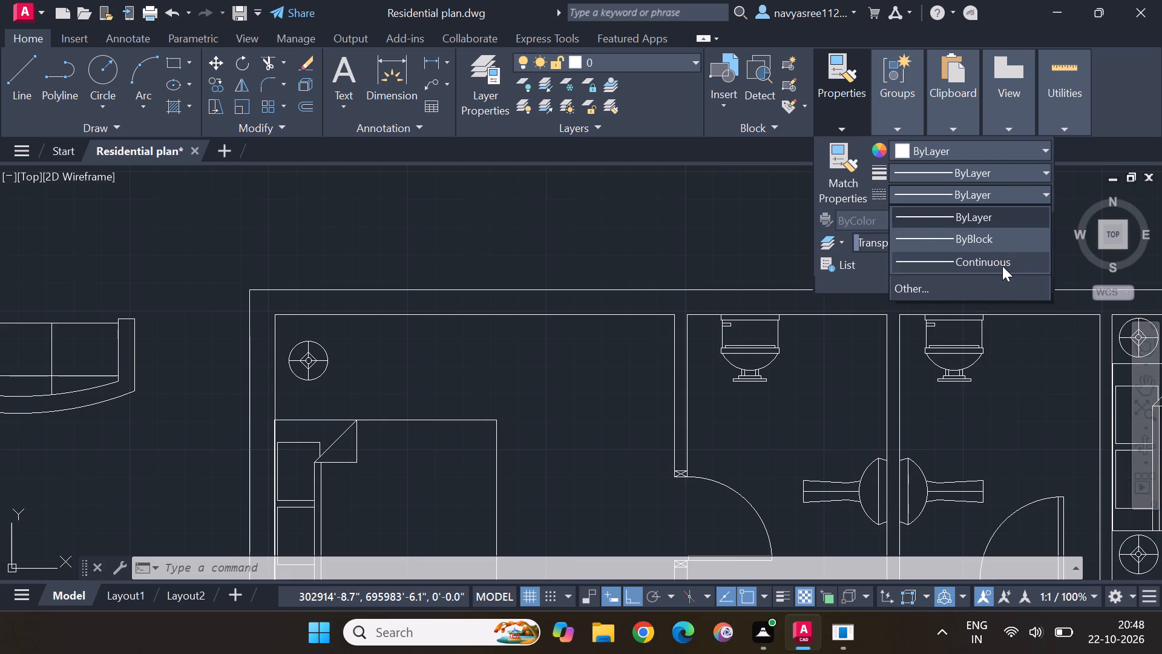
click(996, 277)
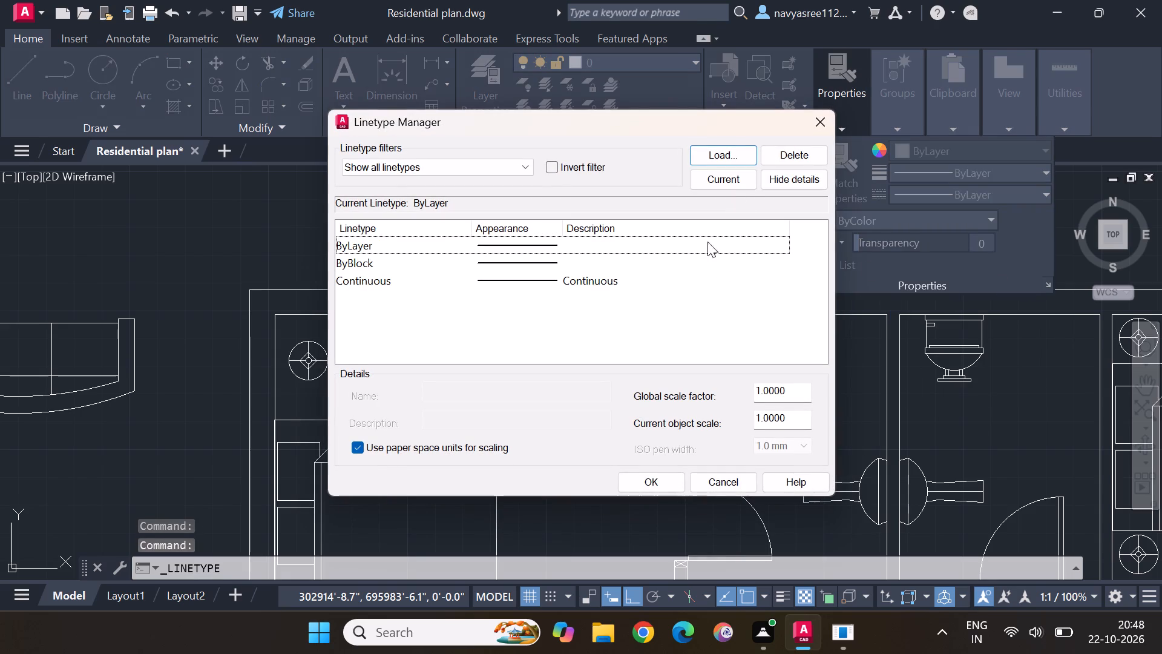
click(735, 154)
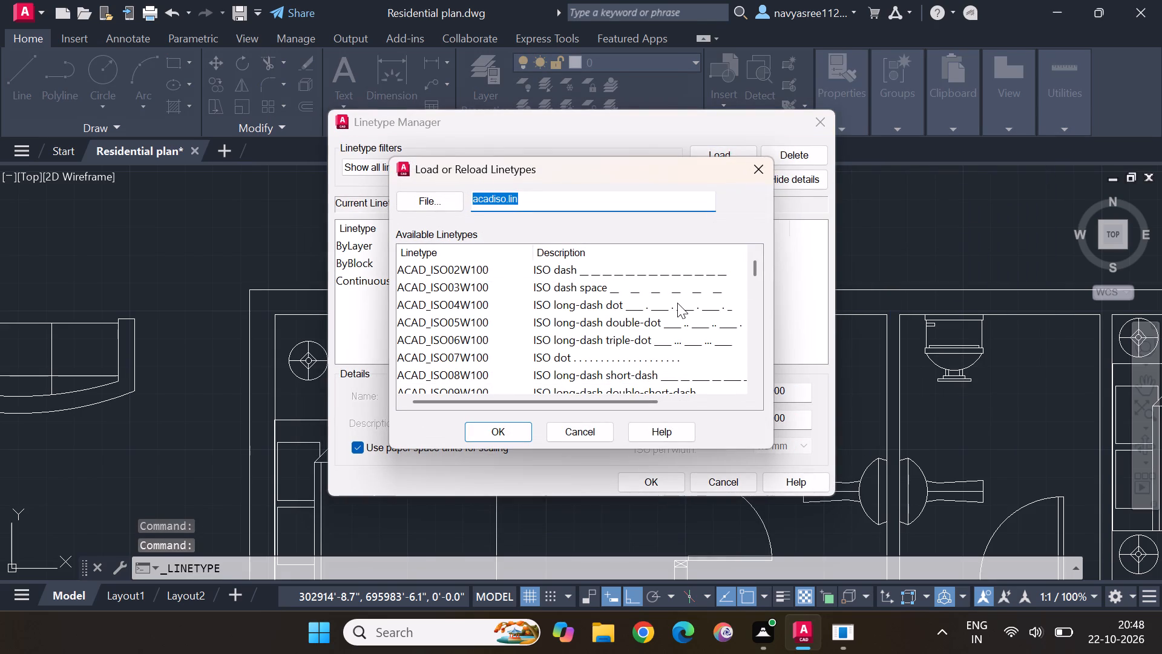
click(651, 291)
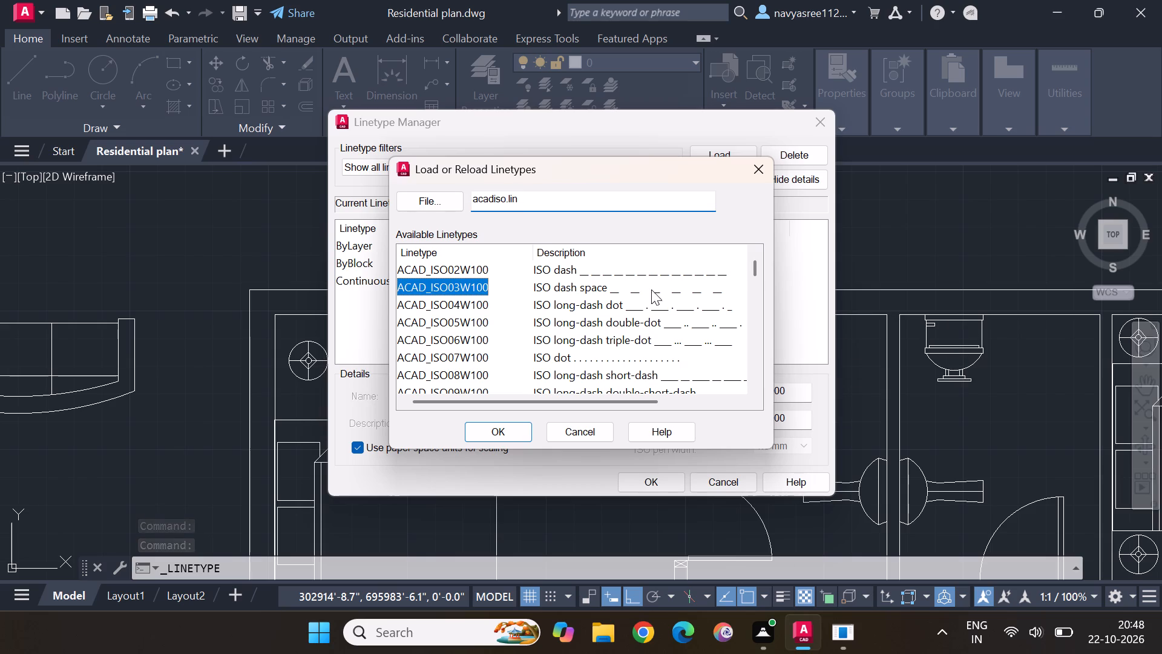
click(510, 433)
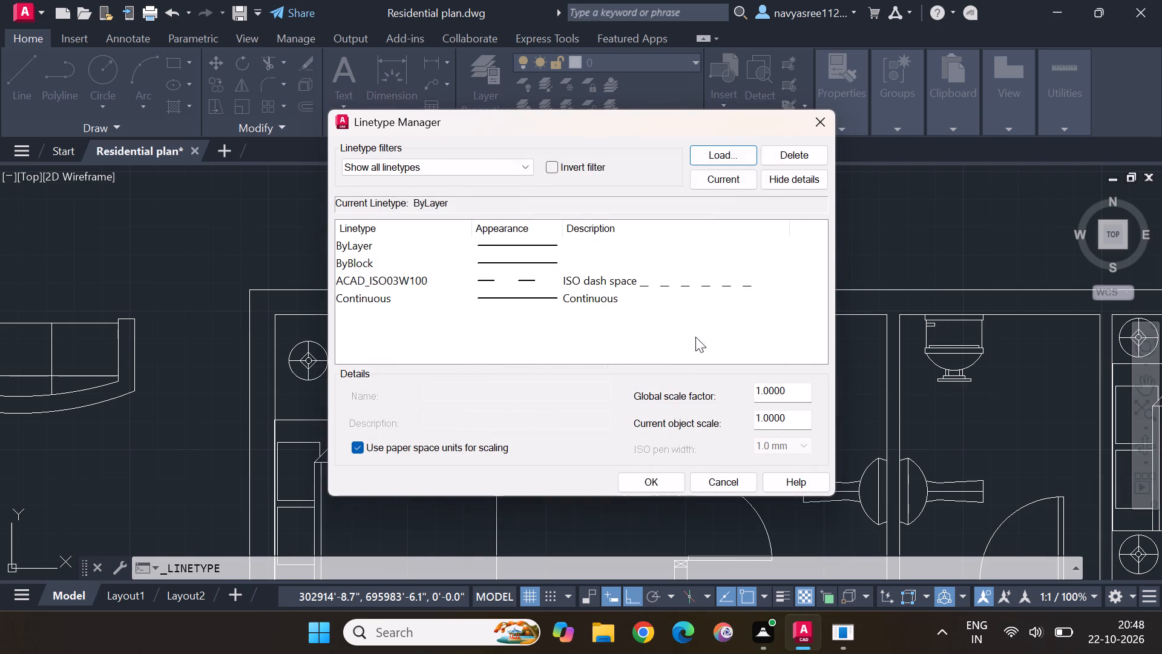
click(646, 486)
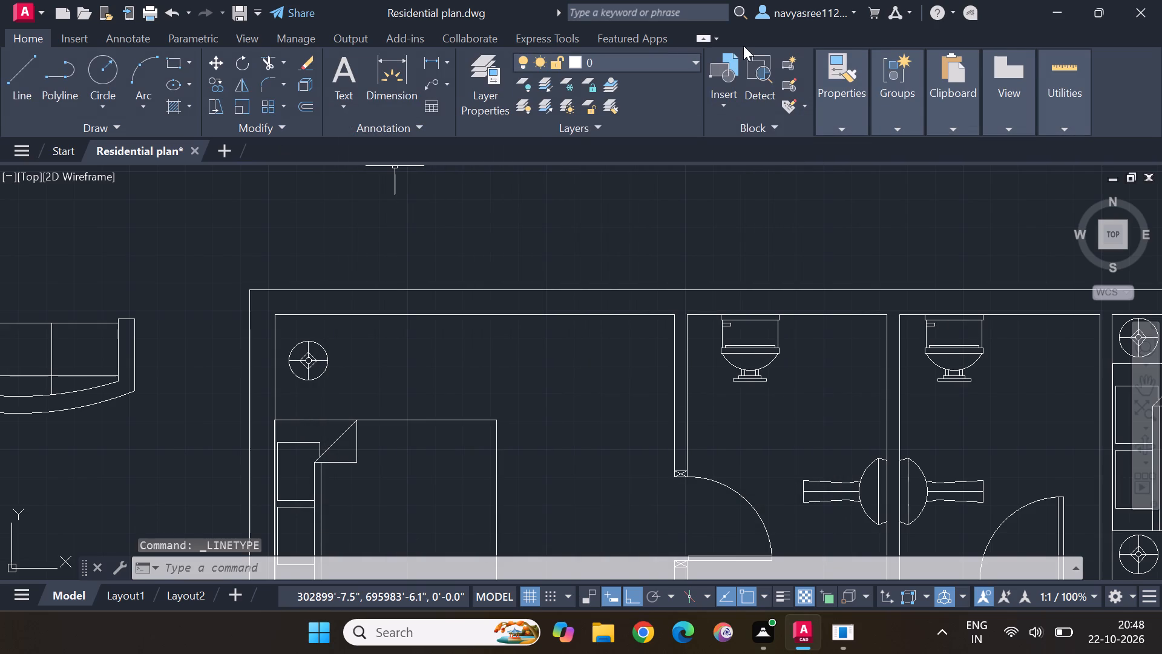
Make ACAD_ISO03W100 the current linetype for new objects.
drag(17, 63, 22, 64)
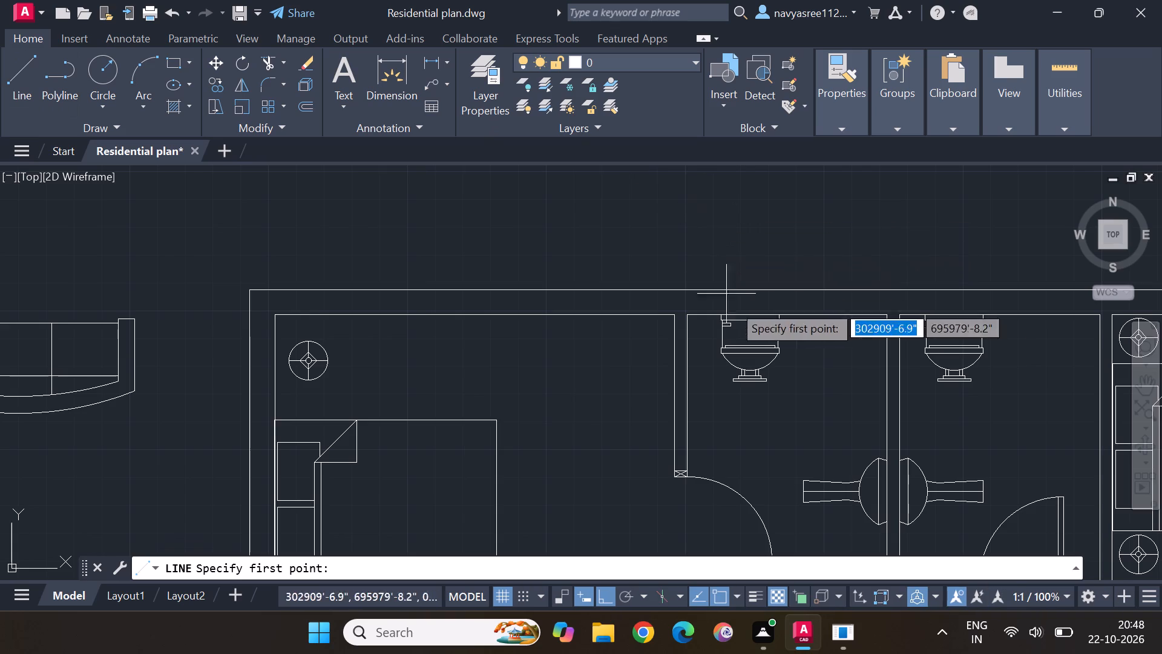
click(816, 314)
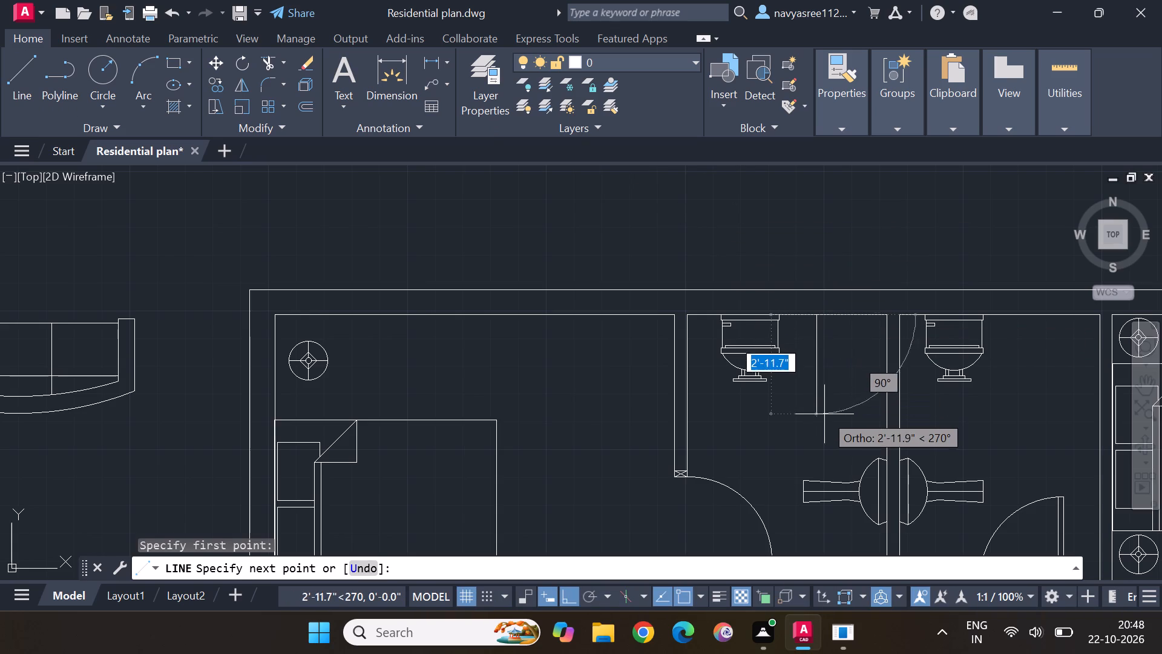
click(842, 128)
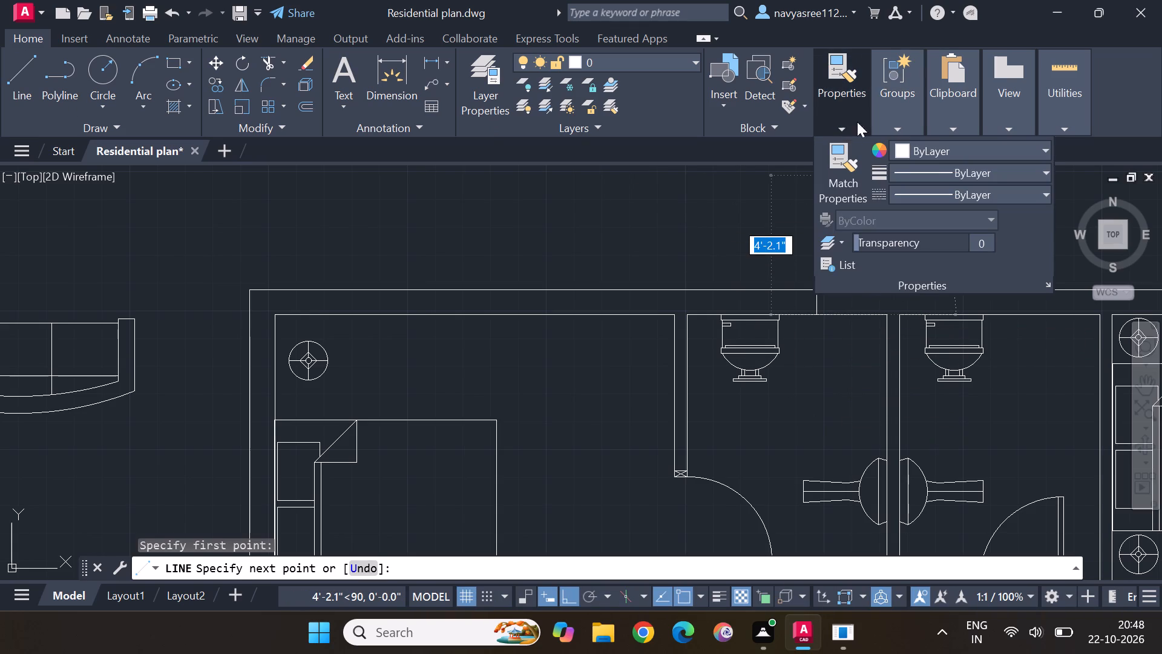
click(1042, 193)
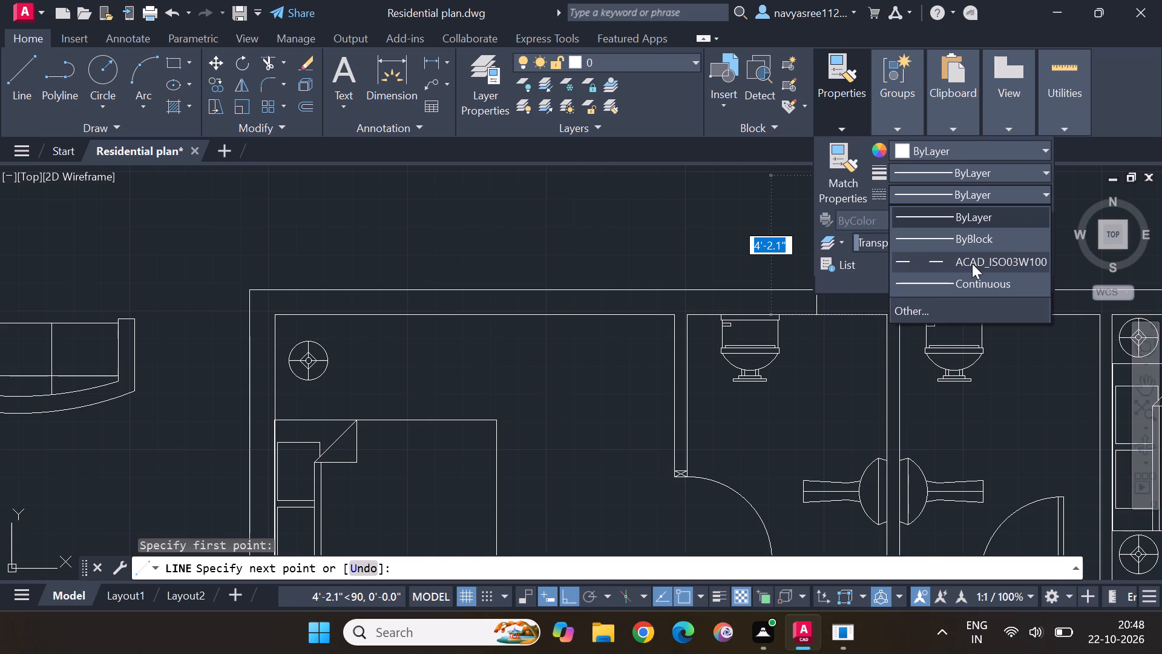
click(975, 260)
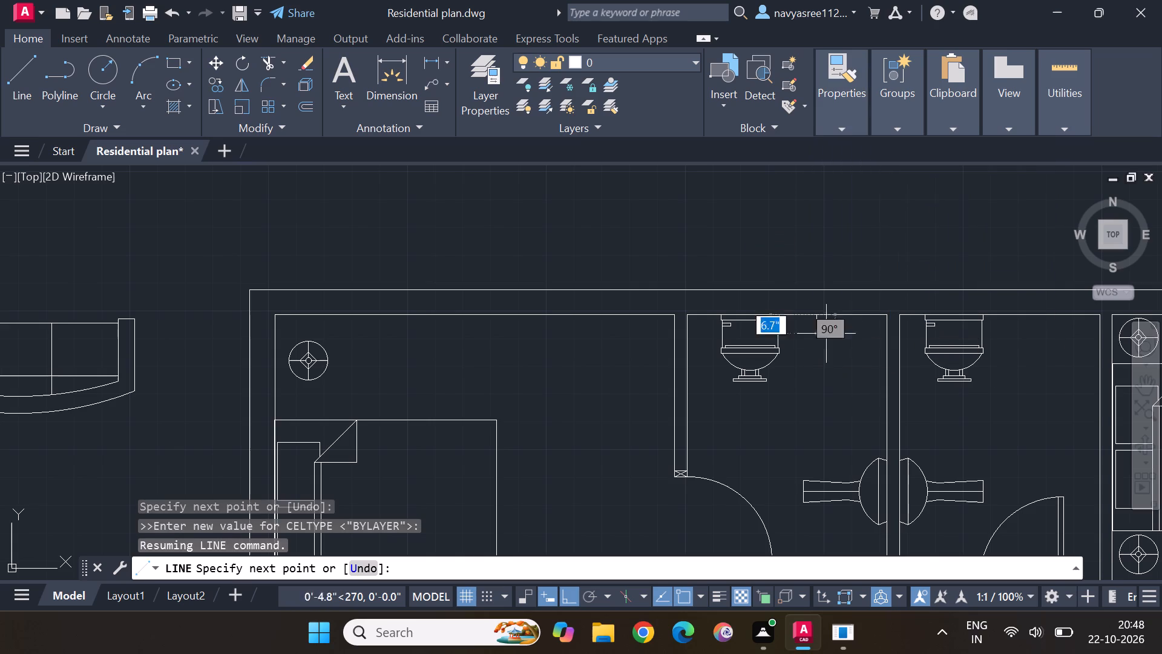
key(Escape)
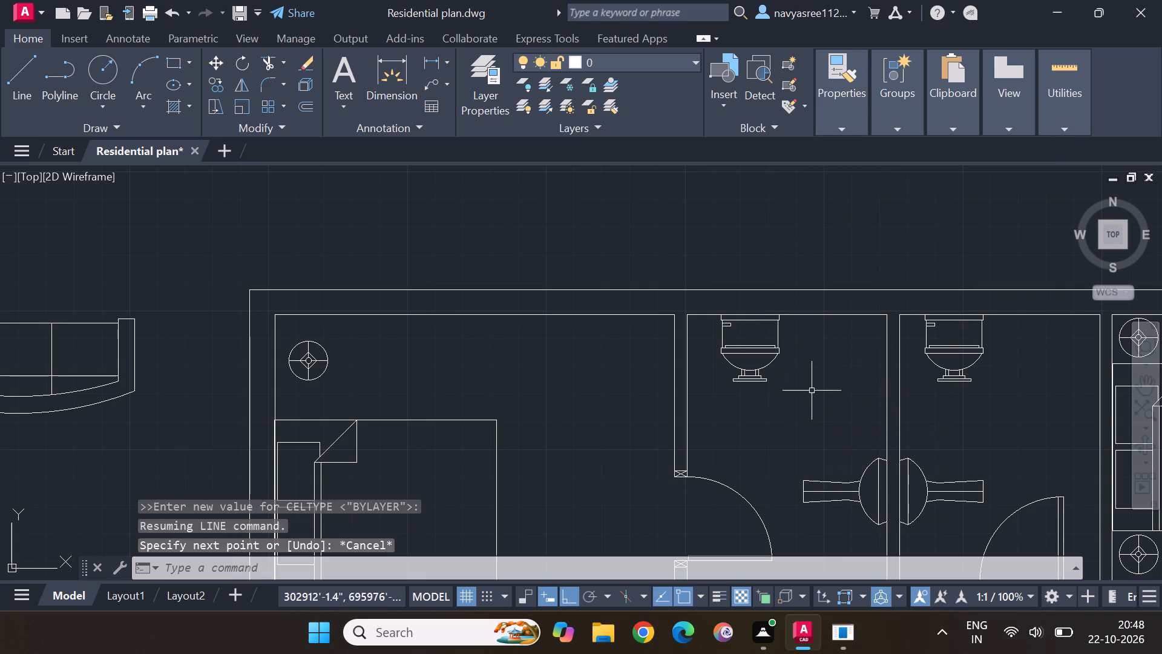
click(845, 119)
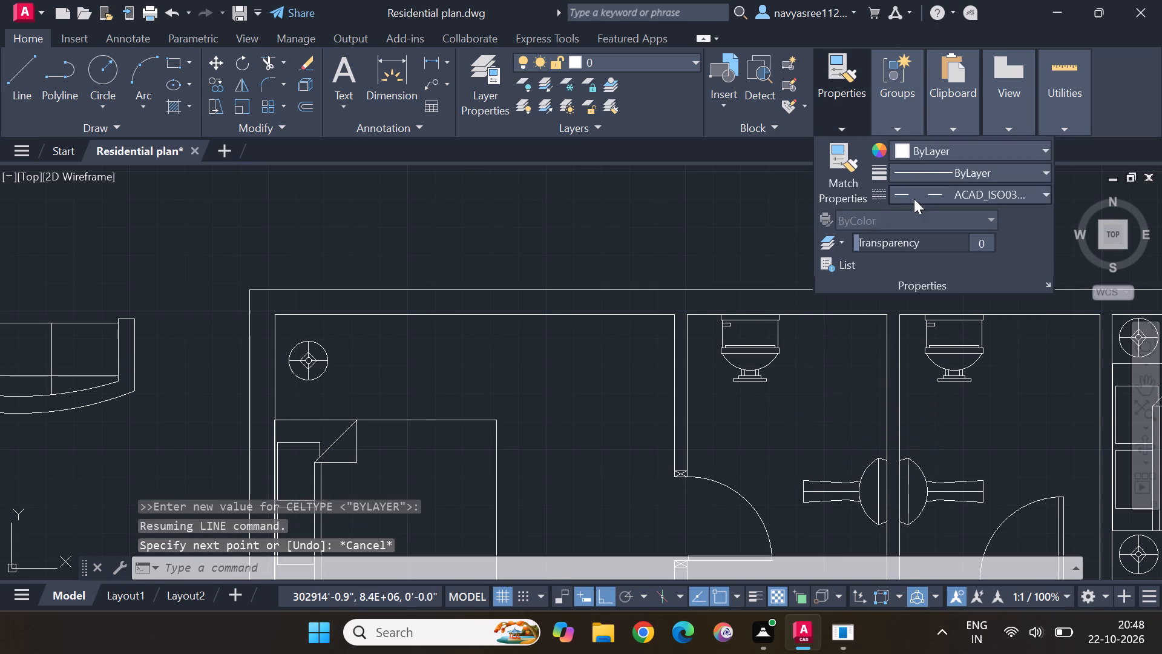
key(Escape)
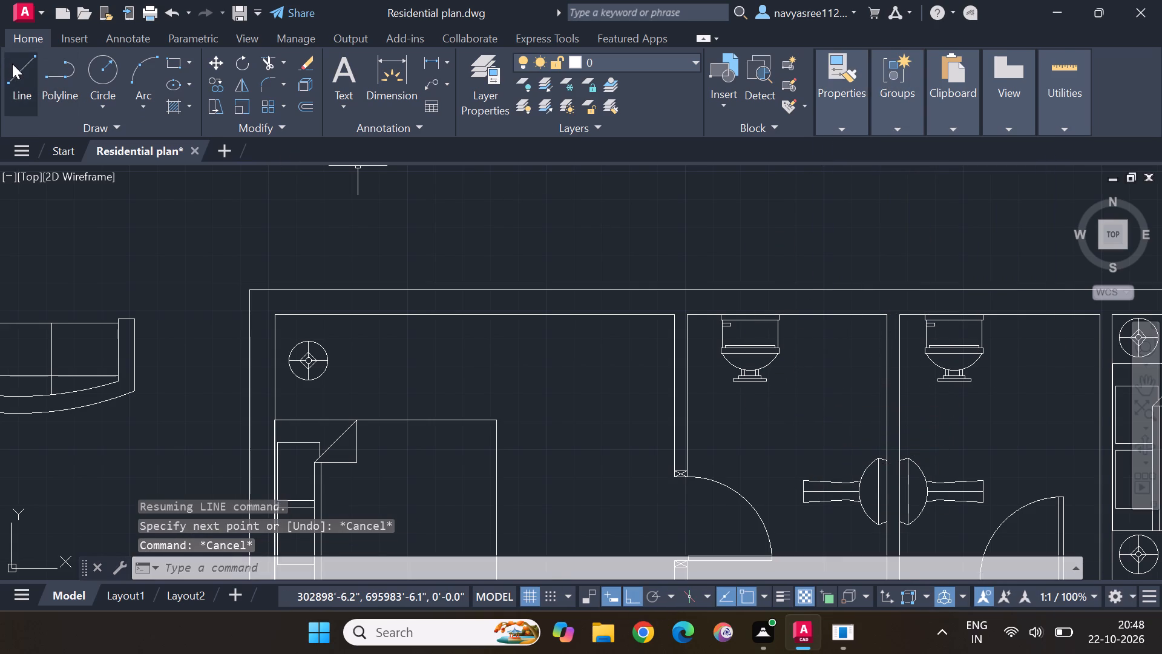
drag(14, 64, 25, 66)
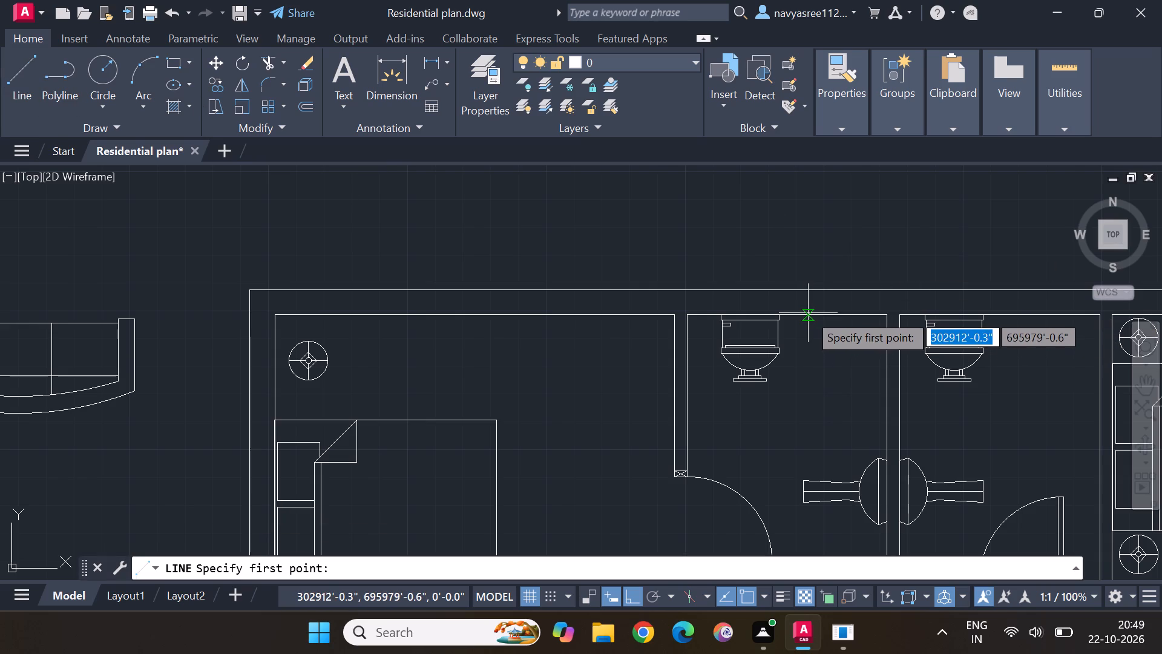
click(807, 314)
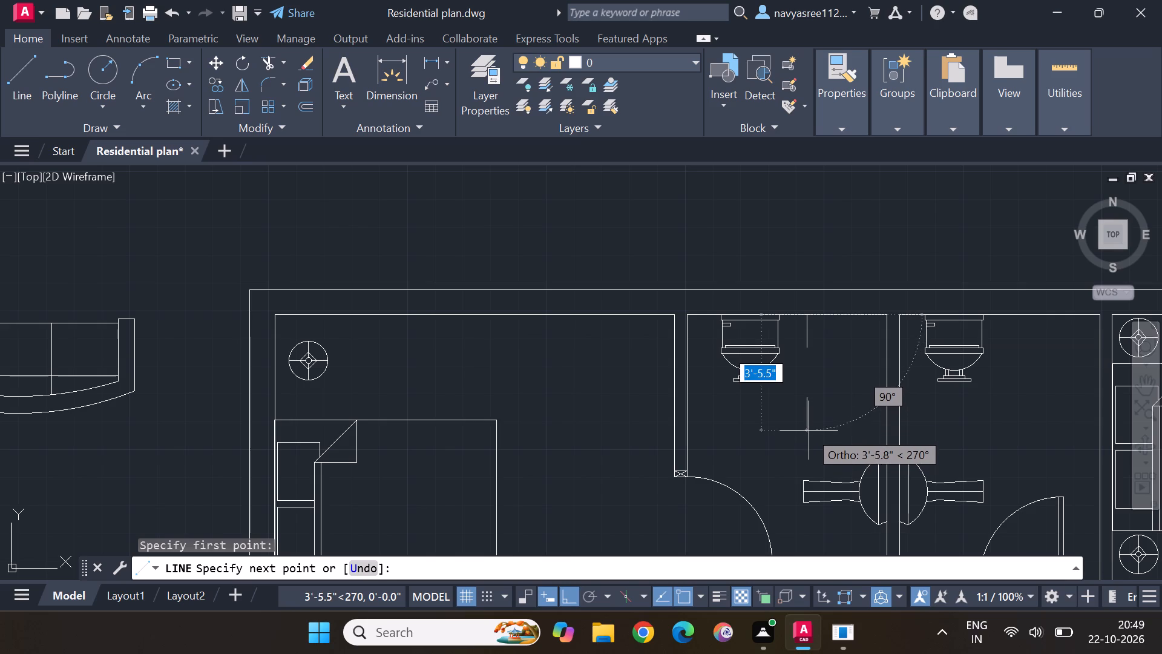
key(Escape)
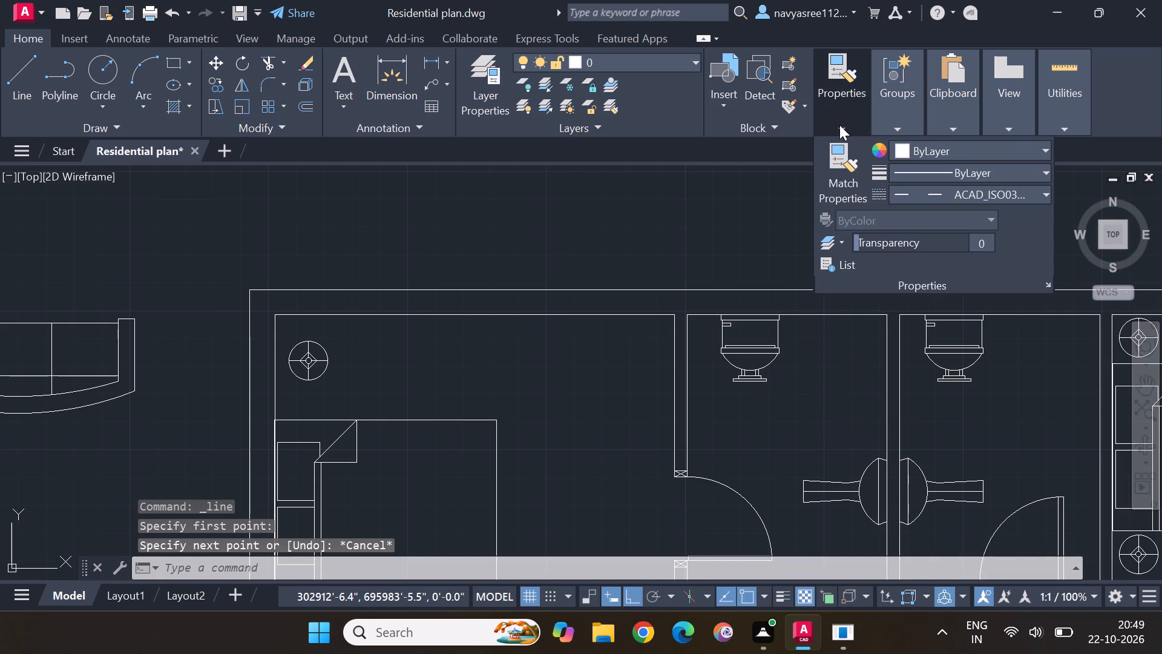
Load the ACAD_ISO02W100 (ISO dash) linetype from acadiso.lin into the drawing.
click(1044, 185)
click(1045, 187)
click(993, 300)
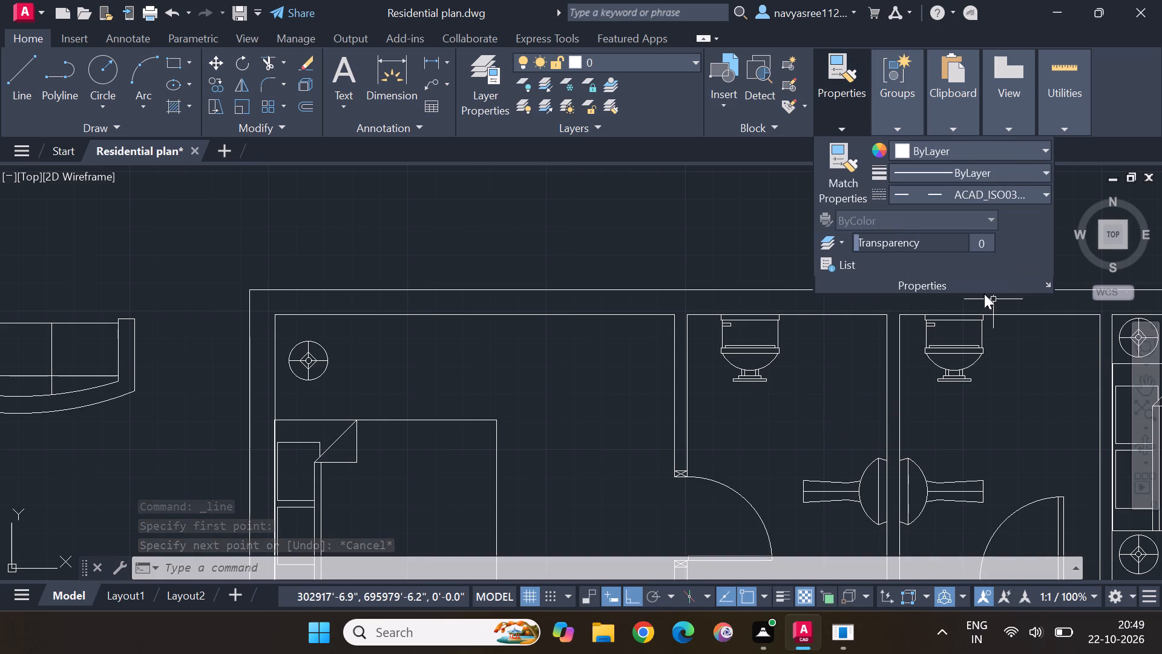
click(1032, 190)
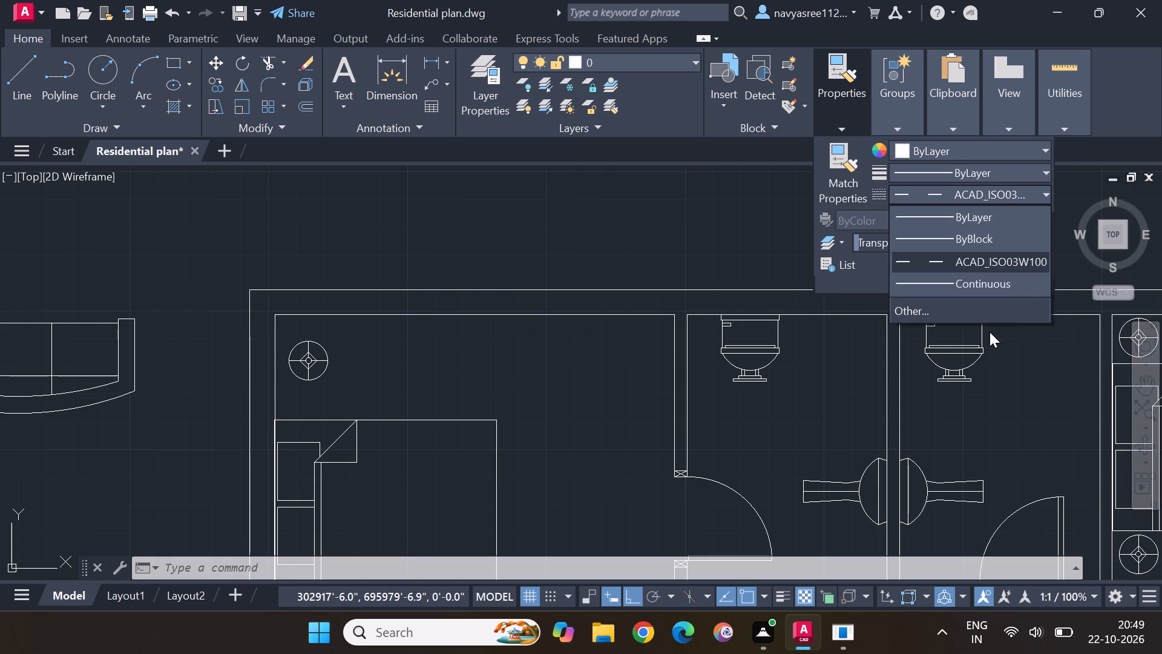
click(985, 317)
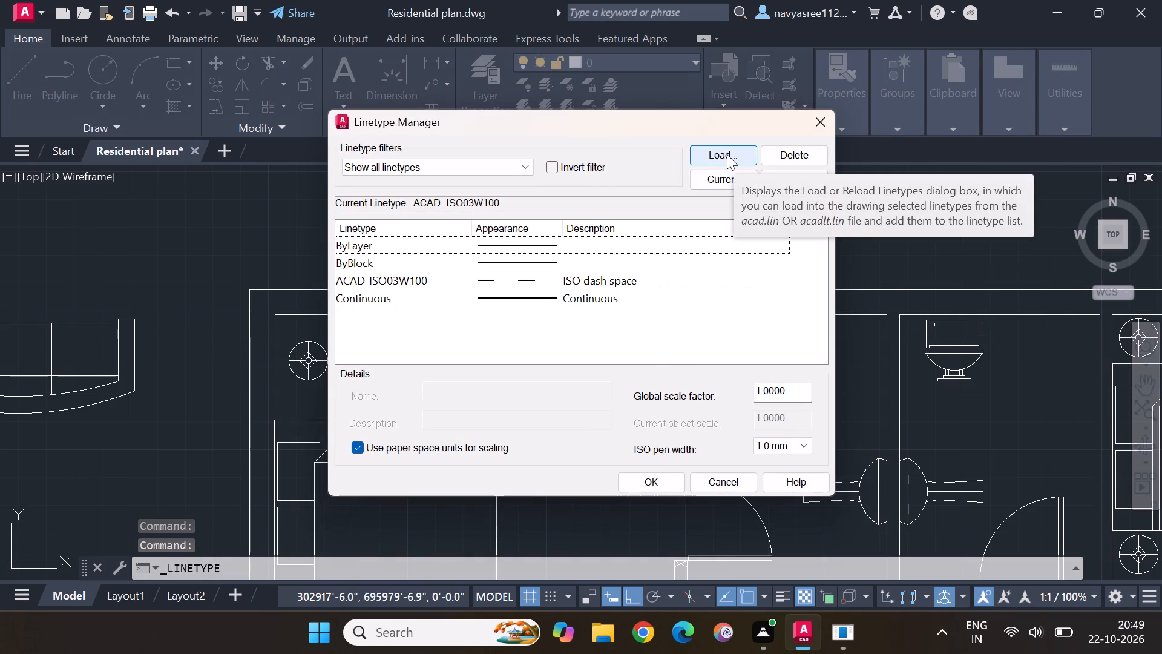
click(727, 154)
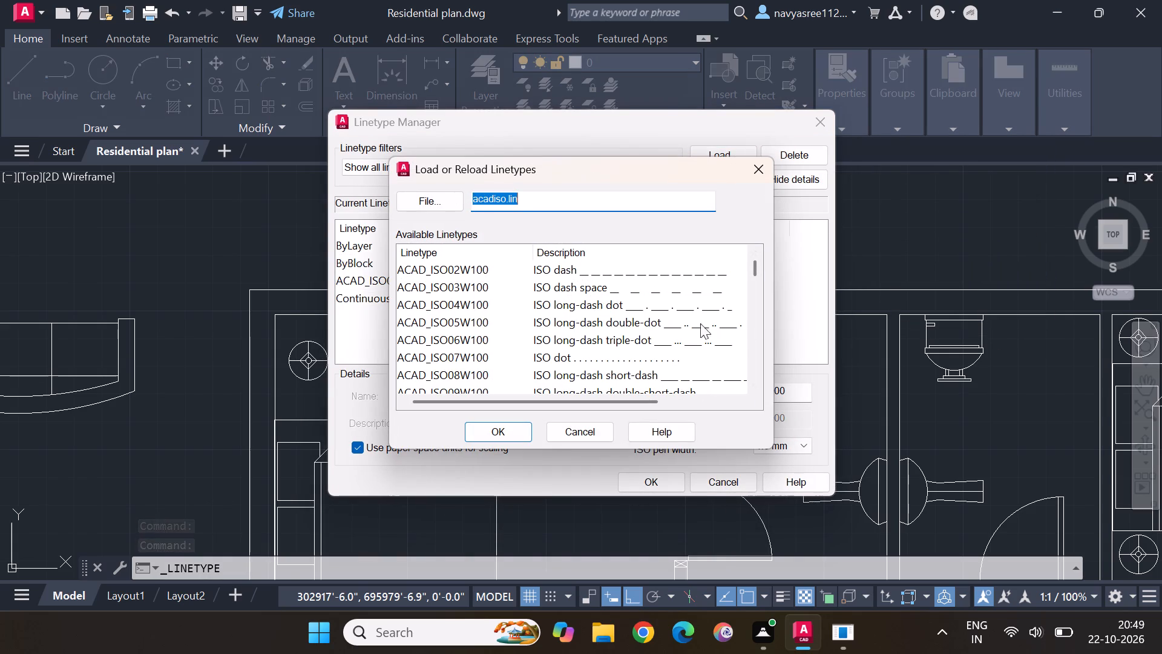
click(651, 272)
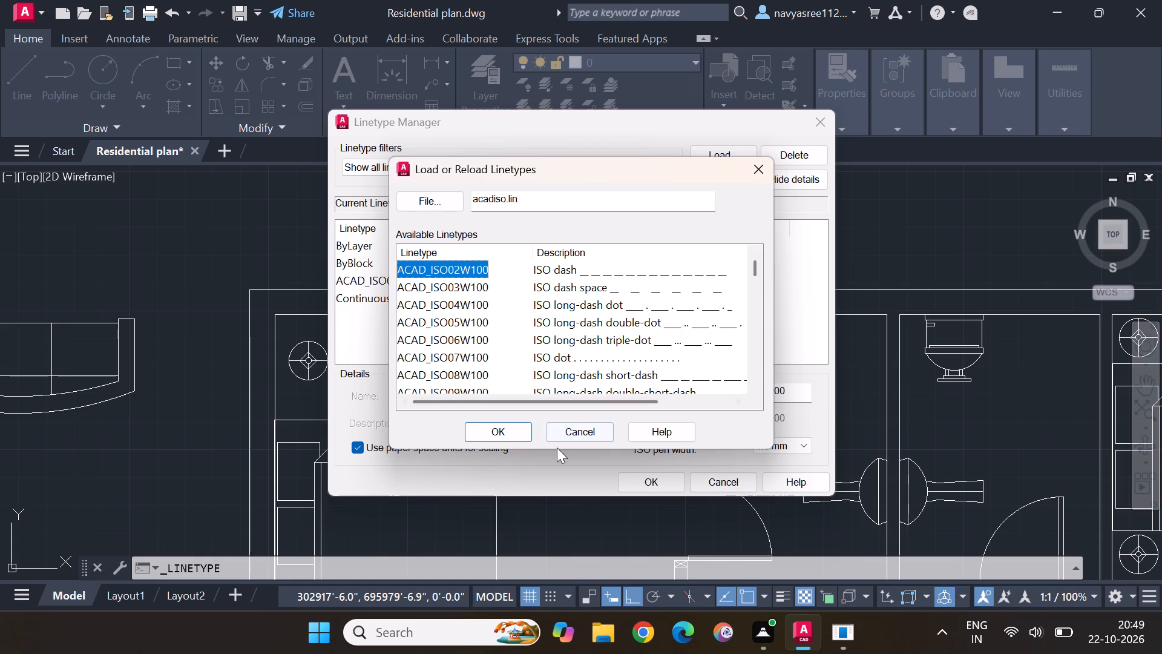
click(501, 430)
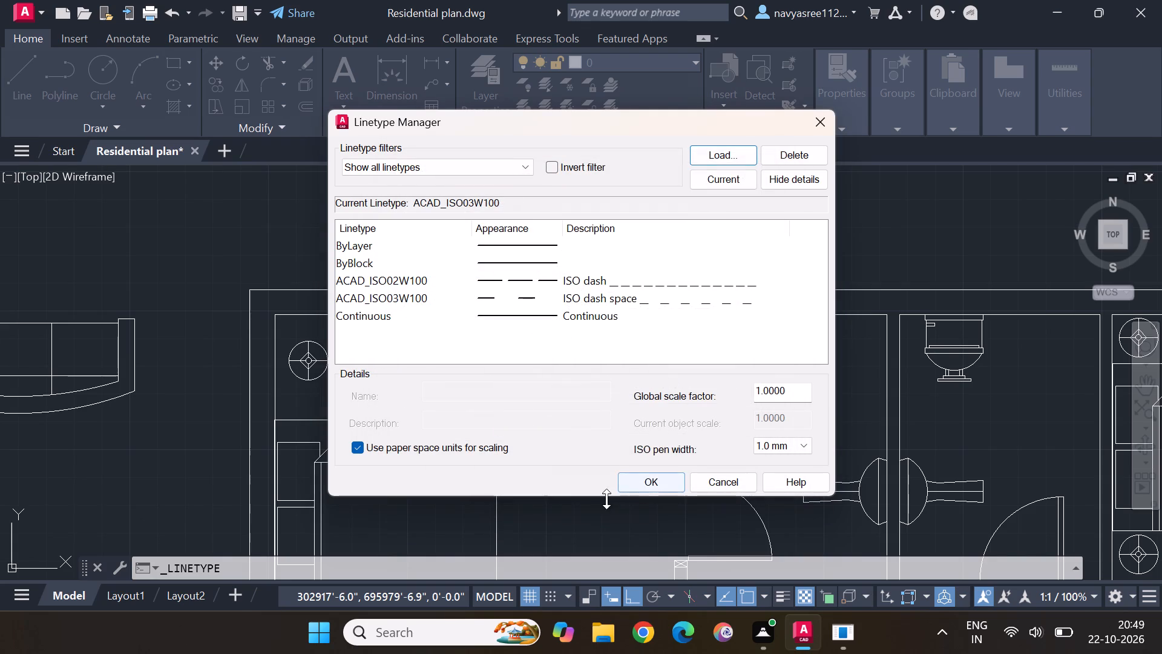
click(638, 477)
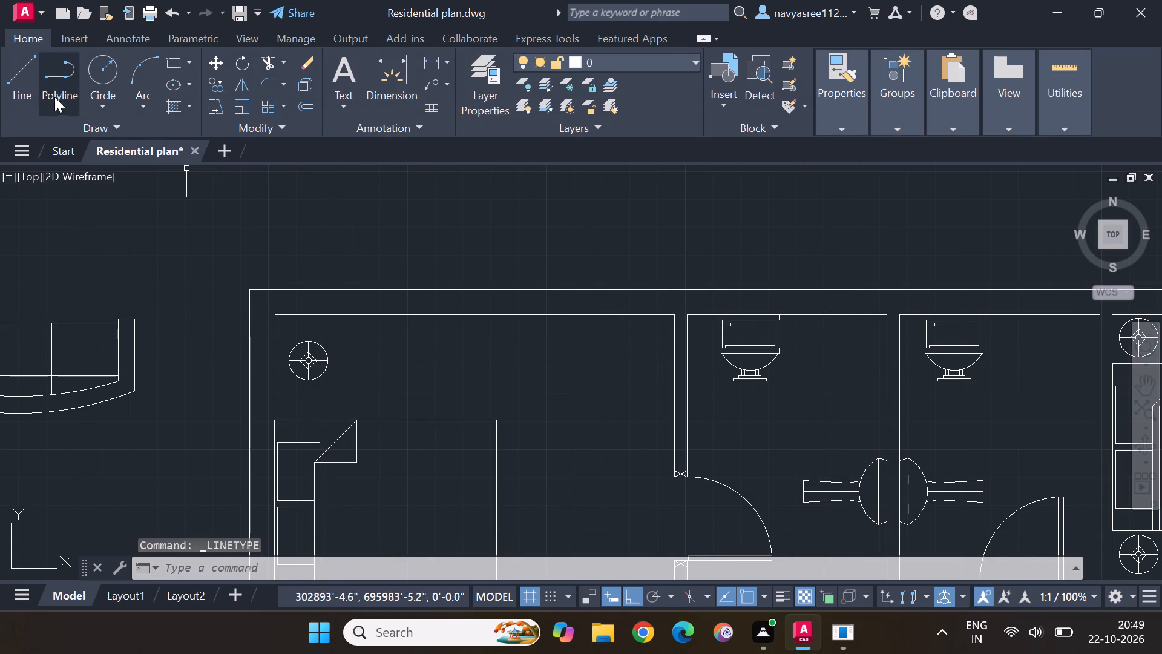
Make ACAD_ISO02W100 the current linetype for new objects.
click(848, 123)
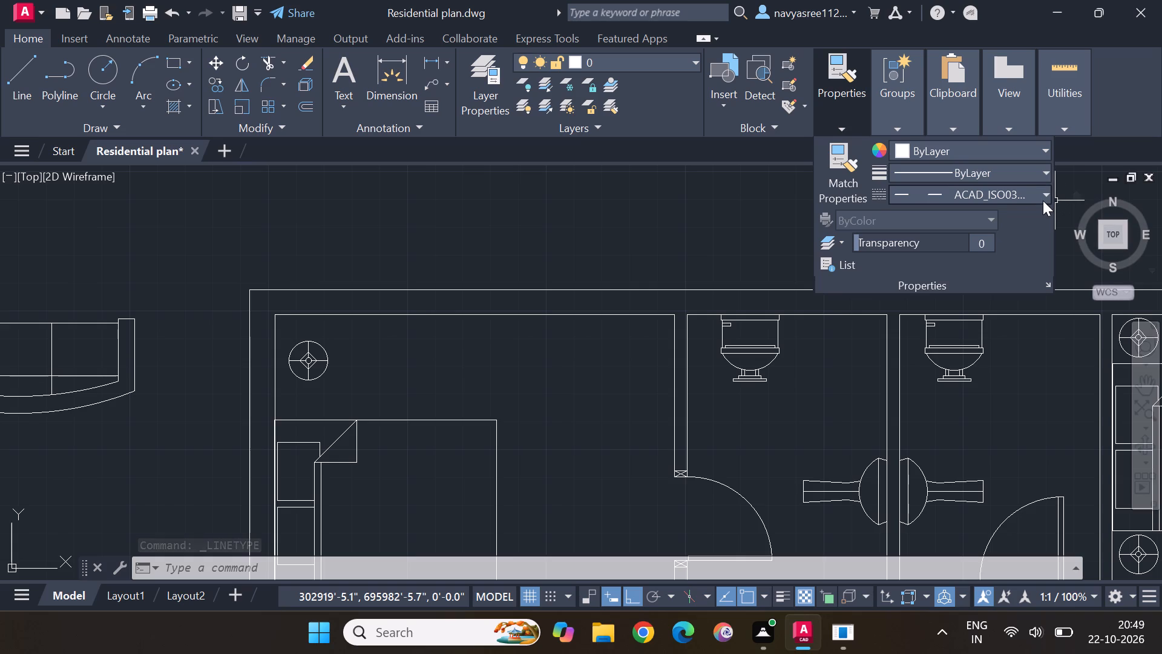
click(1042, 197)
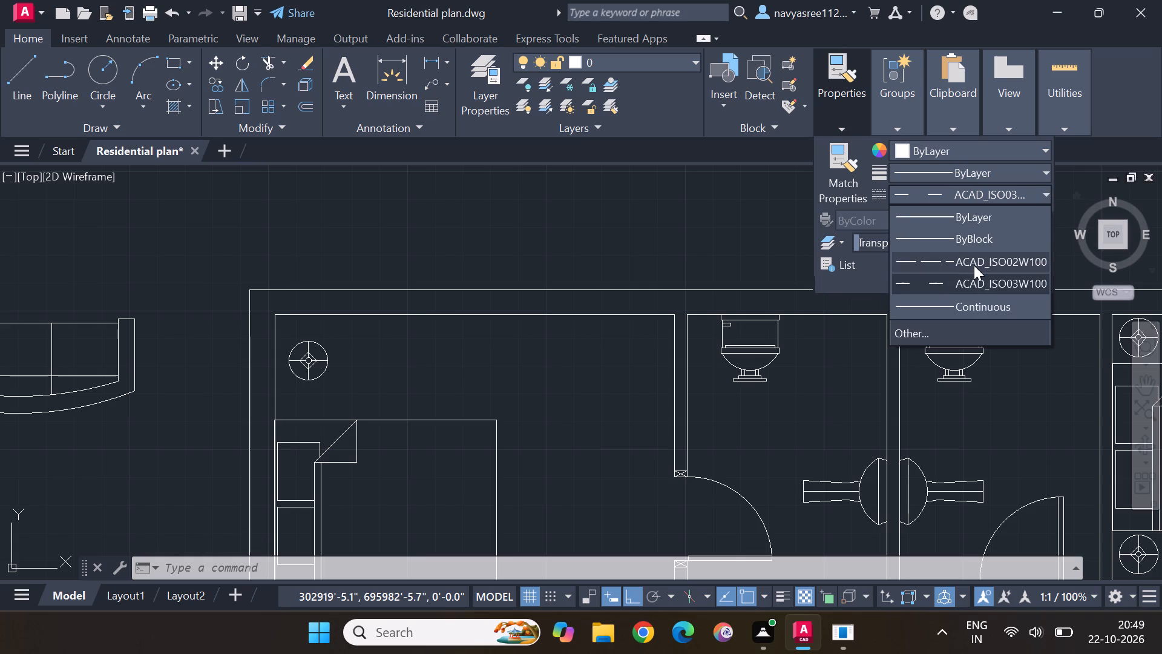
click(974, 265)
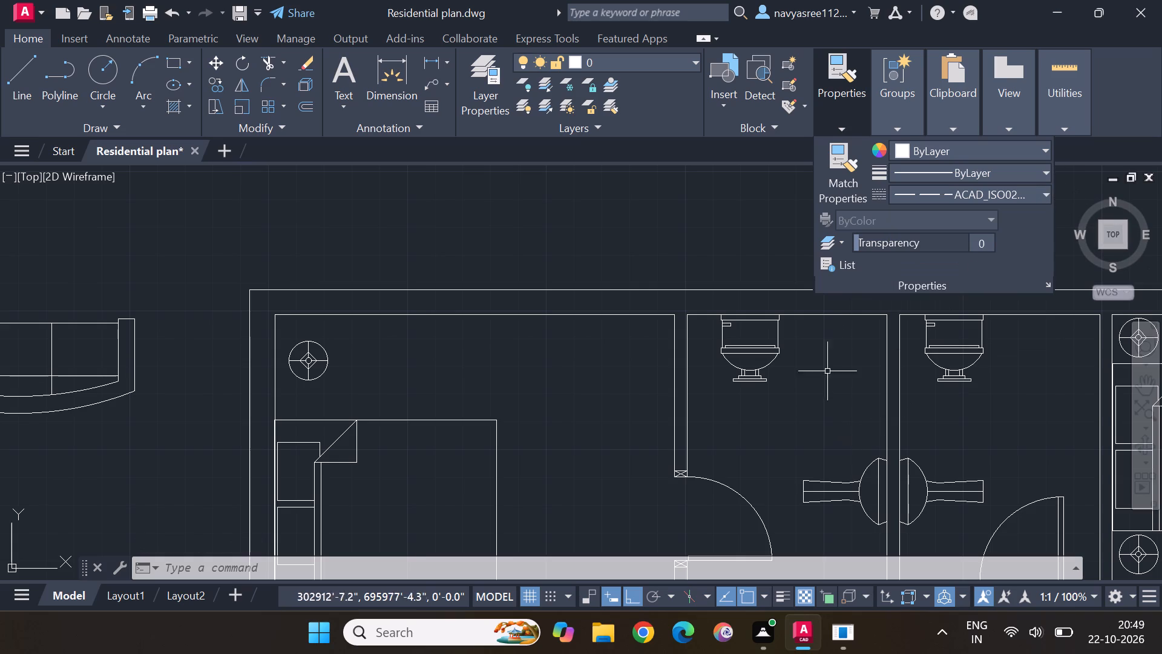
Draw a dashed line about 3'-1" south from the north wall, east of the toilet in the bathroom beside the northwest bedroom.
click(15, 64)
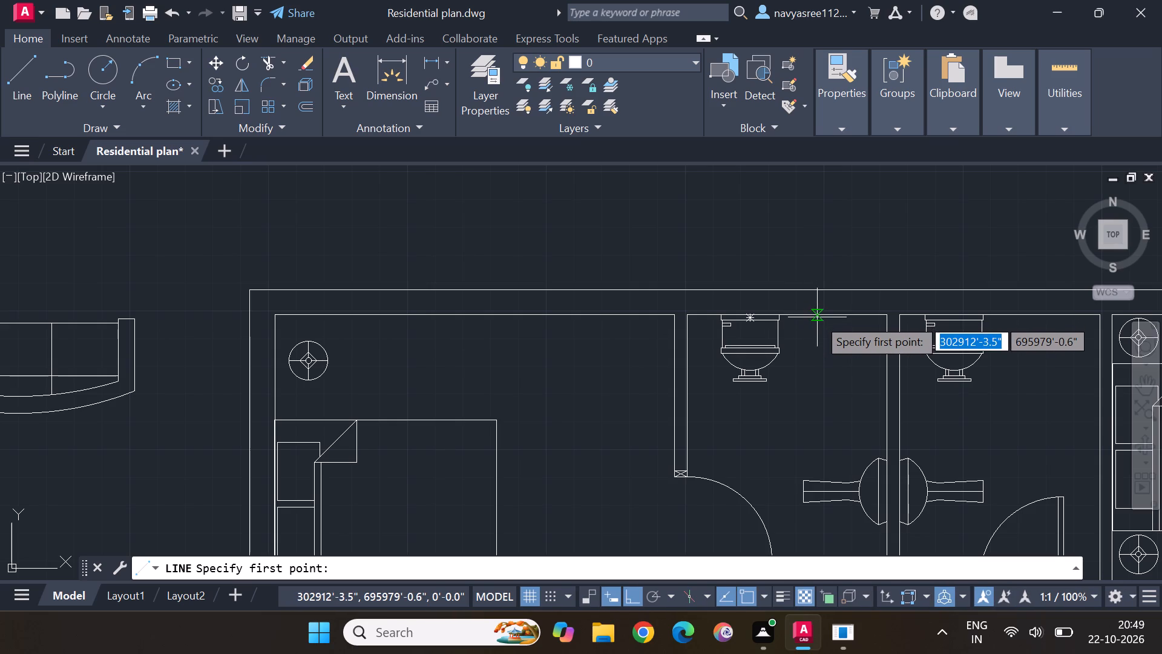
click(819, 314)
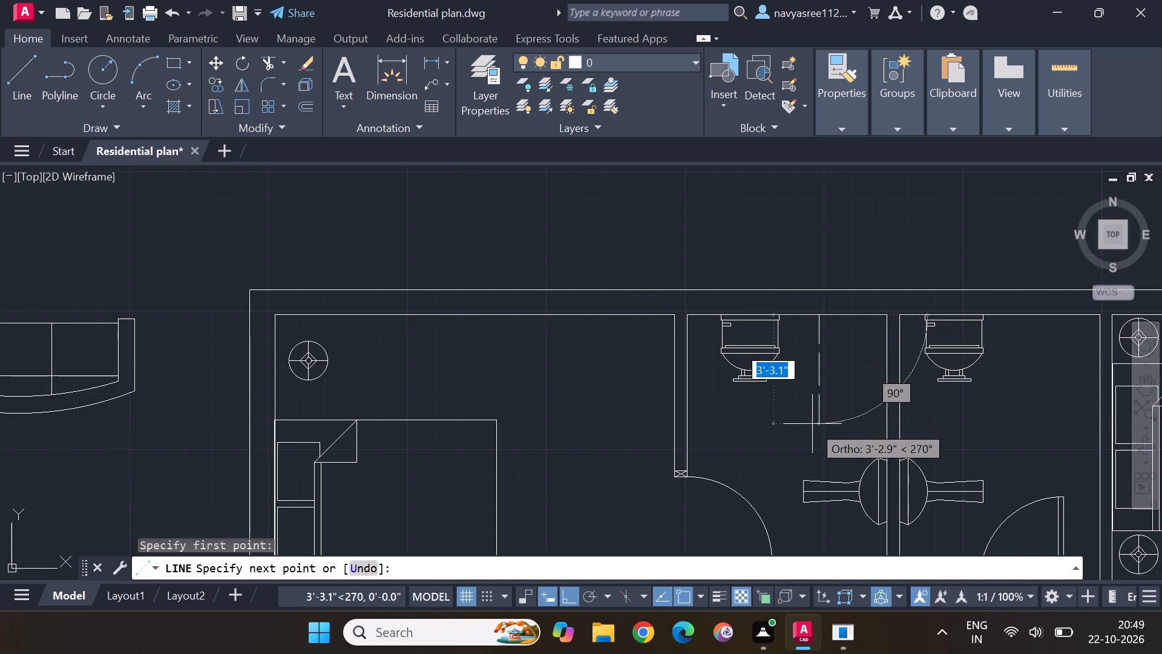
click(813, 418)
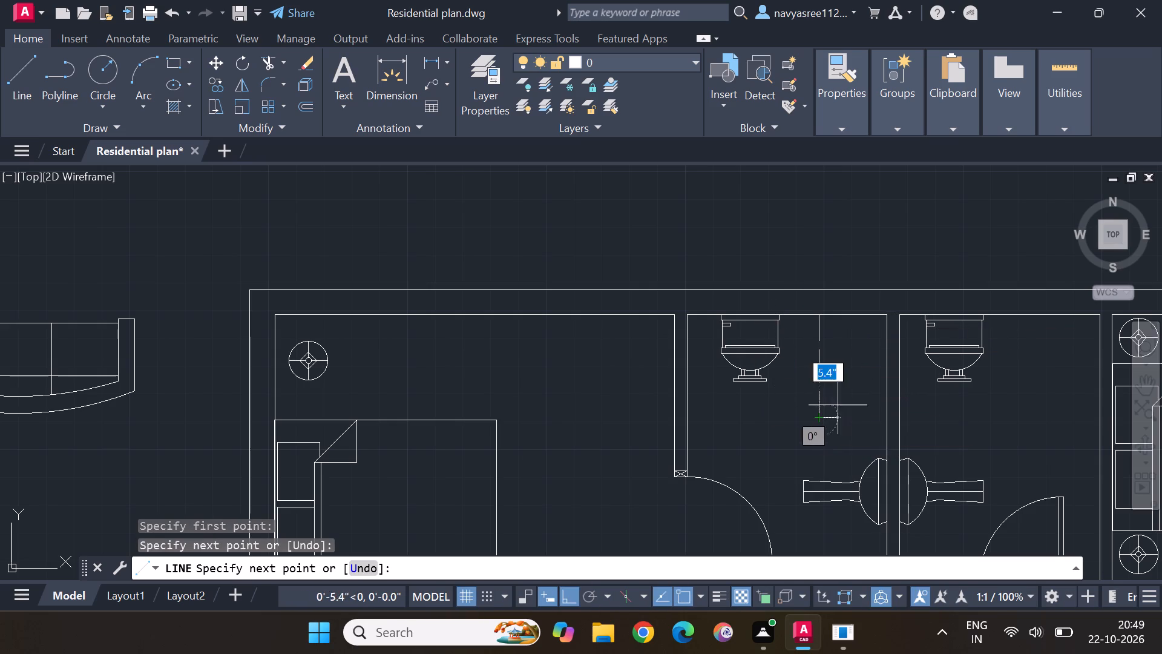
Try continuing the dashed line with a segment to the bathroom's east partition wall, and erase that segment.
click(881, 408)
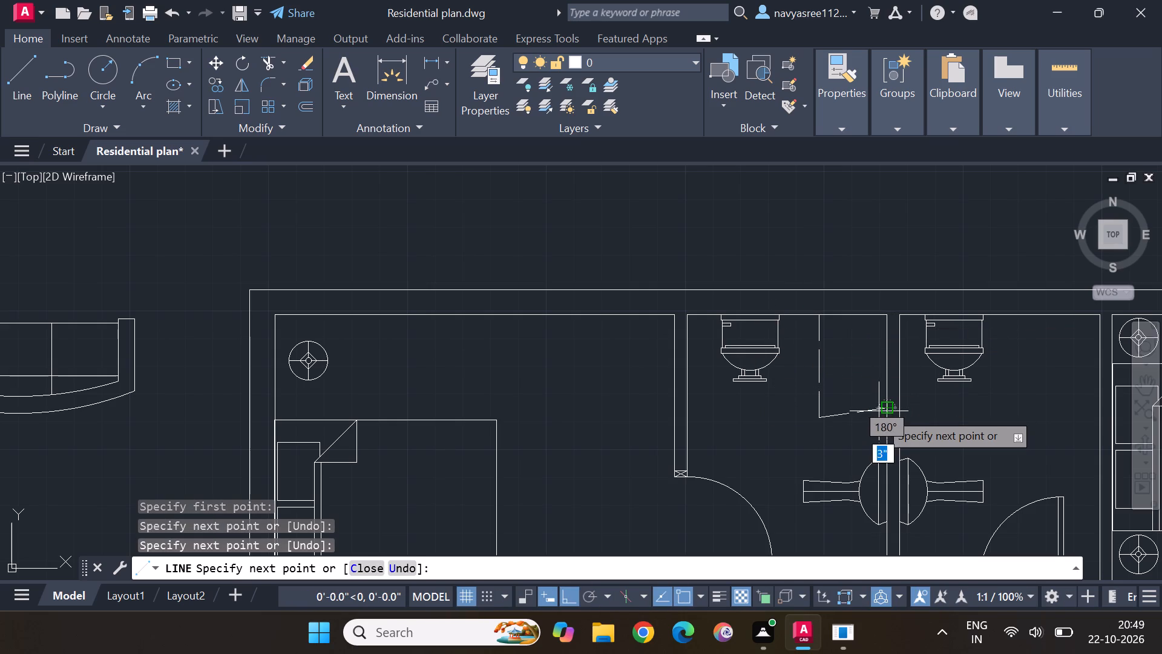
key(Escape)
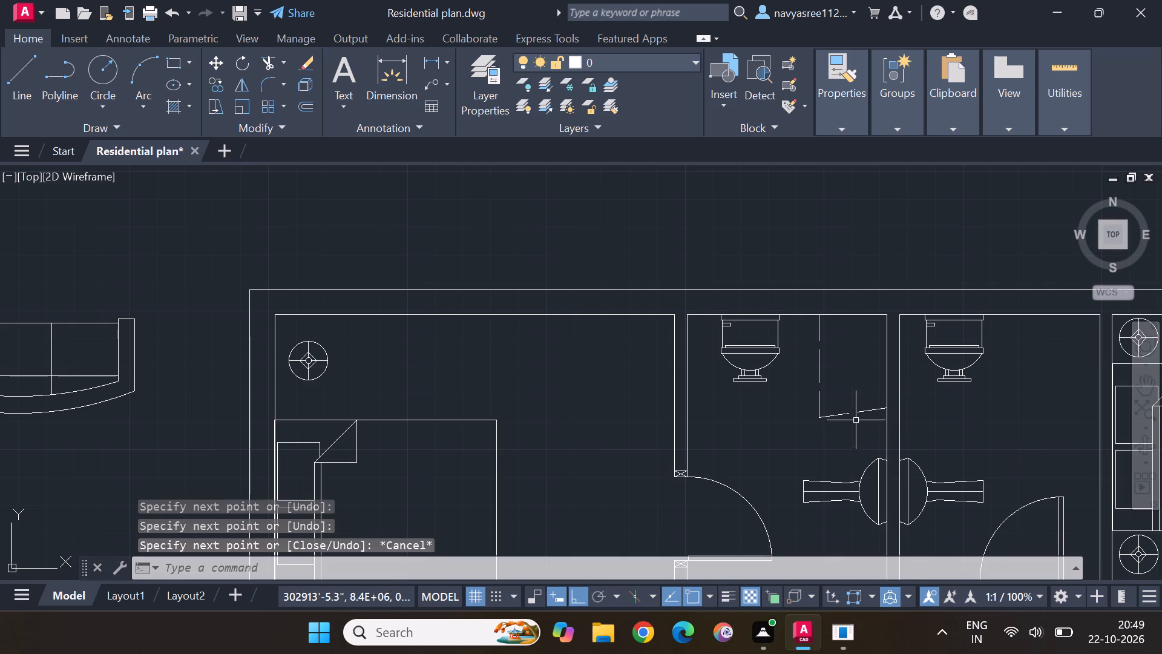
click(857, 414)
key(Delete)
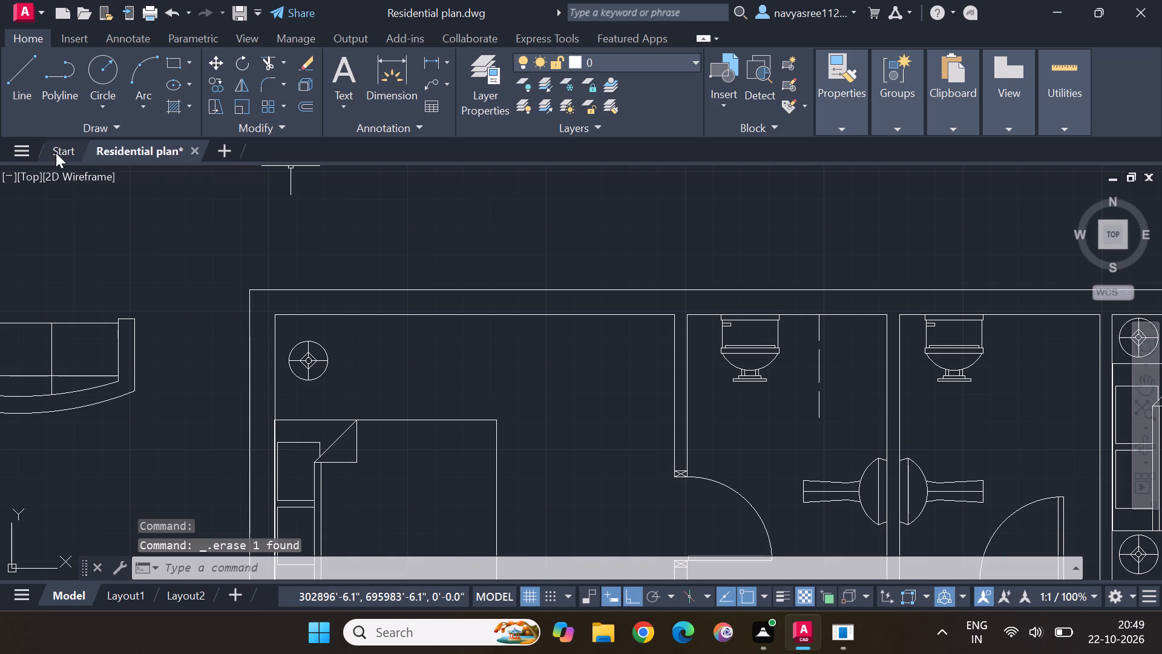
Draw a horizontal dashed line about 2'-0.6" long from the vertical dashed line's lower end to the bathroom's east partition wall.
click(22, 64)
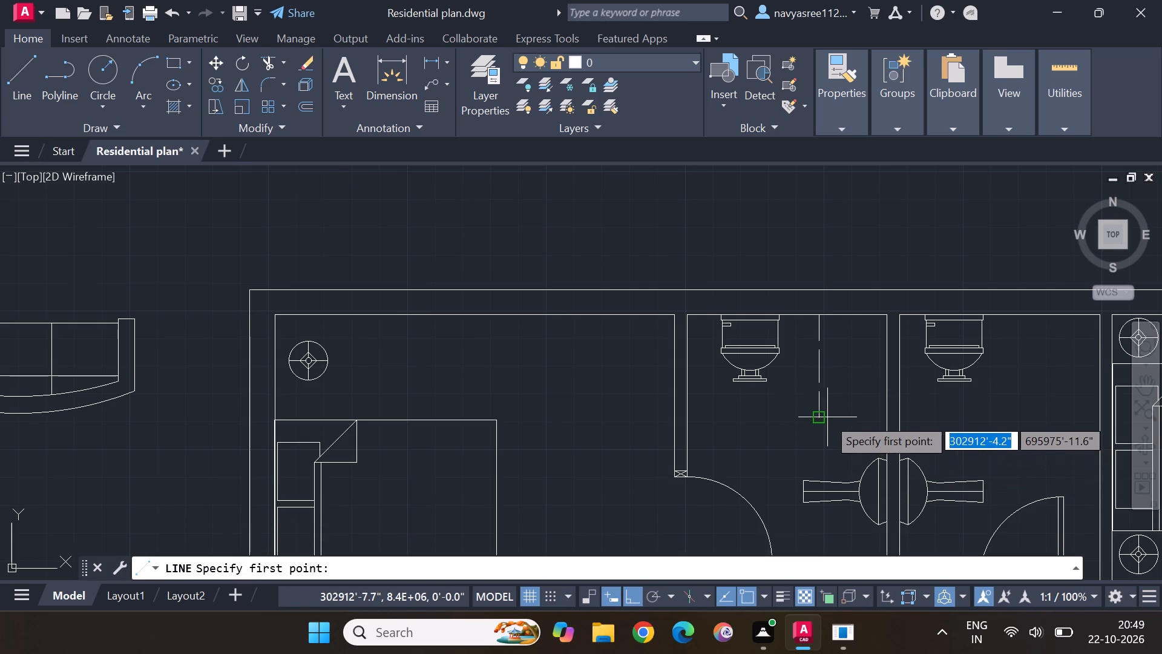
drag(823, 415, 834, 412)
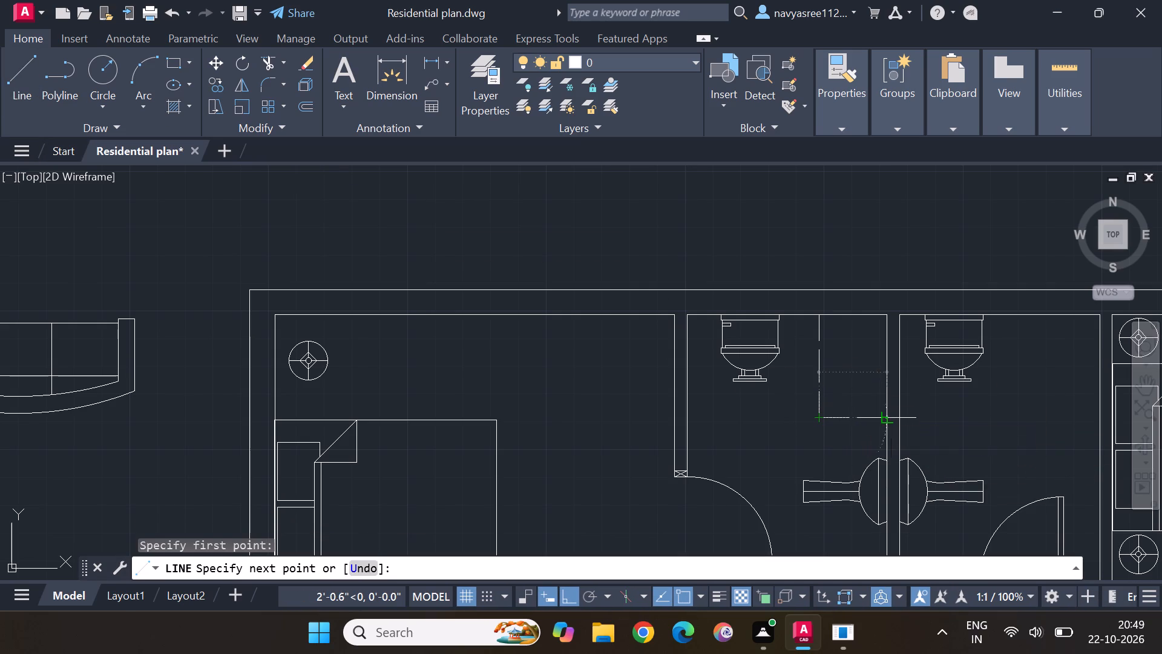
click(887, 414)
key(Escape)
Copy both dashed corner lines about 6'-4.6" east into the adjoining bathroom's northeast corner.
scroll(883, 400, down, 1)
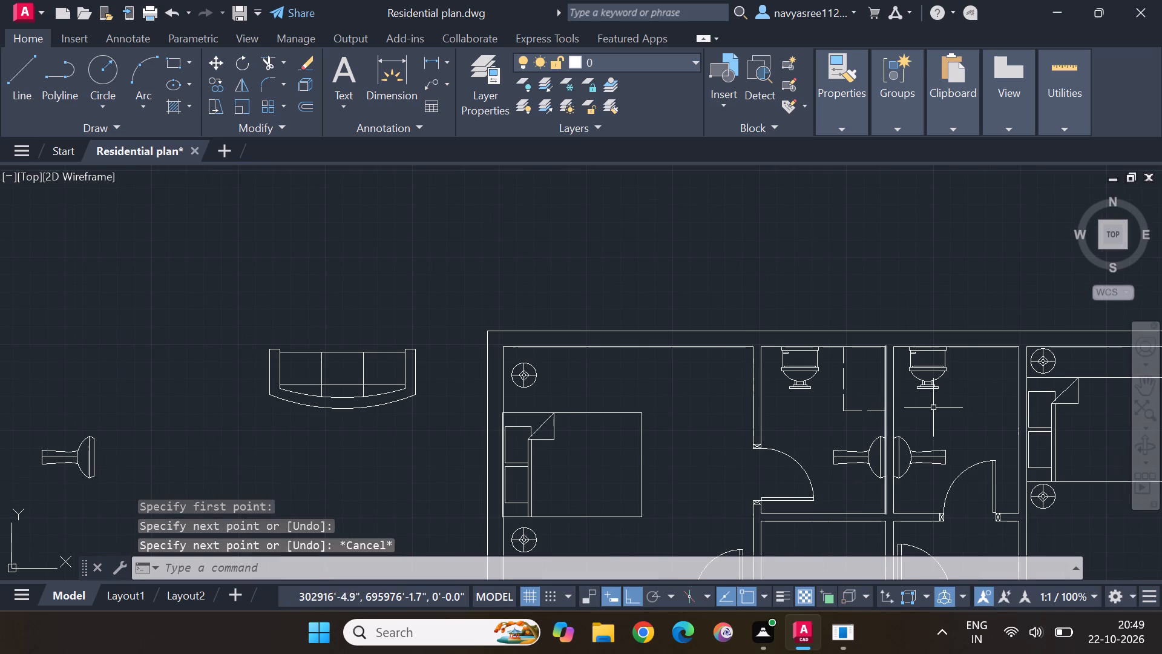
middle_drag(933, 408, 800, 391)
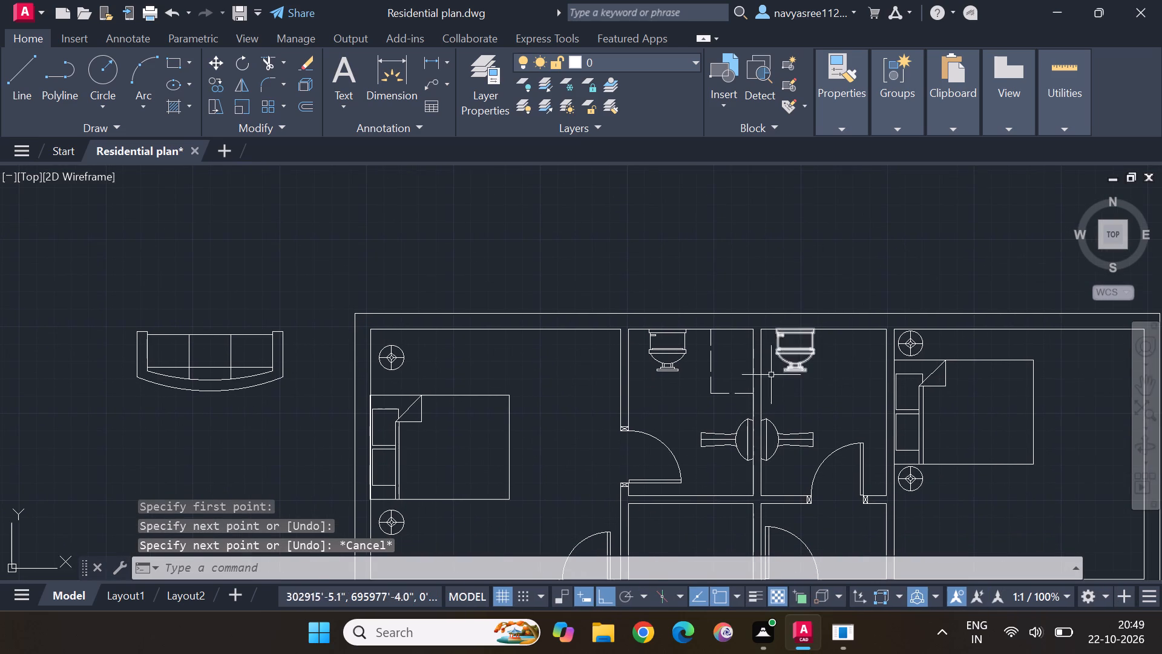
click(710, 374)
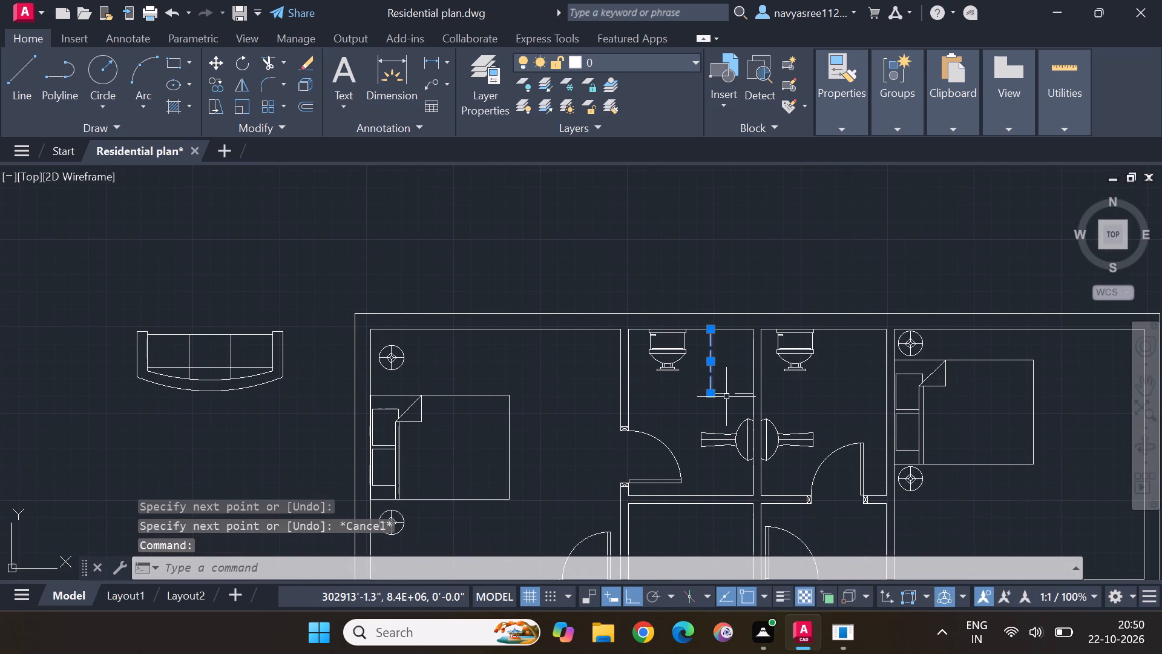
click(729, 395)
drag(211, 85, 226, 85)
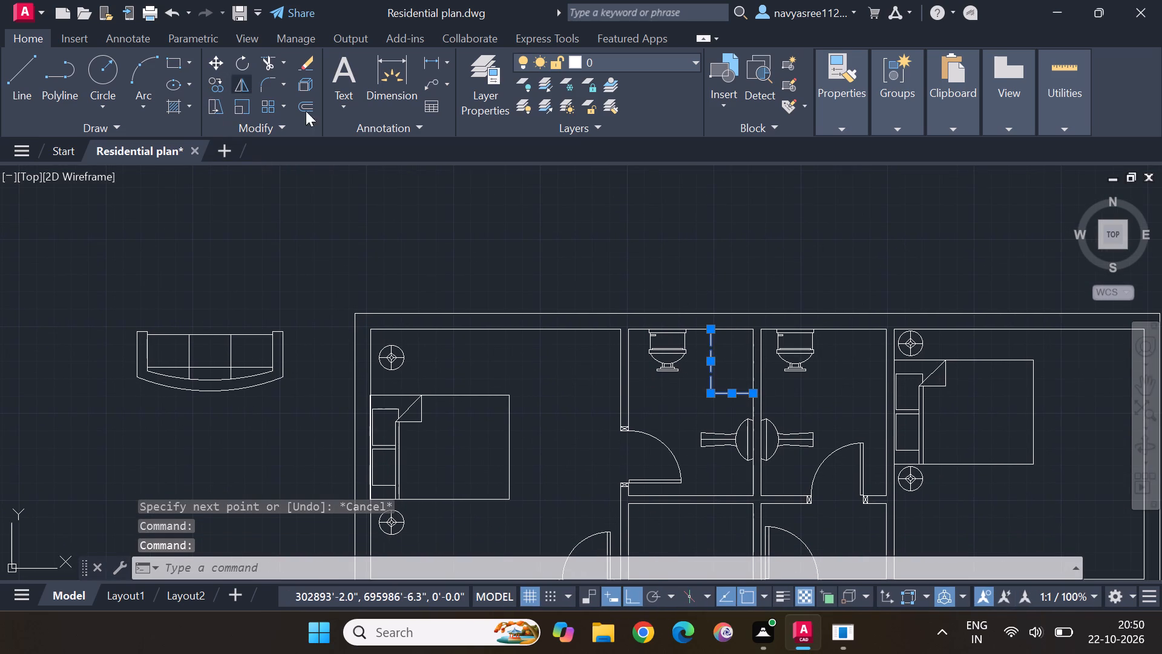
click(710, 388)
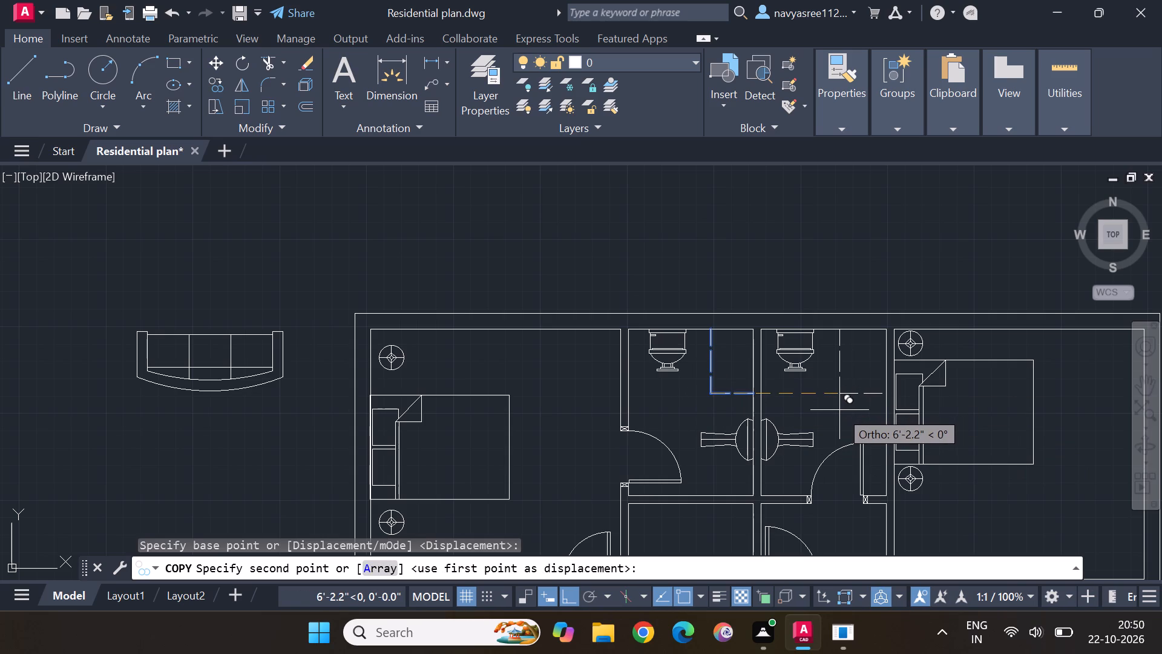
click(844, 406)
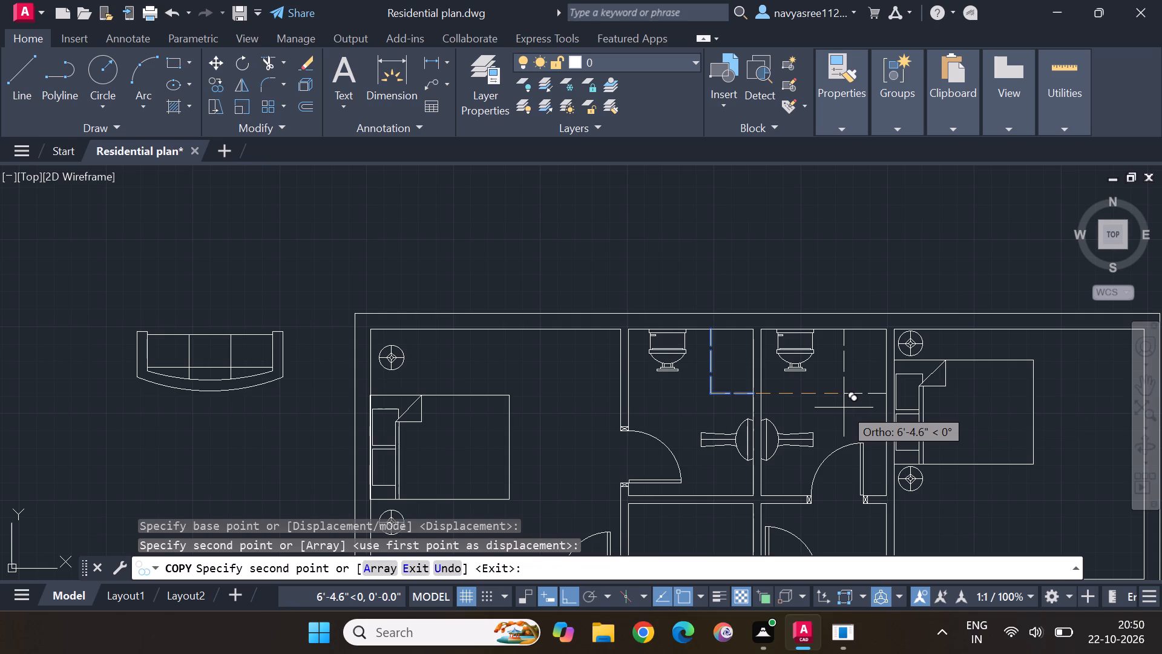
Place another copy of the dashed corner lines in the central room with Ortho off, and end copying.
middle_drag(570, 456, 611, 317)
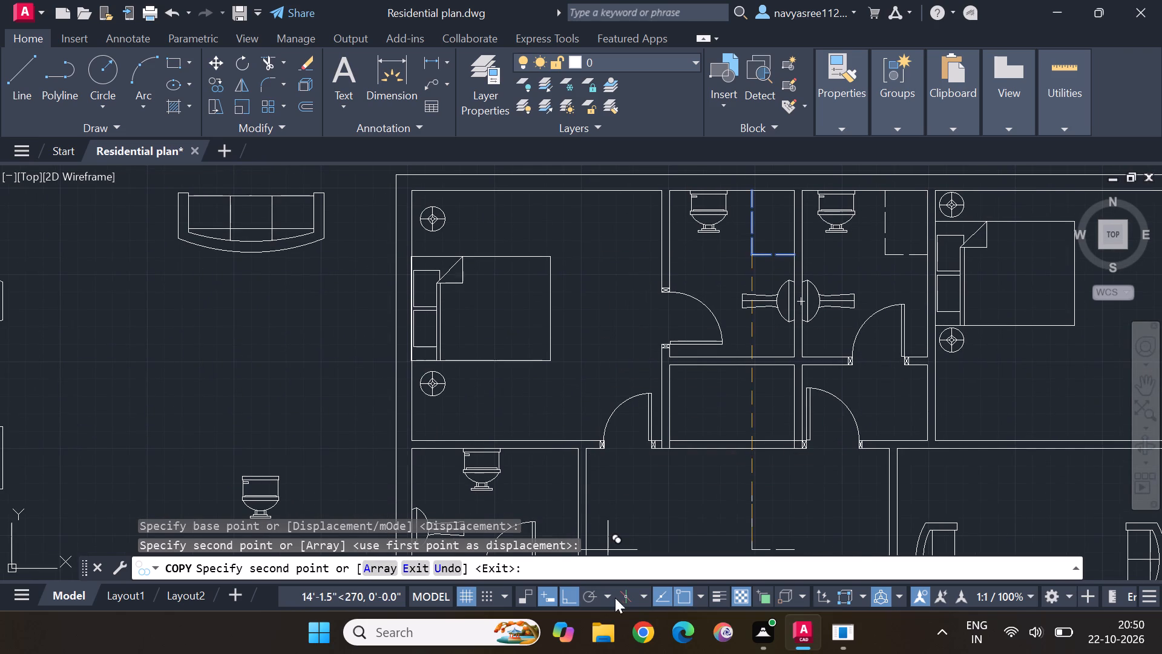
click(573, 595)
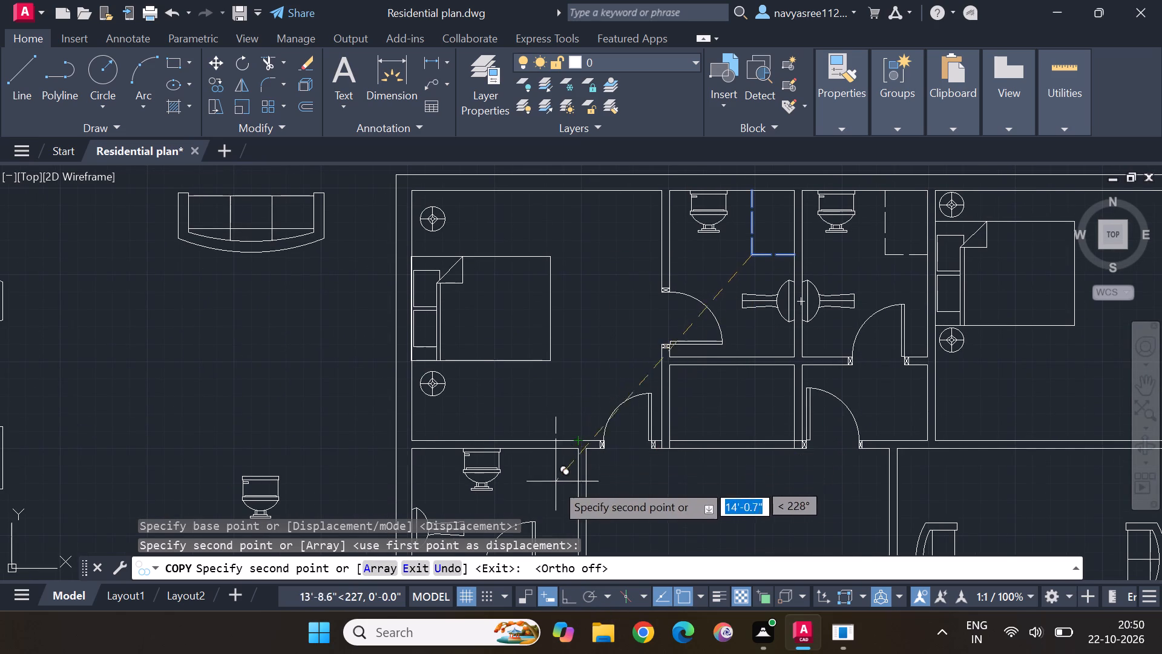
scroll(554, 488, down, 1)
middle_drag(554, 488, 649, 322)
click(766, 380)
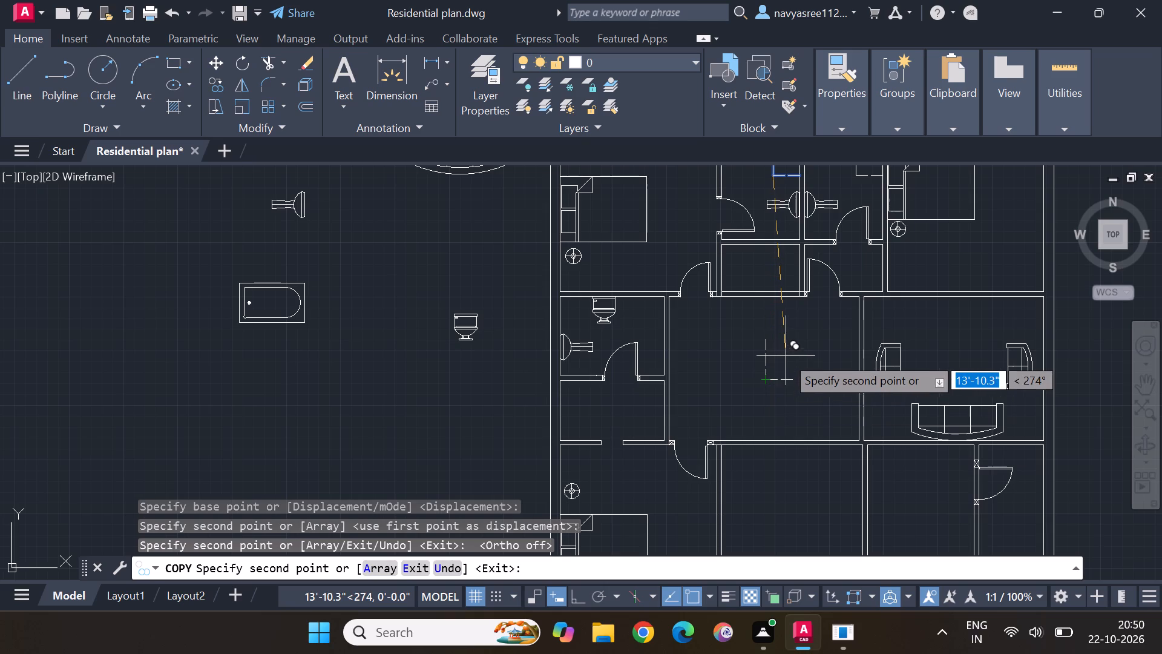
key(Escape)
key(Escape)
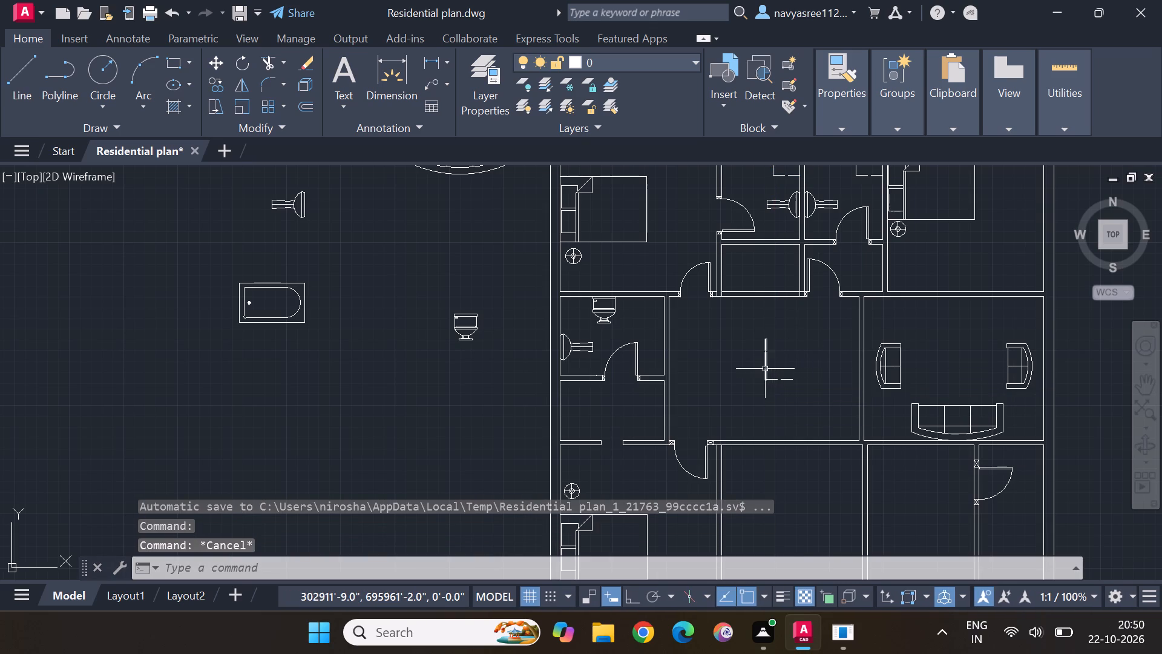
Move the dashed corner lines from the central room into the northeast corner of the bathroom on the west wall.
click(764, 369)
click(780, 380)
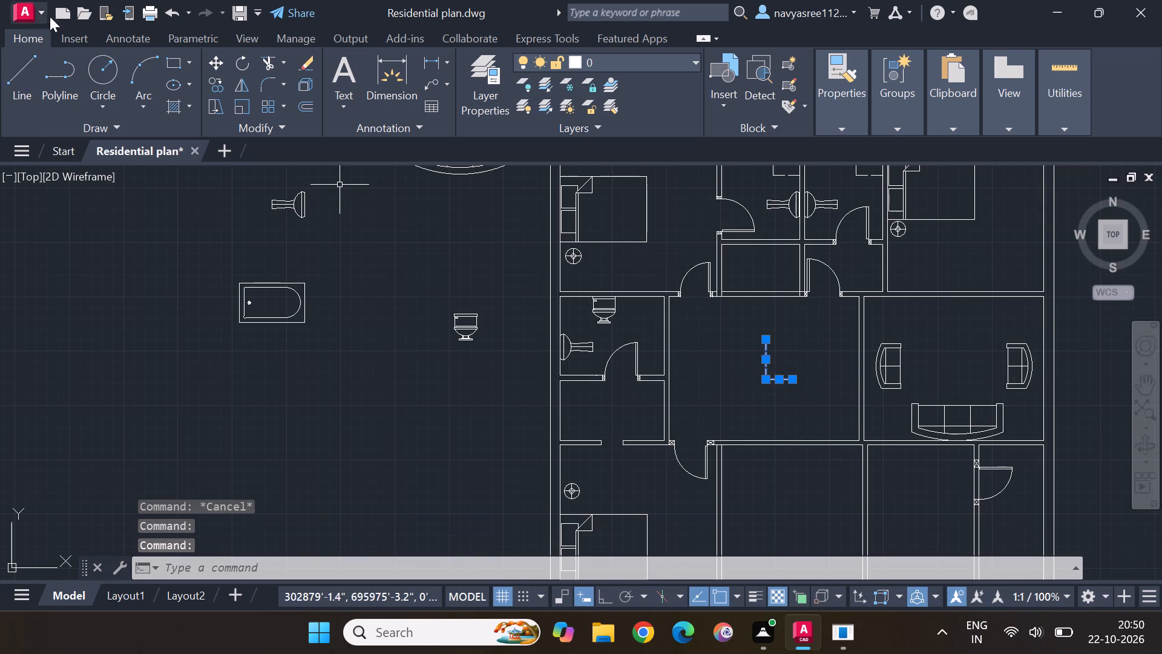
click(215, 64)
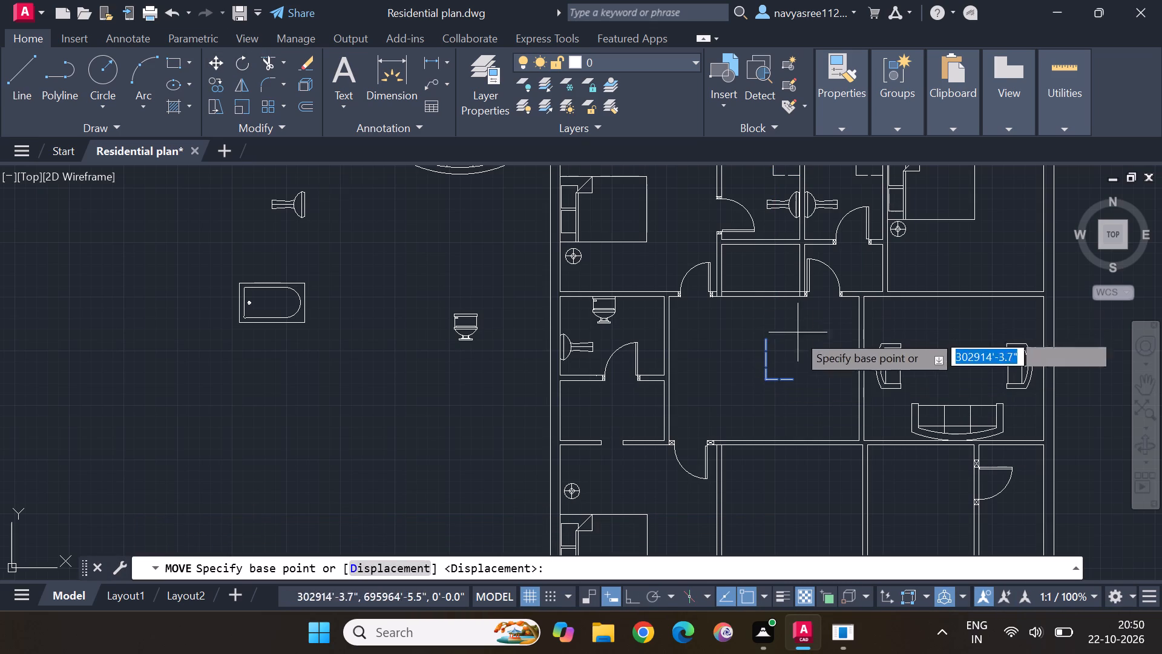
click(766, 367)
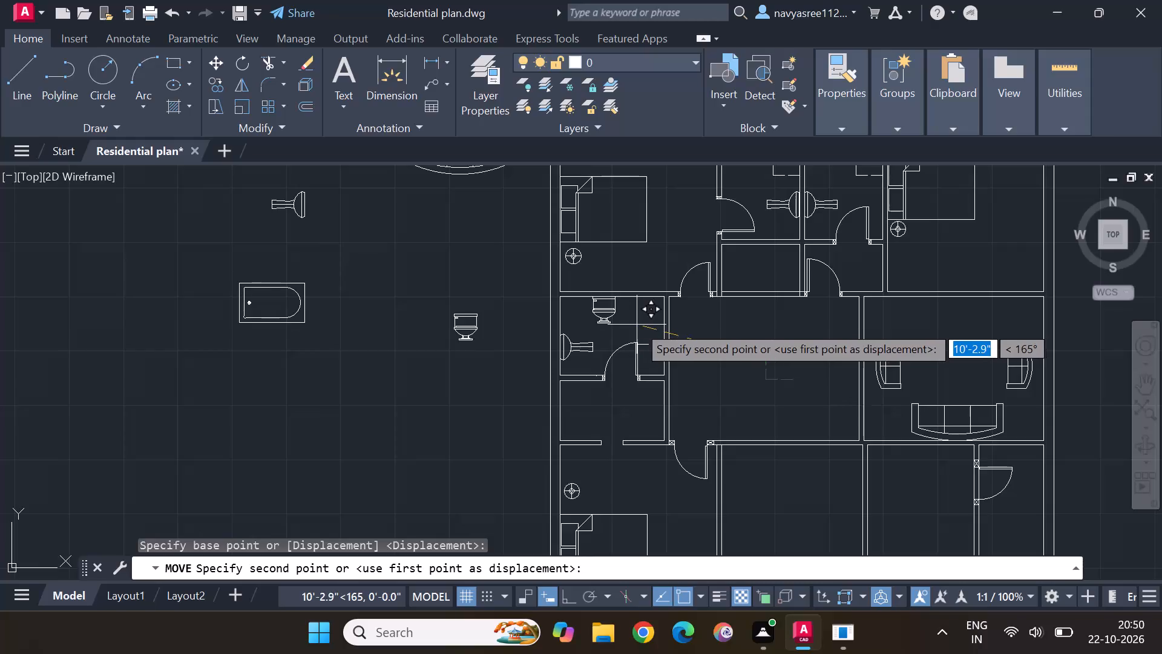
scroll(642, 321, up, 3)
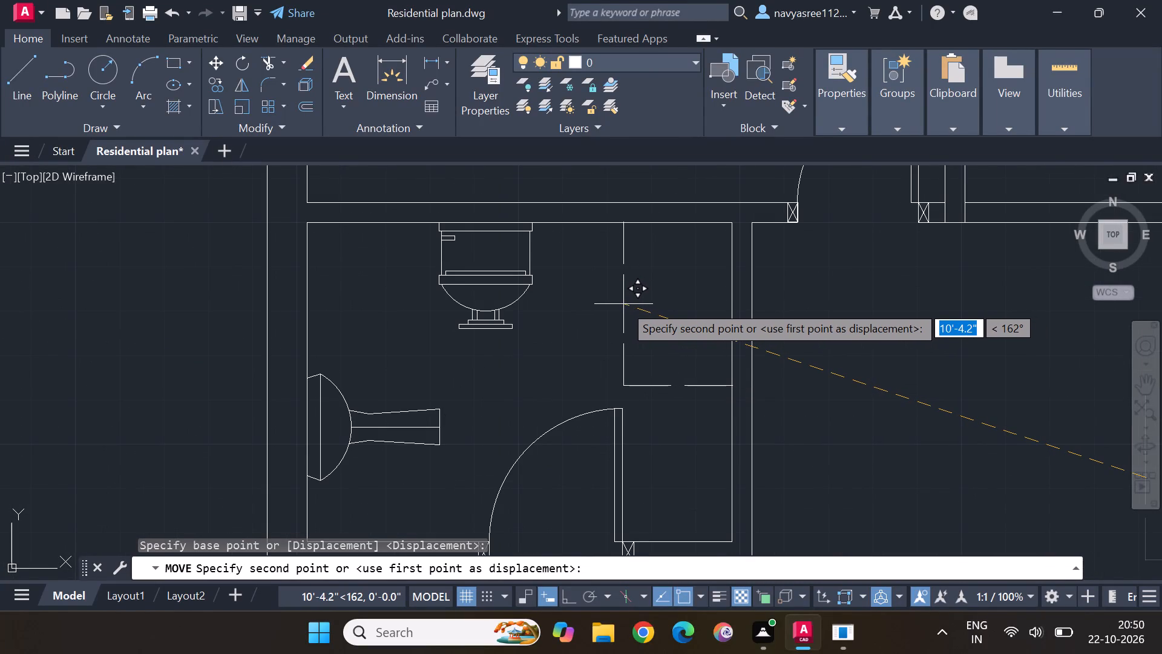
click(623, 302)
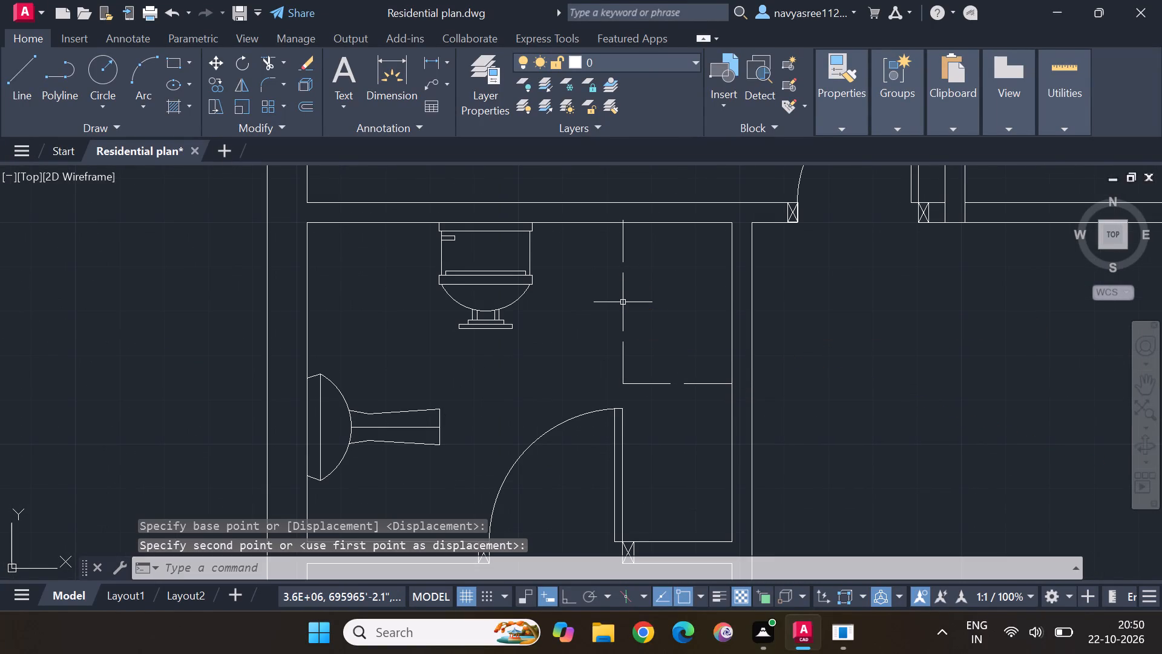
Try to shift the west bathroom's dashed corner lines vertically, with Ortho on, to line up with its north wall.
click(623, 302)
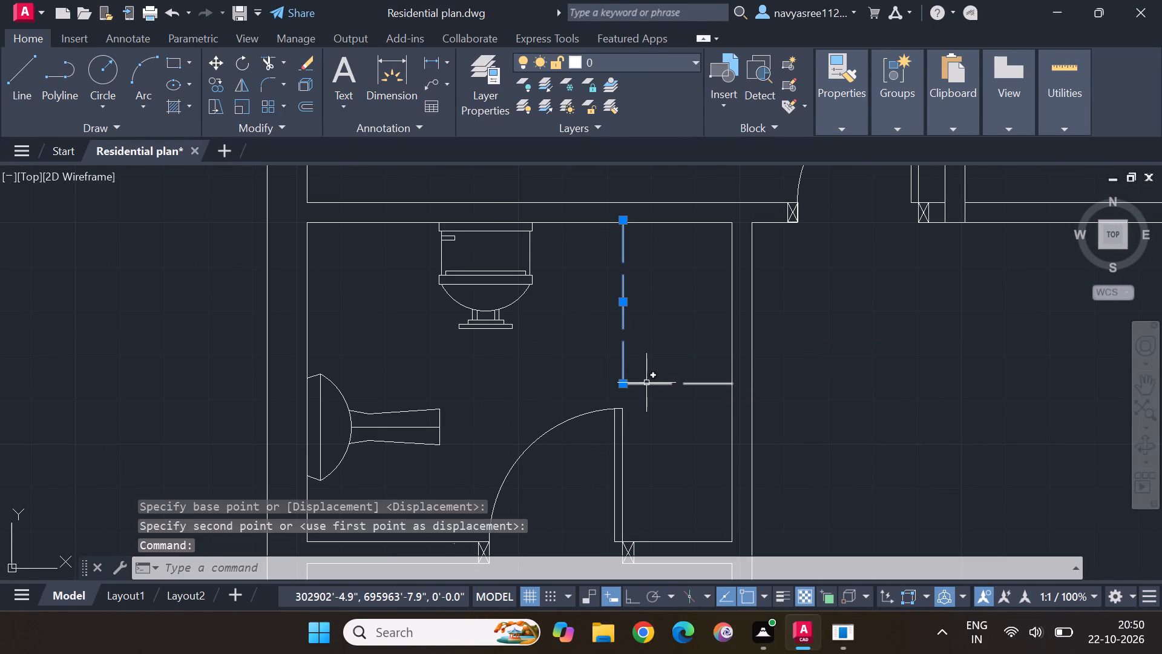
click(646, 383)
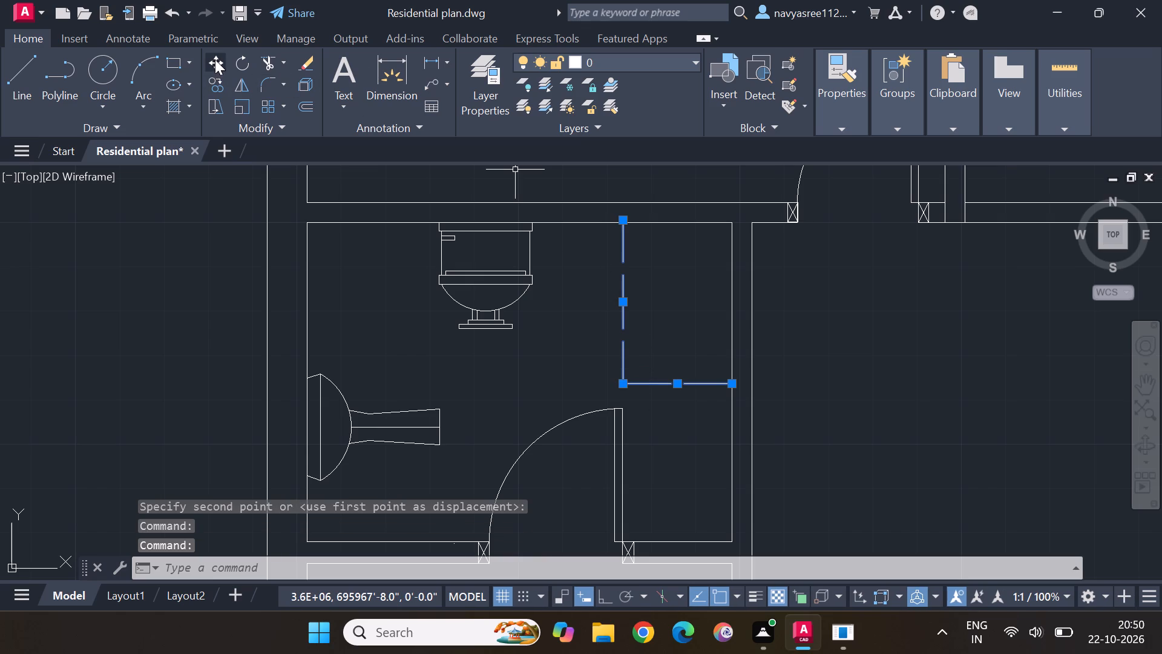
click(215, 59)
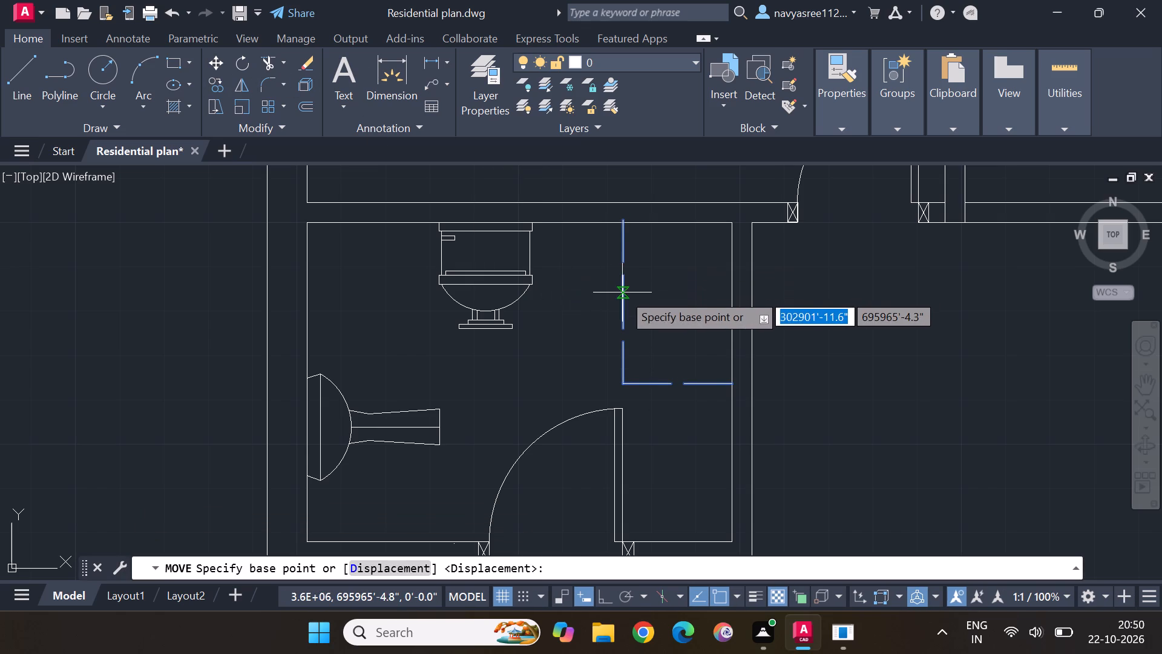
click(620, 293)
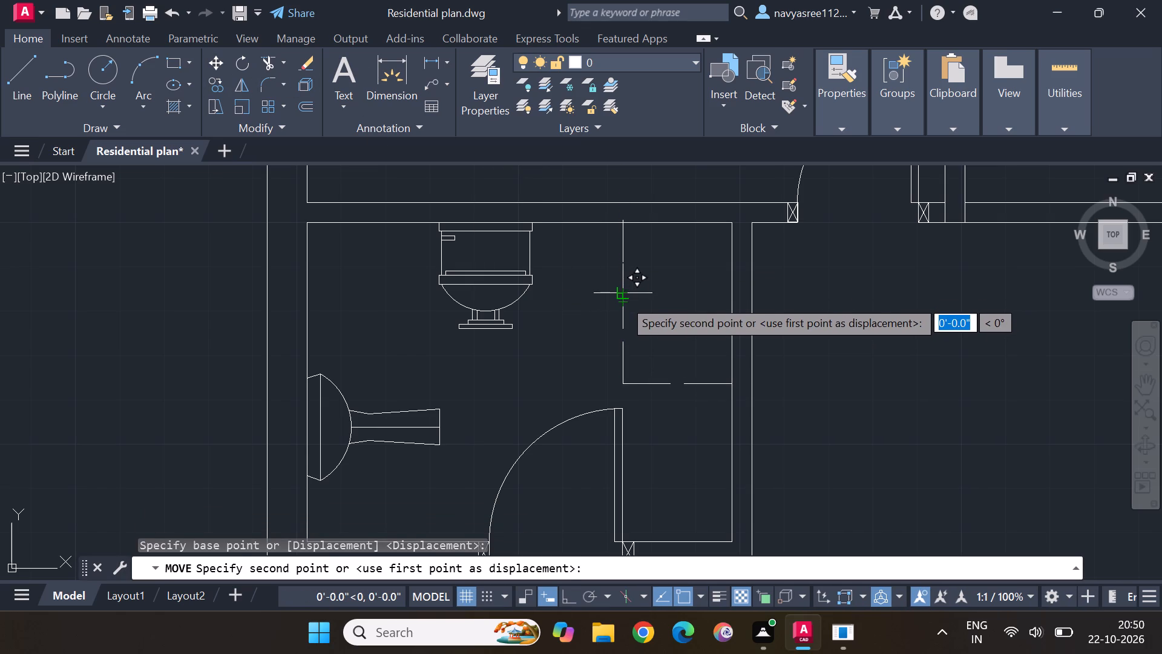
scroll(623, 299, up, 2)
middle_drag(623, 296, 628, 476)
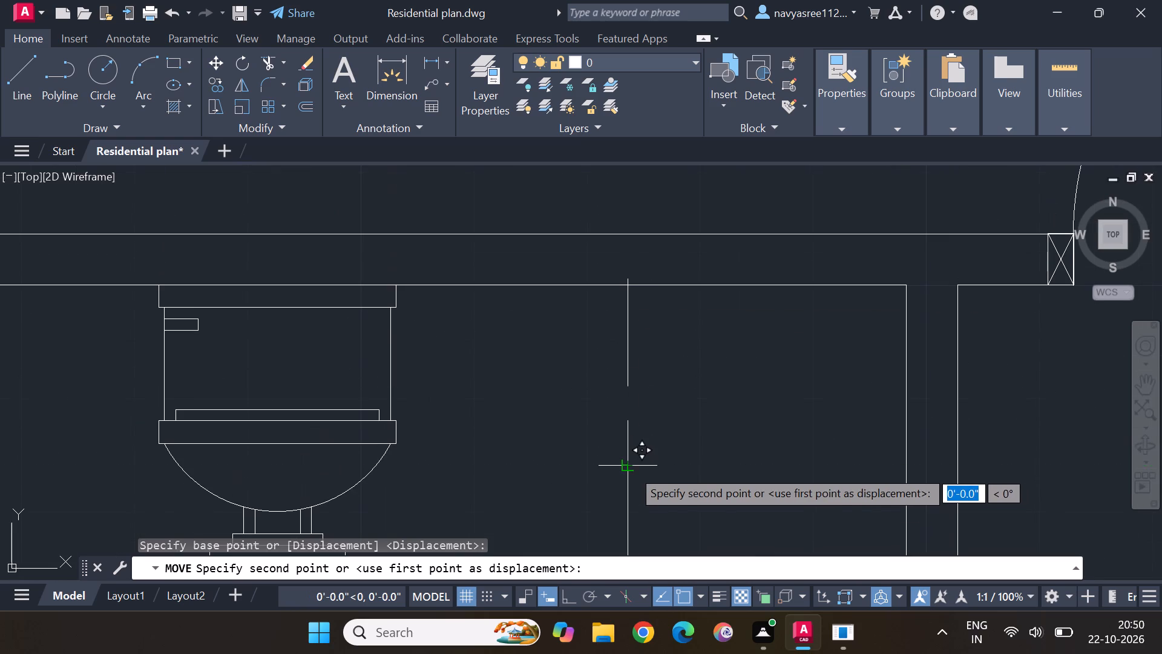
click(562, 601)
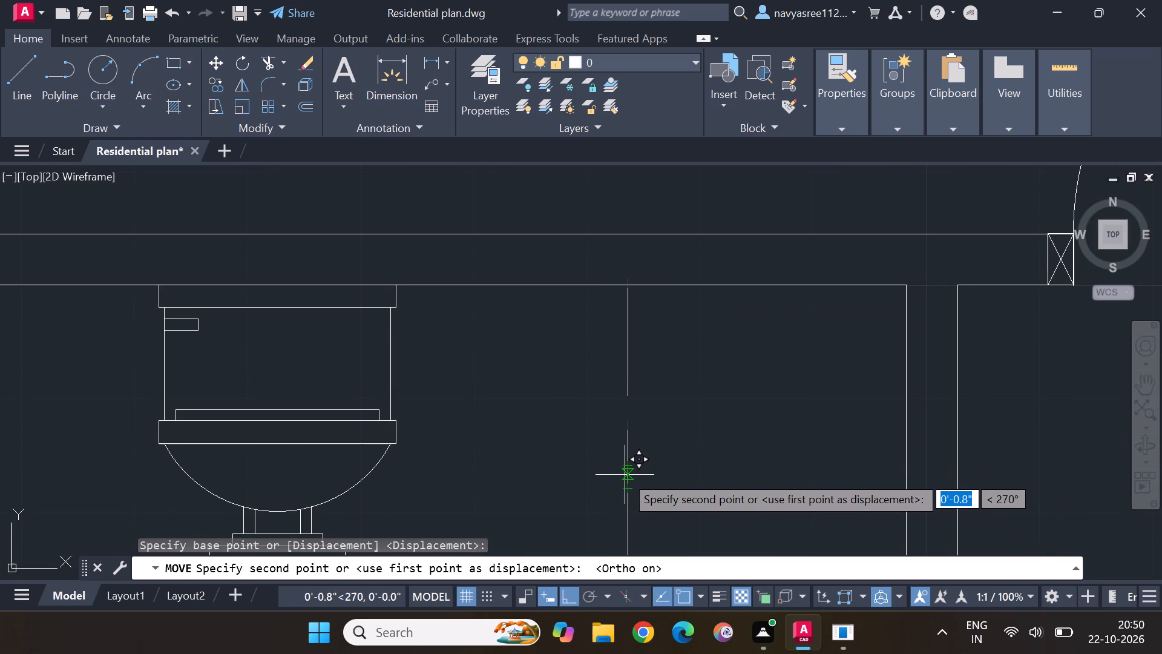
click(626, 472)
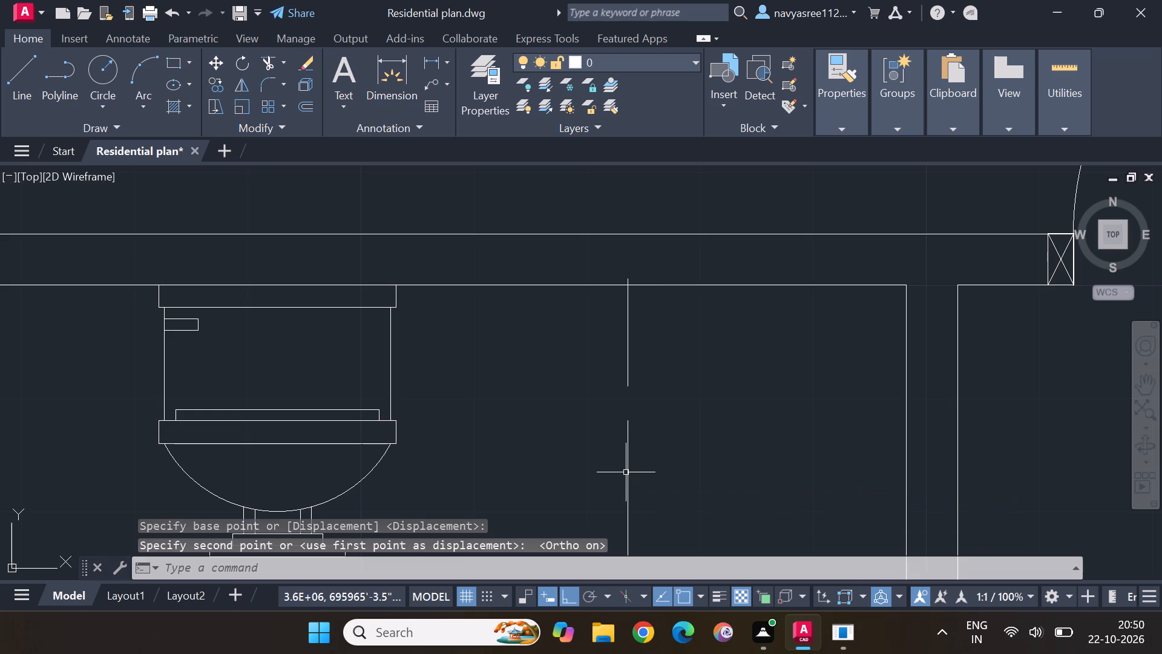
Trim the vertical dashed line where it extends past the west bathroom's north wall line.
scroll(677, 455, down, 2)
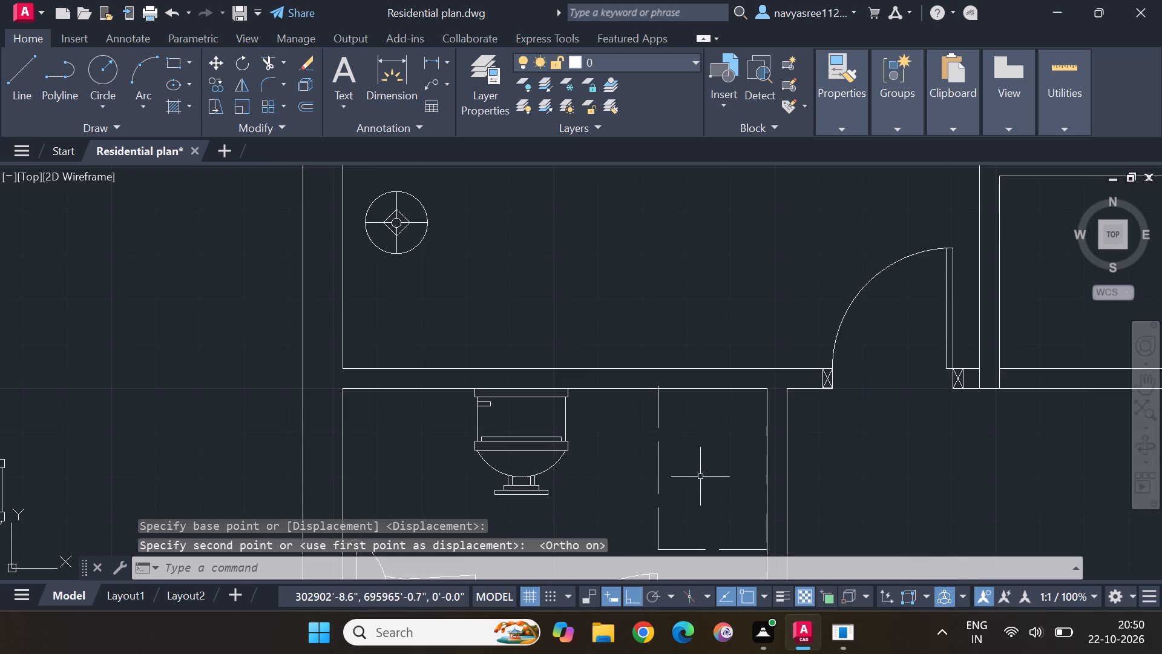
scroll(674, 391, up, 4)
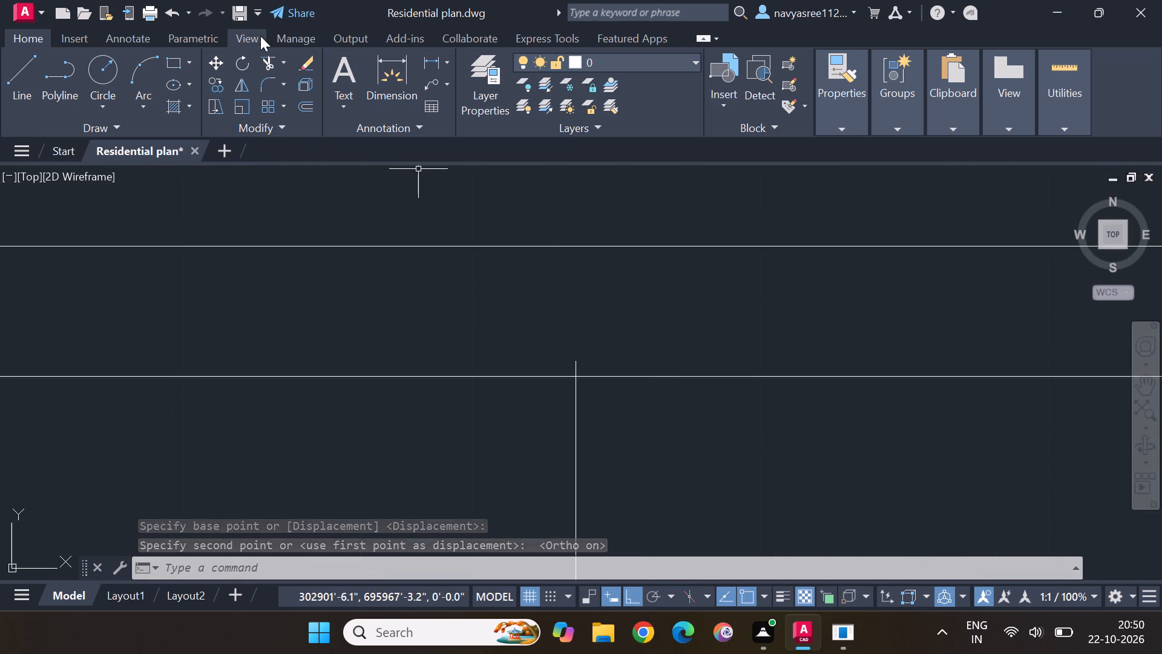
click(265, 58)
click(574, 368)
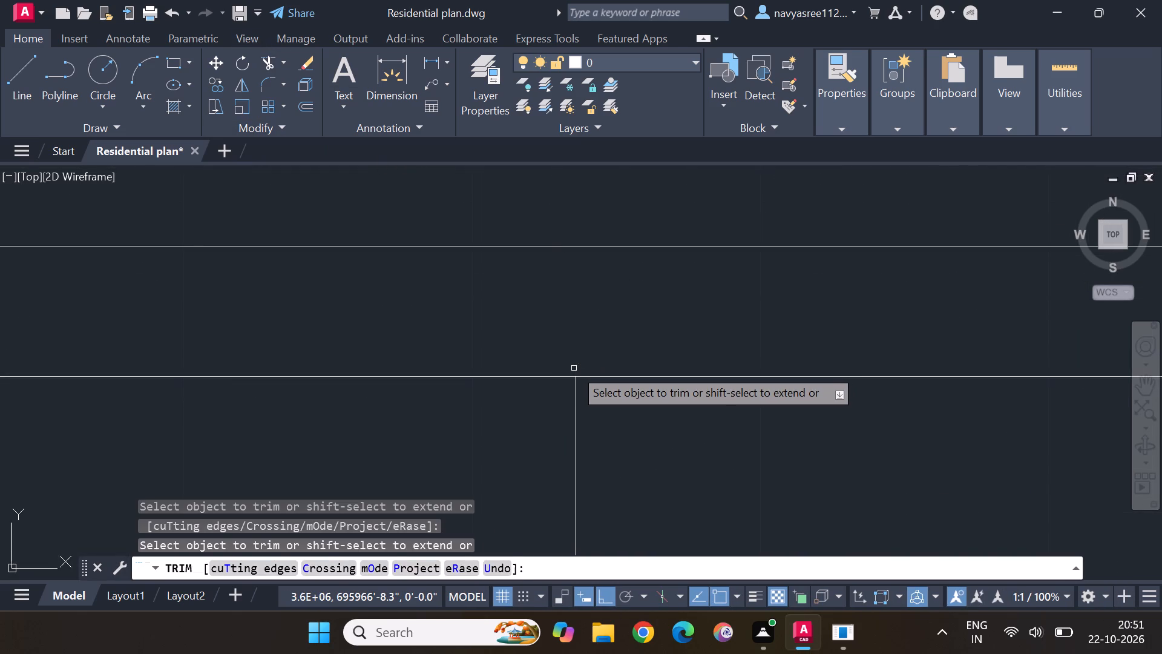
scroll(608, 405, down, 3)
middle_drag(658, 462, 645, 230)
scroll(658, 254, down, 1)
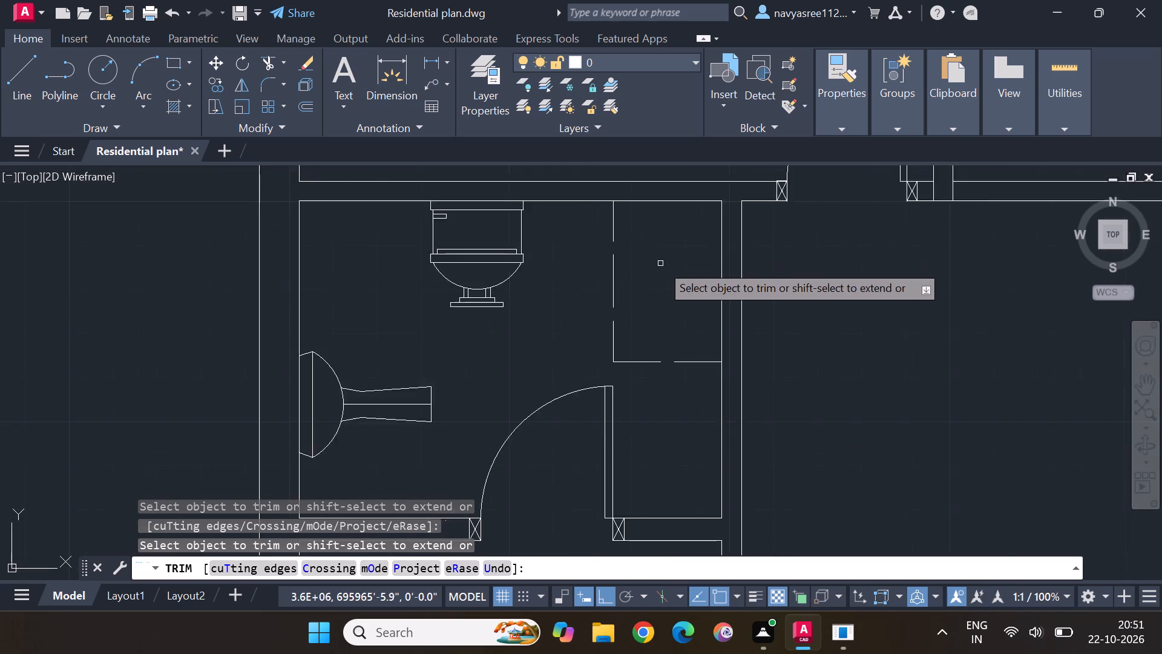
scroll(660, 263, down, 2)
key(Escape)
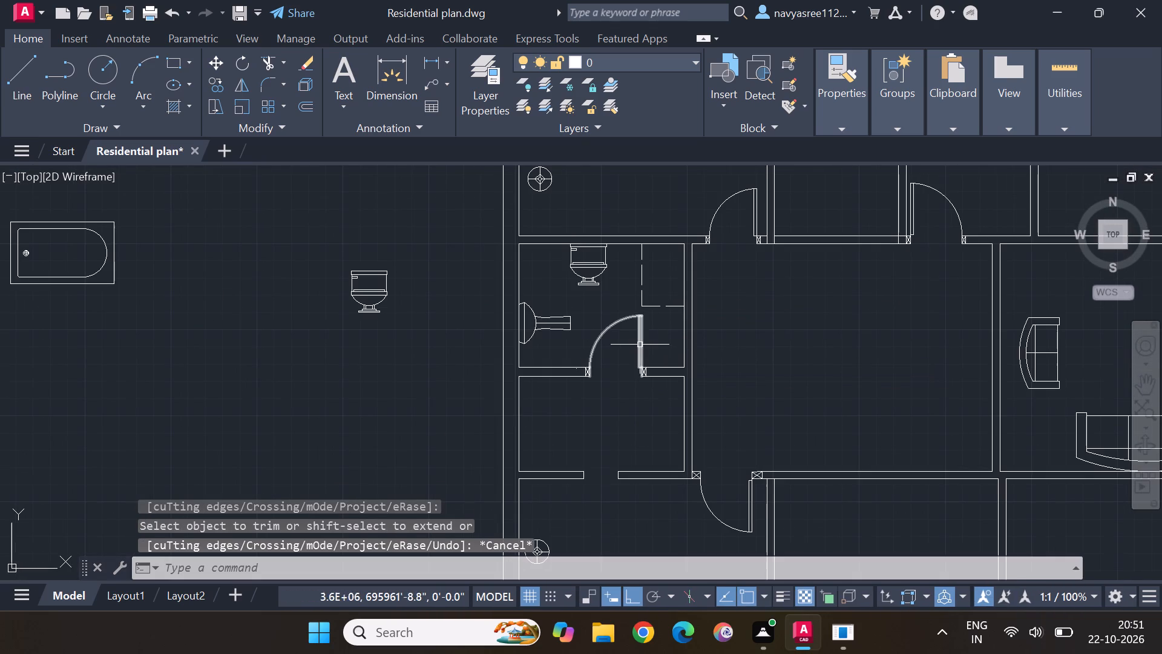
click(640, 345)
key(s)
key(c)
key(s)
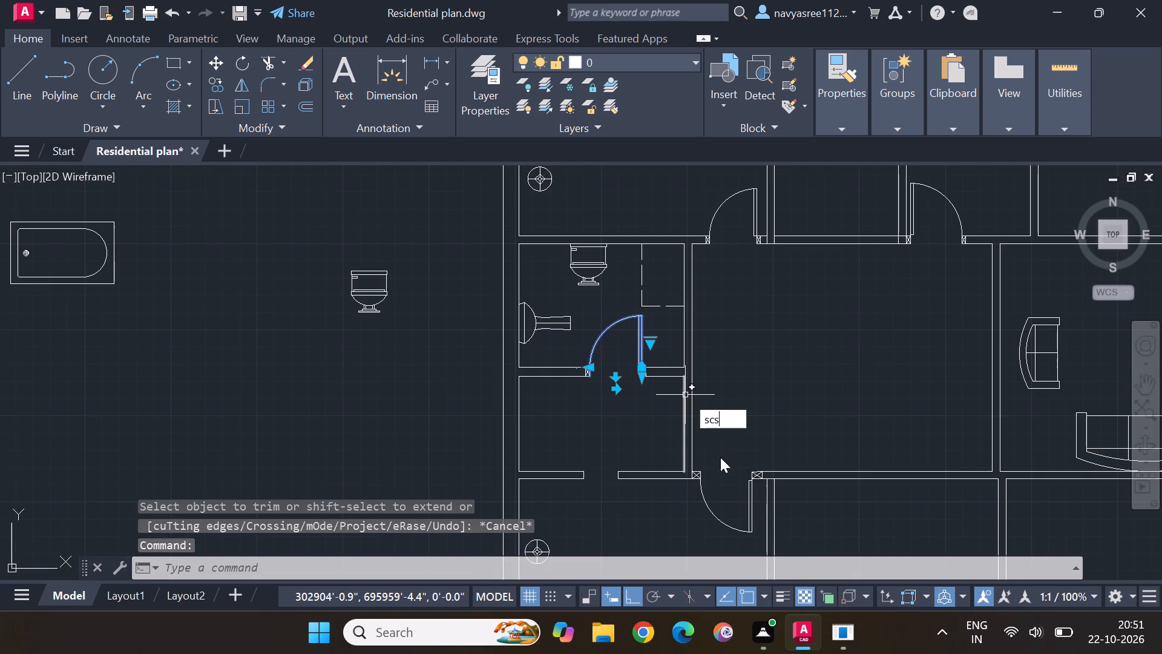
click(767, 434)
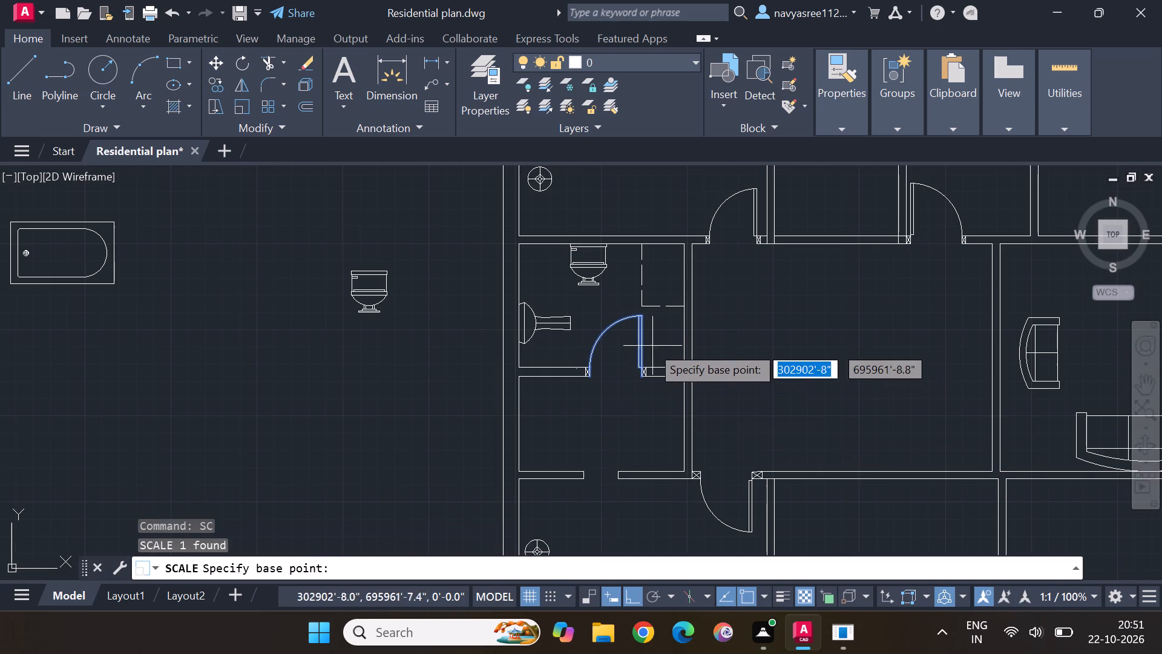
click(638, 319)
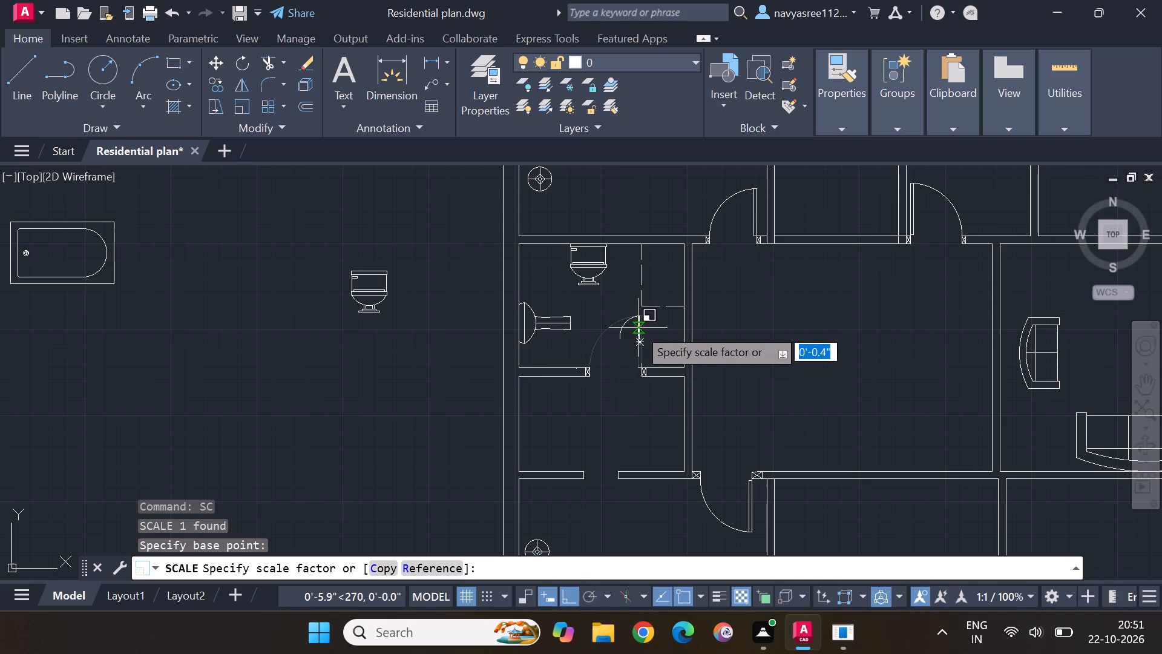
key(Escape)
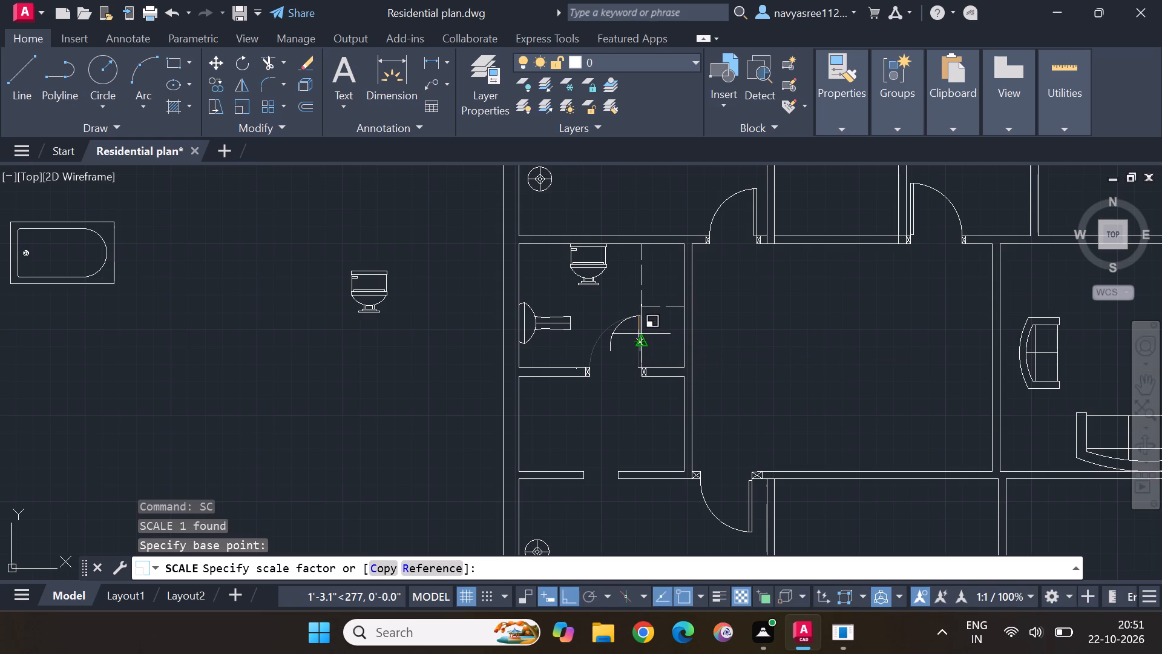
Scale down the west bathroom's door from its hinge point, picking a distance of about 1'-1.6" for the factor.
click(638, 349)
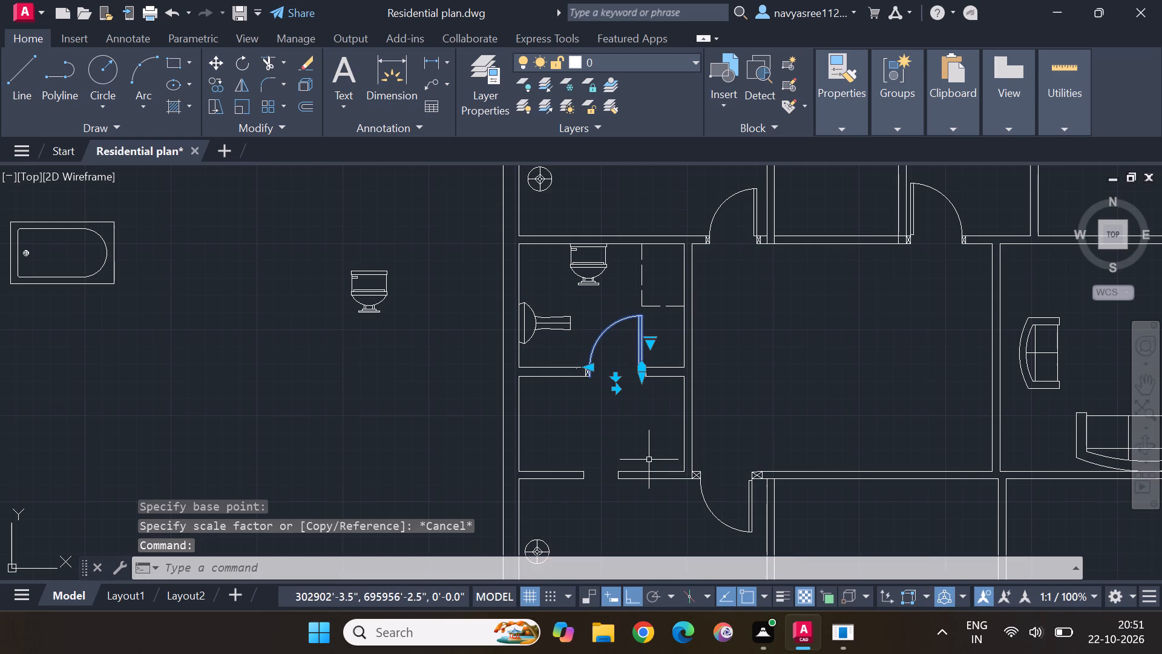
text(sc)
key(a)
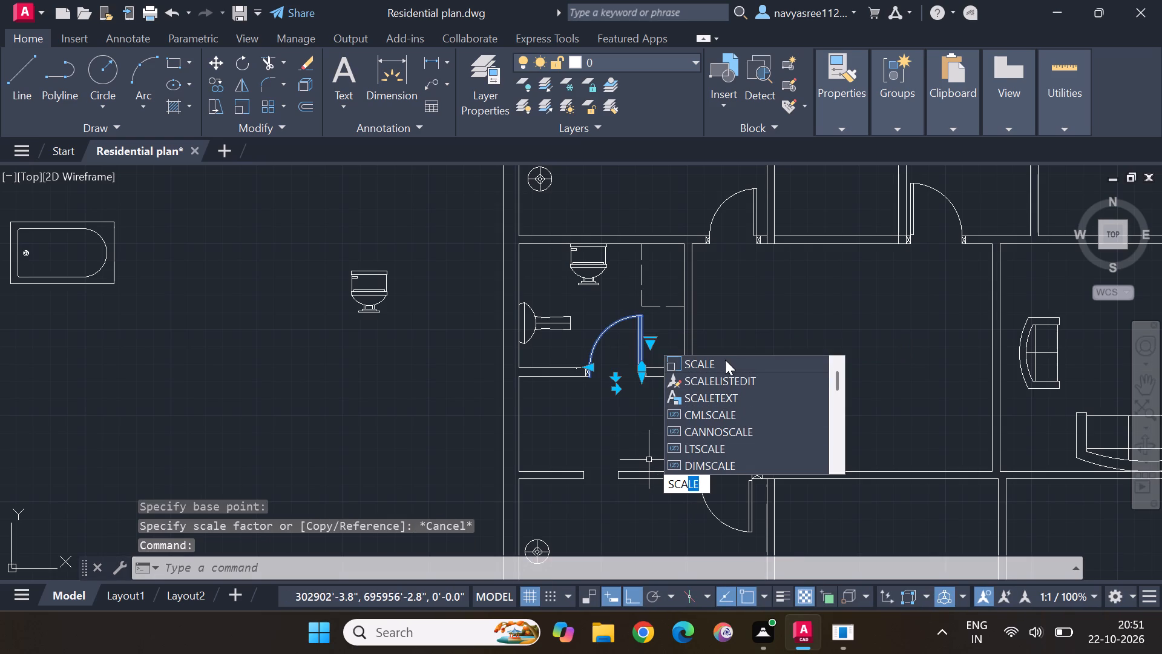
click(725, 365)
click(642, 360)
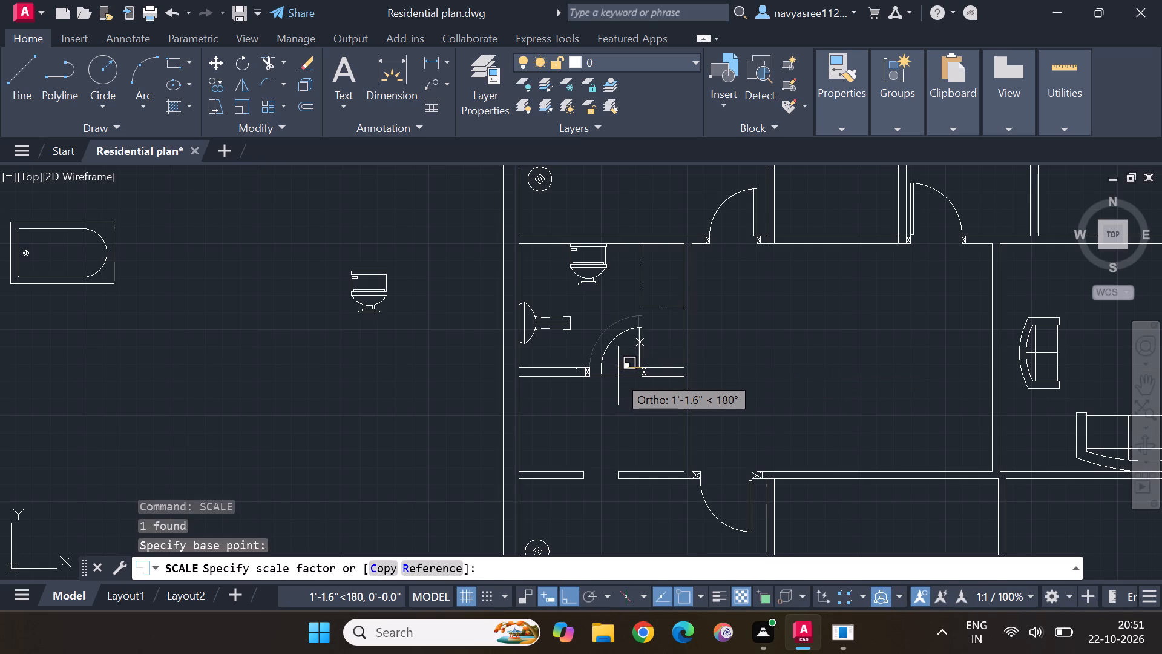
click(618, 375)
scroll(580, 357, up, 3)
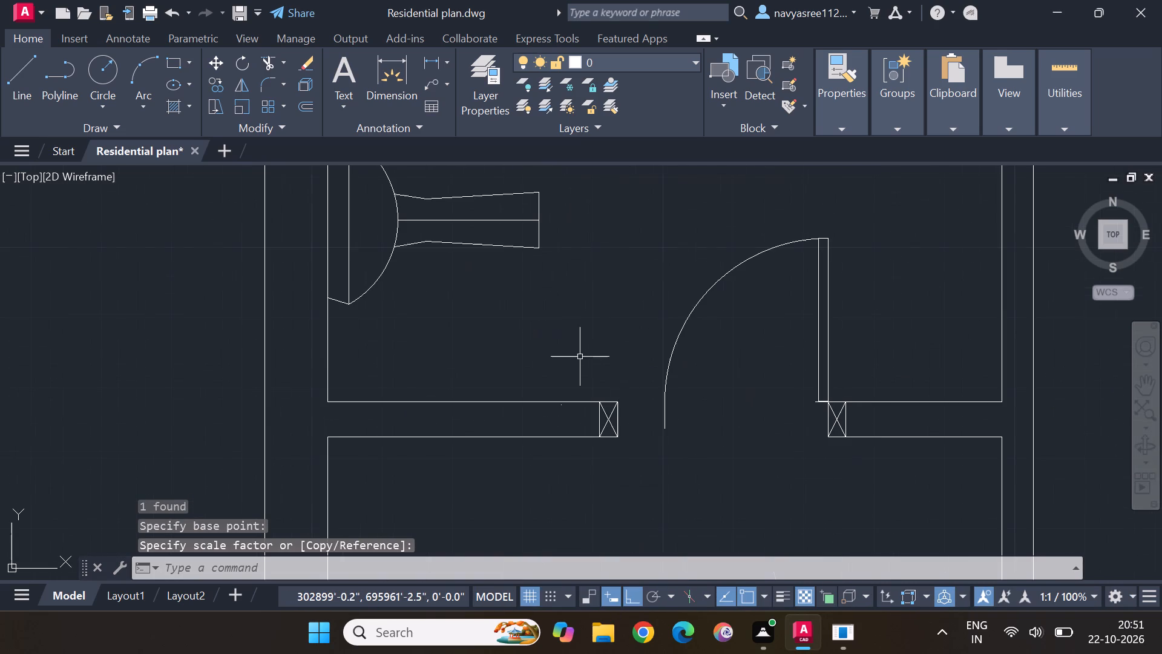
Stretch the east ends of both wall lines west of the bathroom door opening to meet the resized door's swing arc.
key(Escape)
key(Escape)
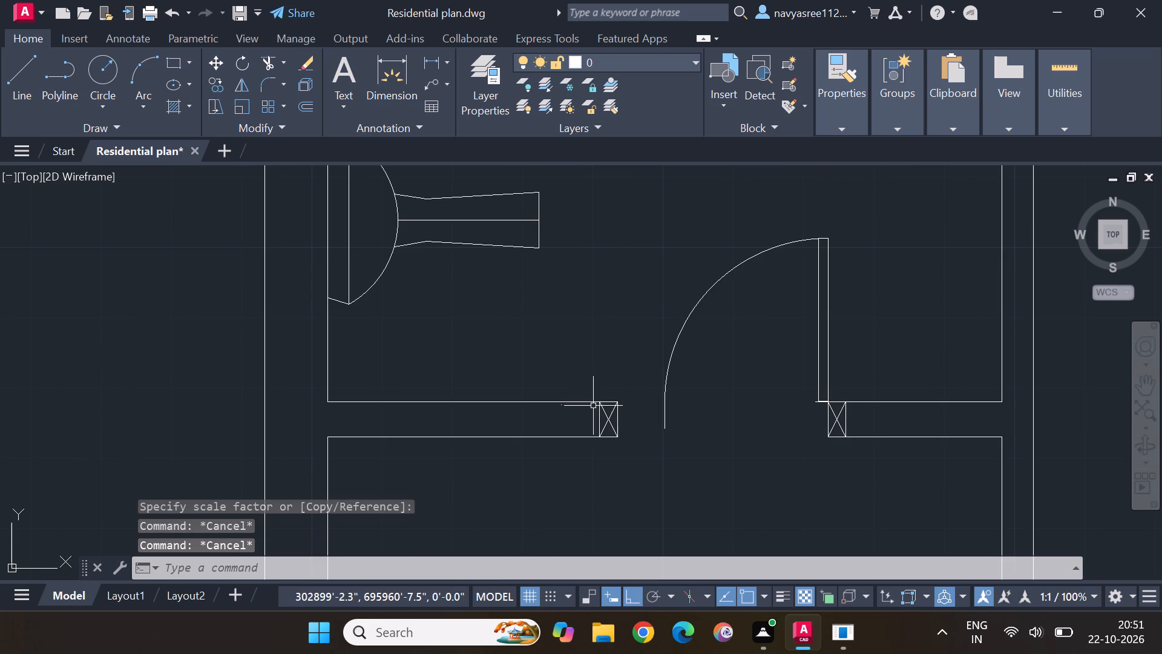
click(589, 402)
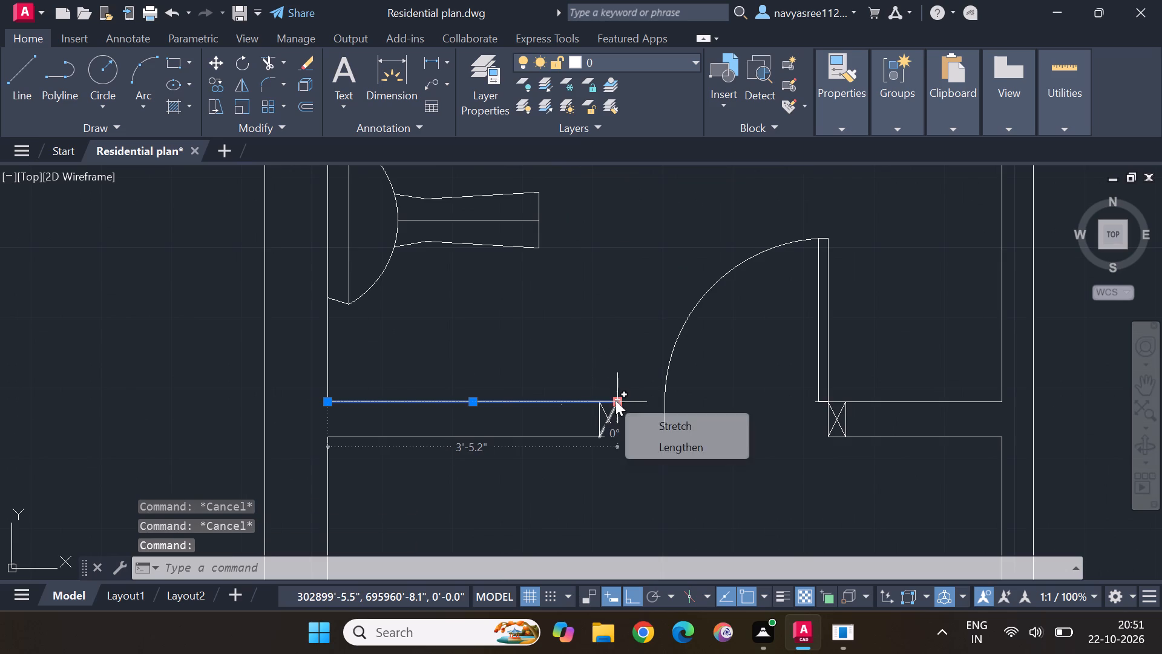
key(Escape)
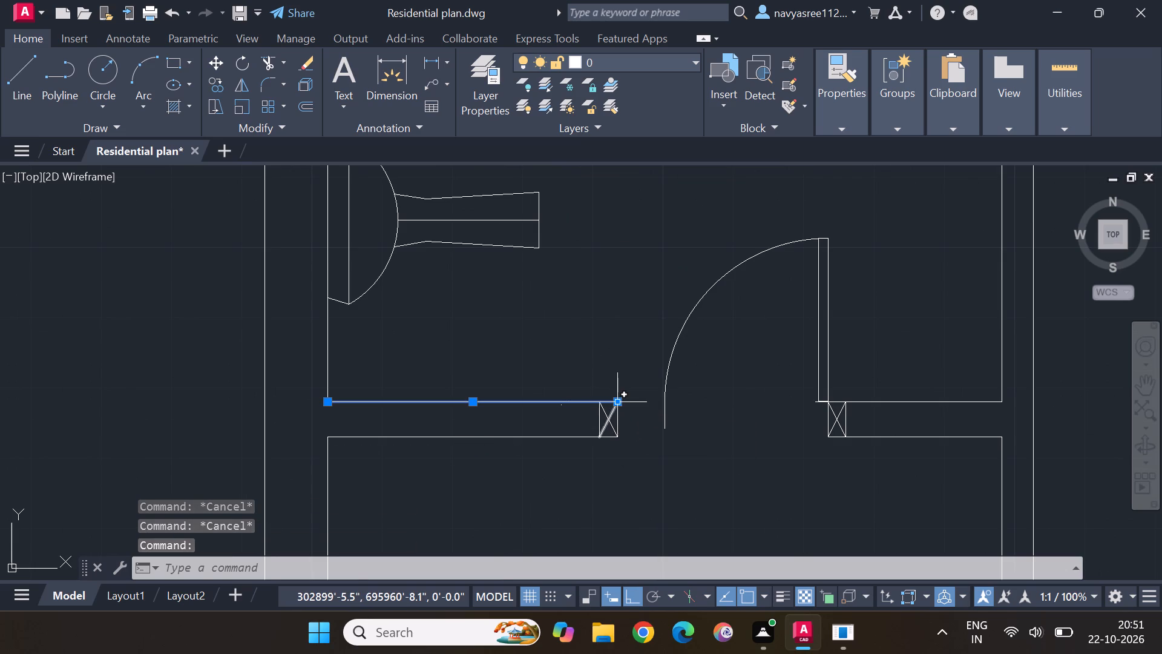
click(617, 401)
click(665, 396)
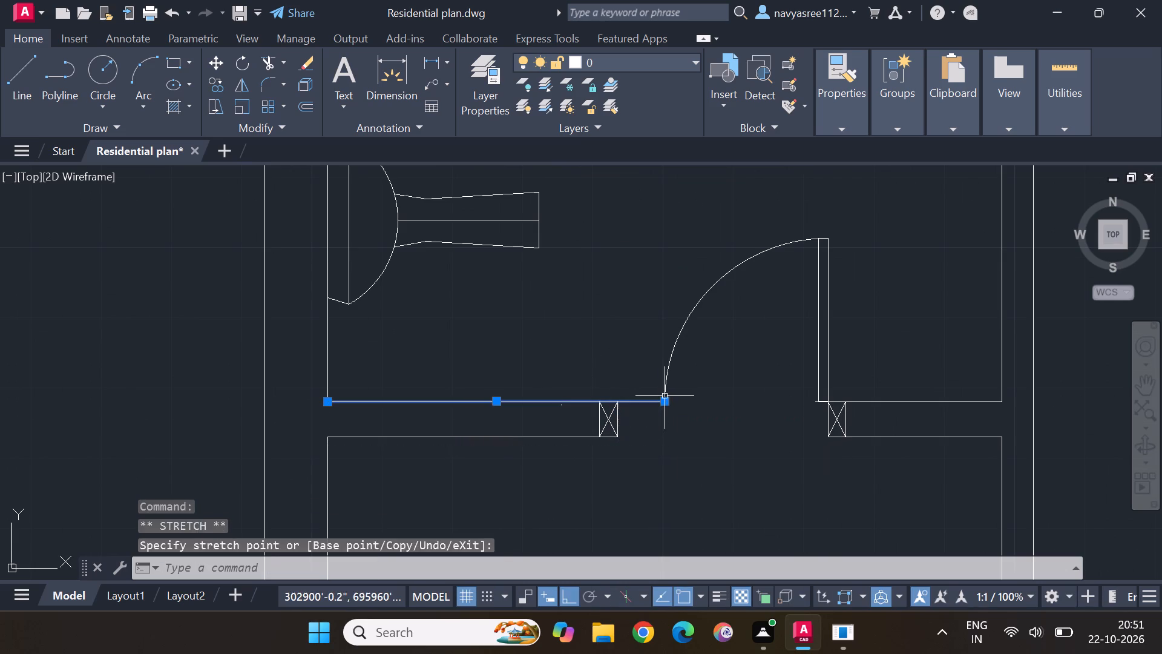
key(Escape)
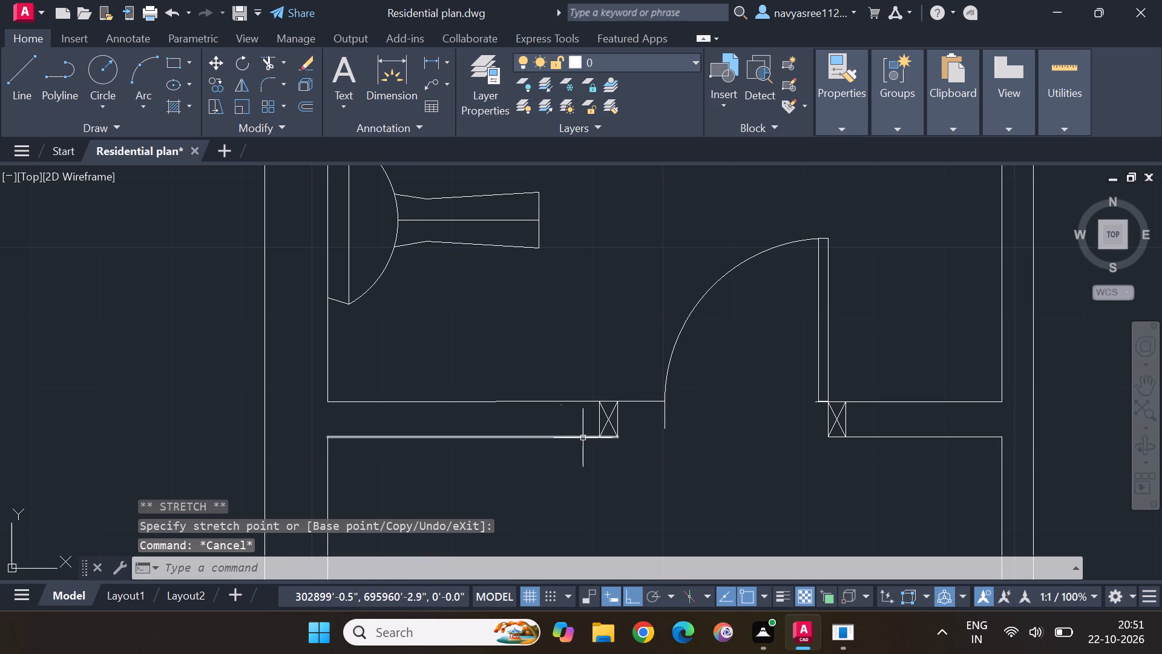
click(584, 437)
click(614, 439)
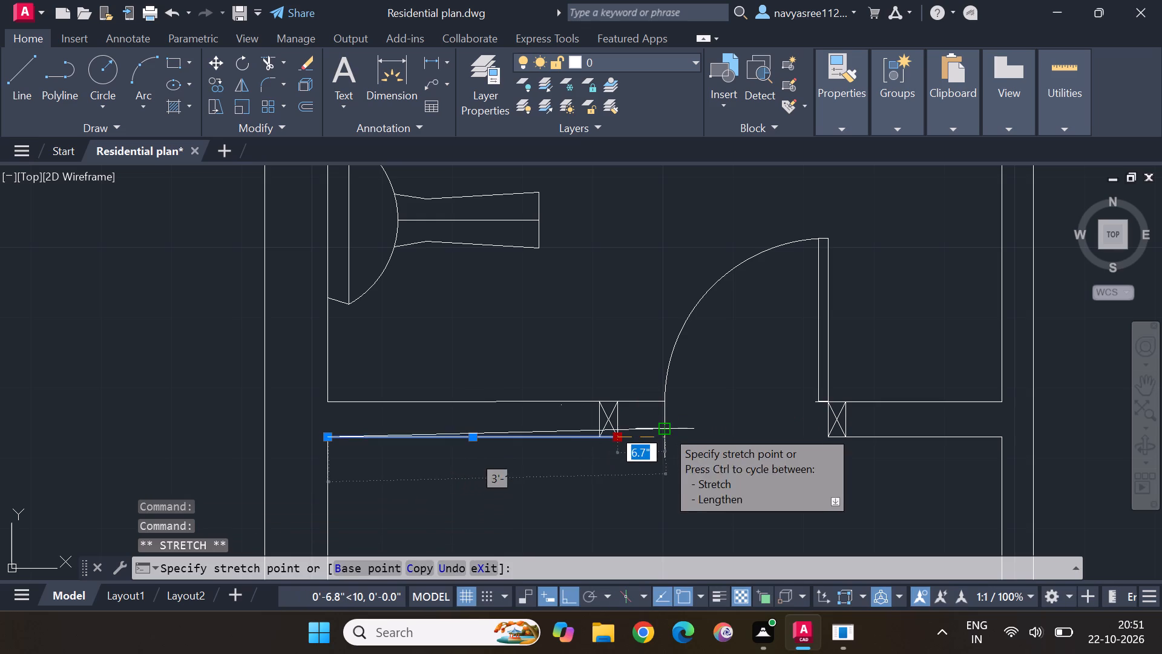
click(670, 437)
key(Escape)
key(Escape)
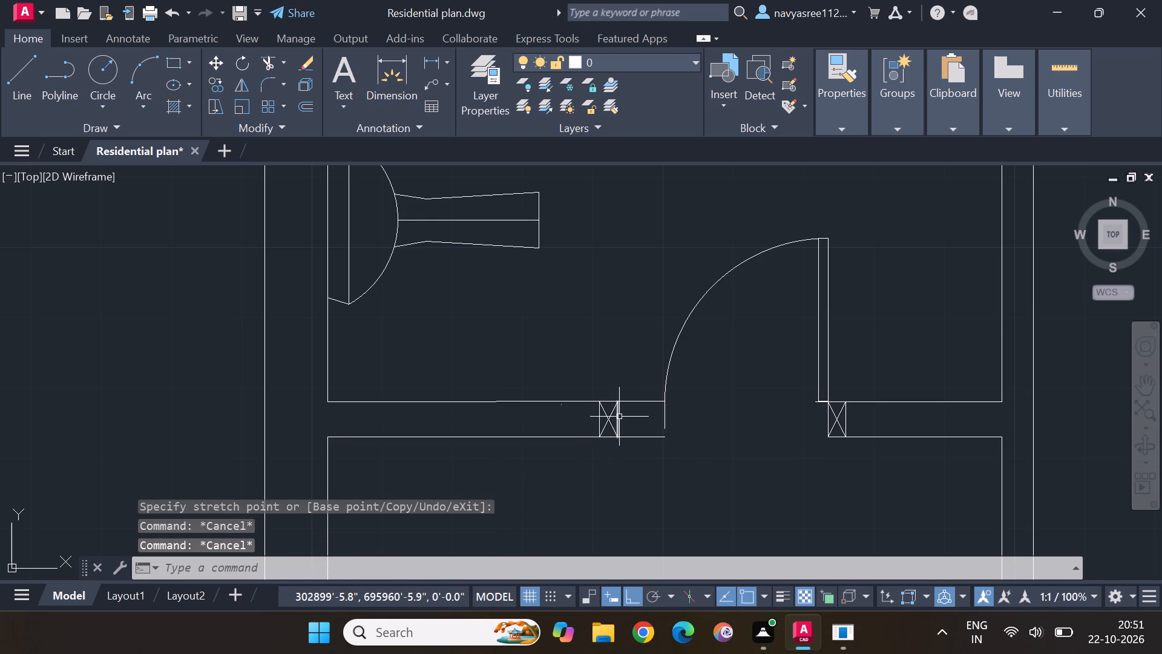
Move the crossed jamb west of the door about 6.8" east to the new wall end.
scroll(617, 417, up, 3)
drag(637, 411, 527, 492)
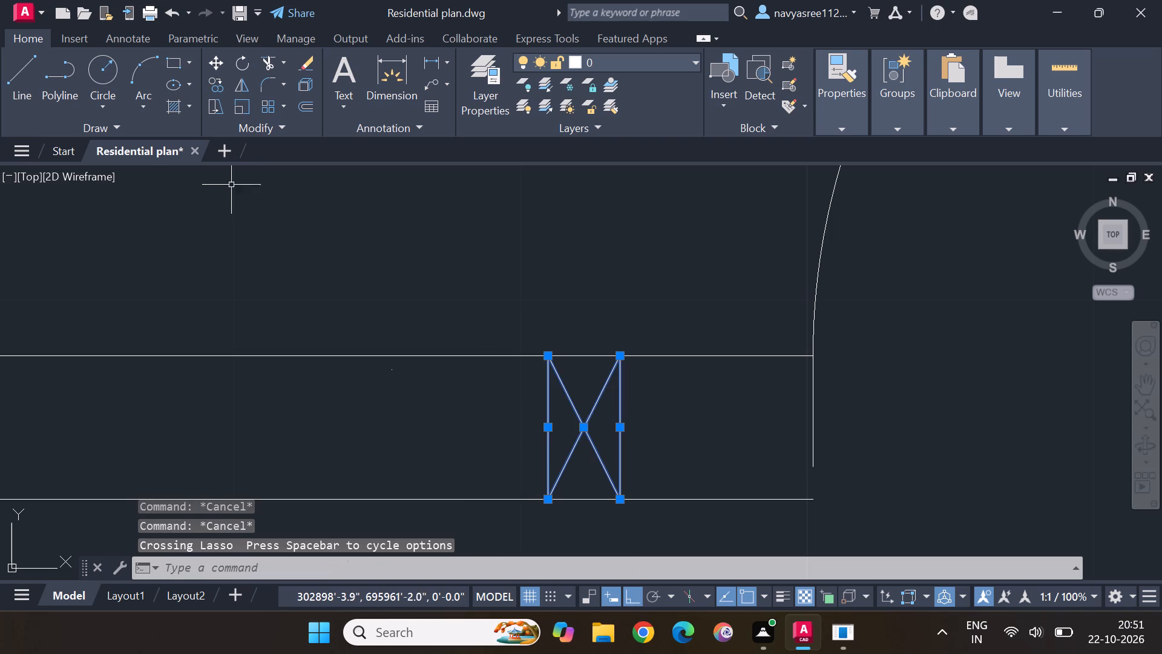
drag(214, 62, 232, 72)
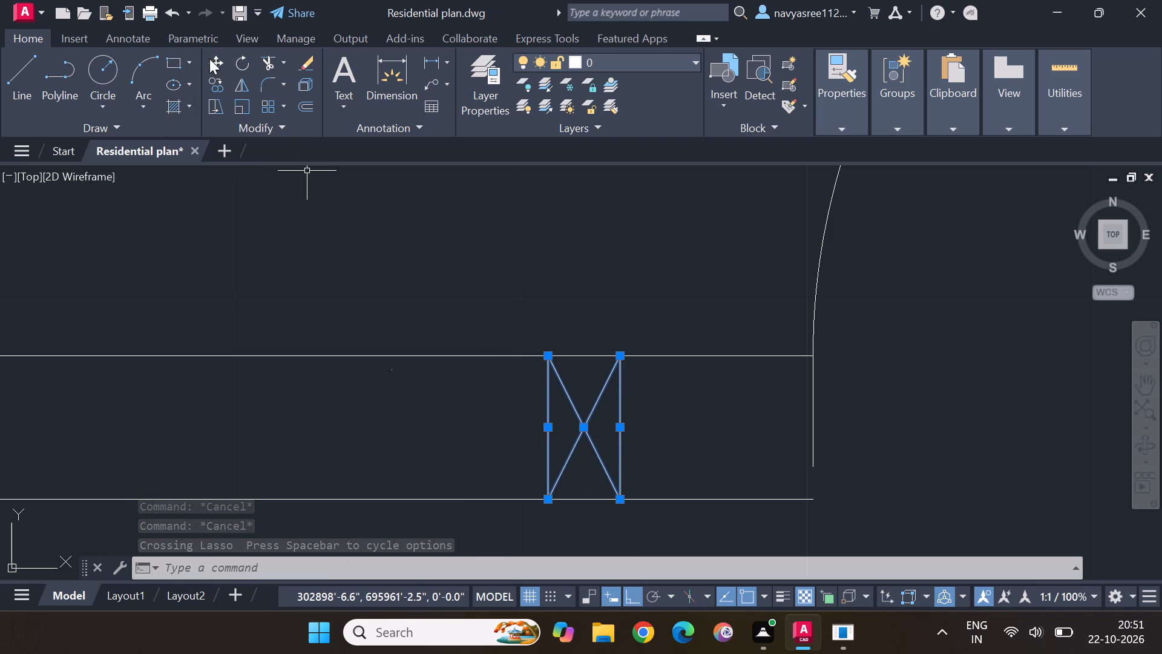
click(212, 59)
click(616, 422)
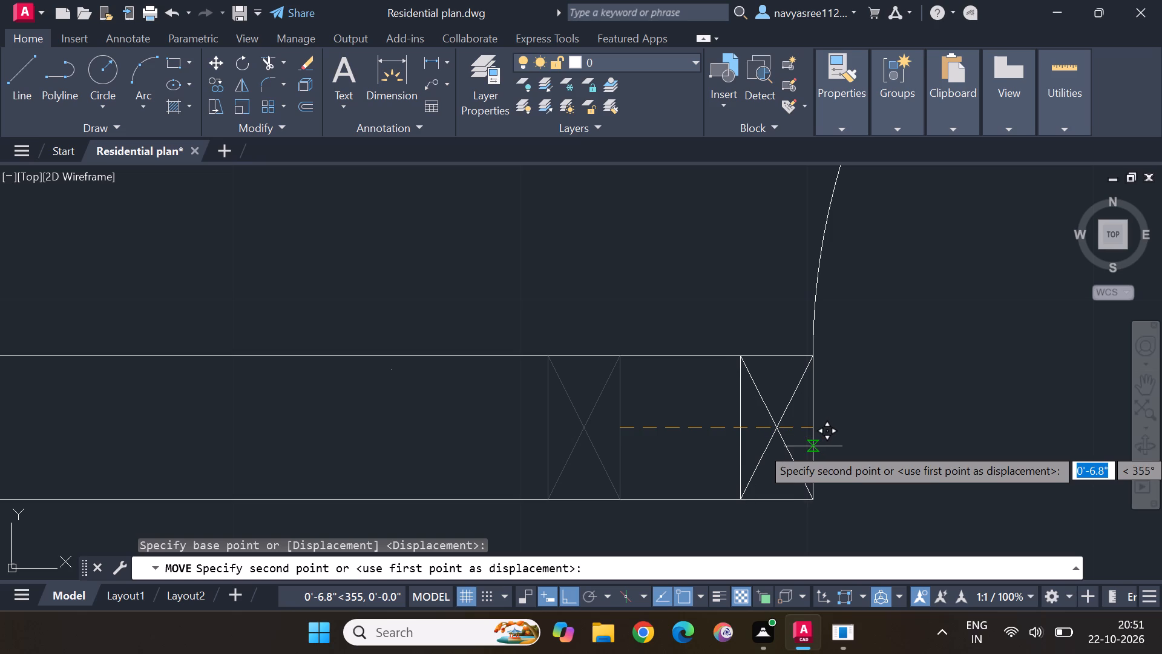
click(812, 446)
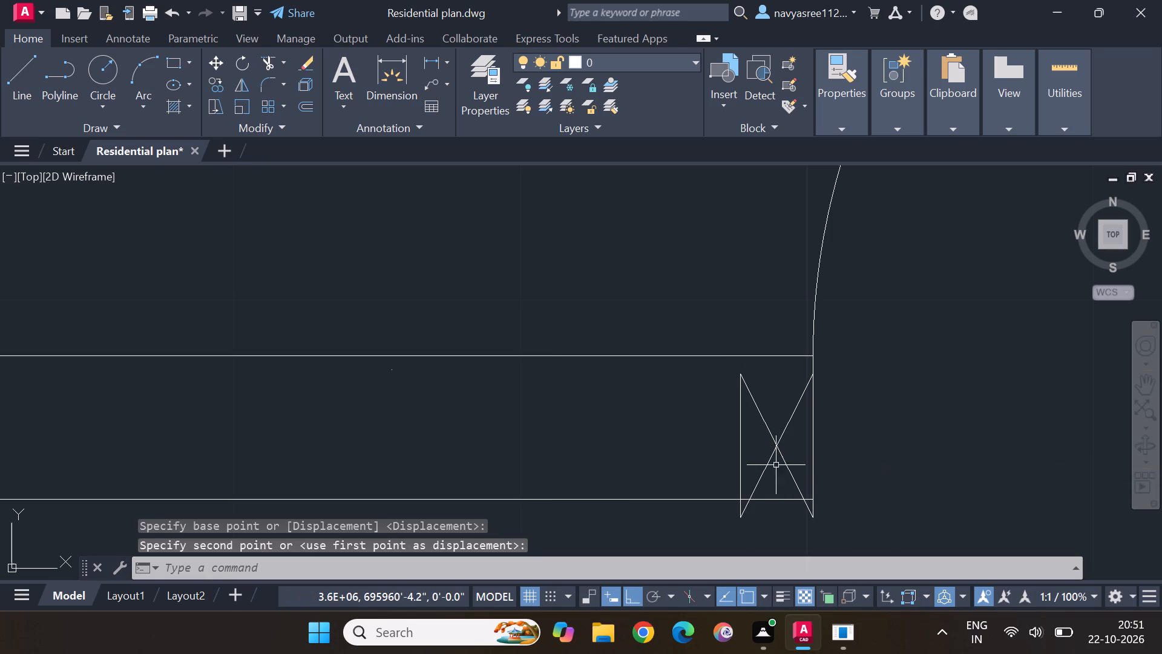
drag(824, 429, 691, 461)
key(Escape)
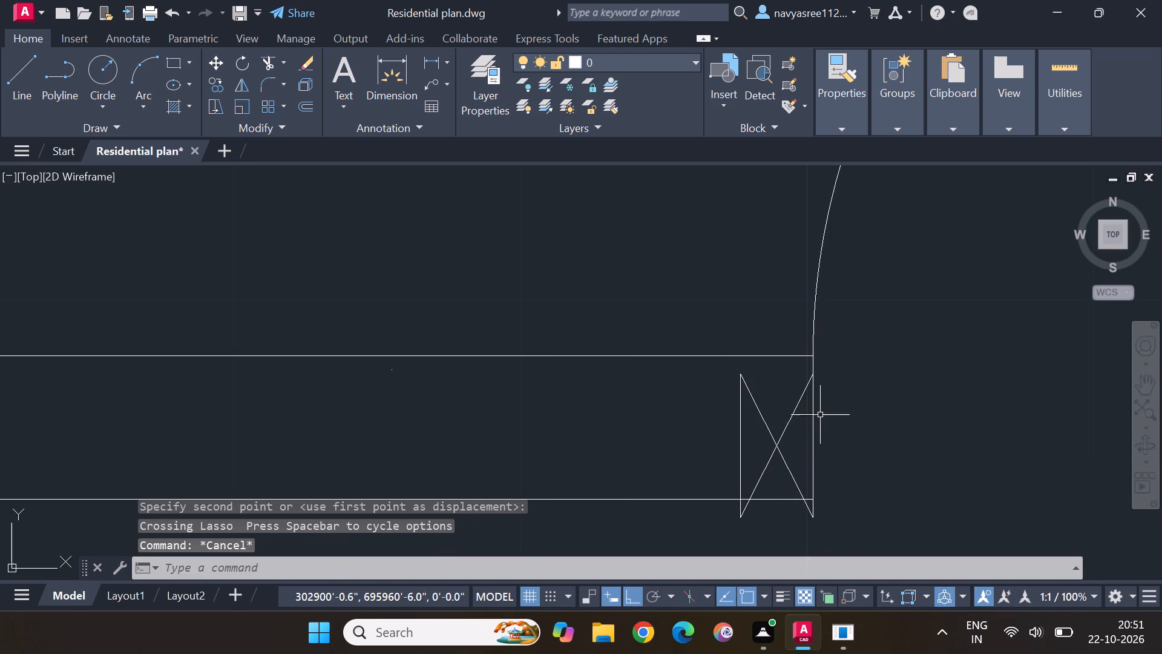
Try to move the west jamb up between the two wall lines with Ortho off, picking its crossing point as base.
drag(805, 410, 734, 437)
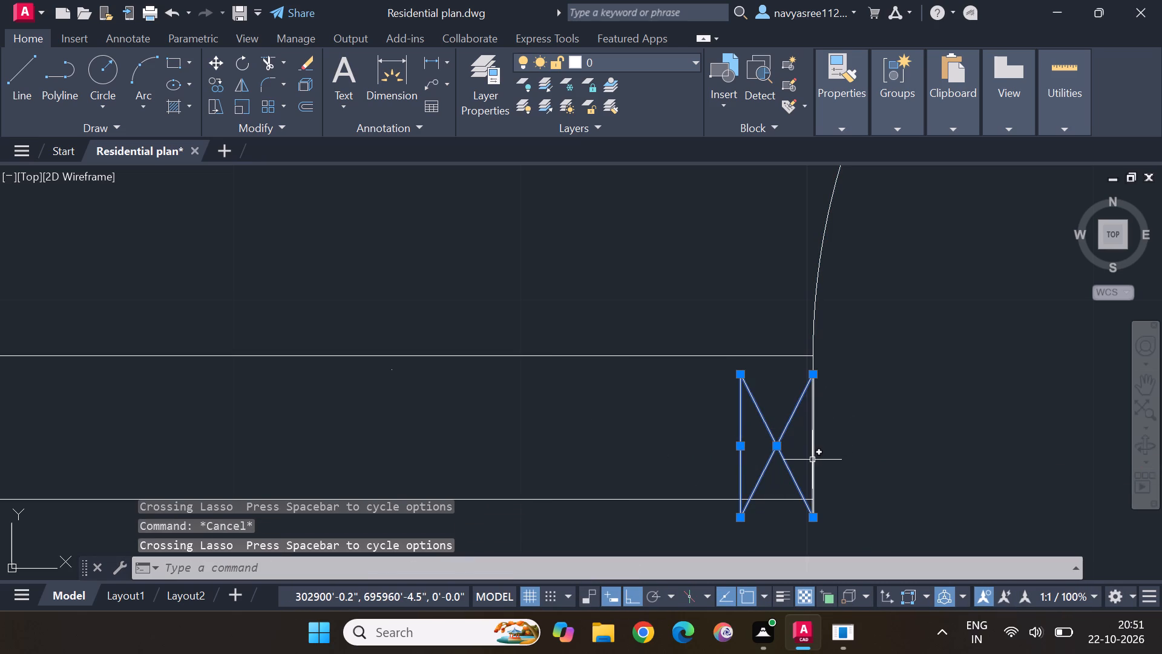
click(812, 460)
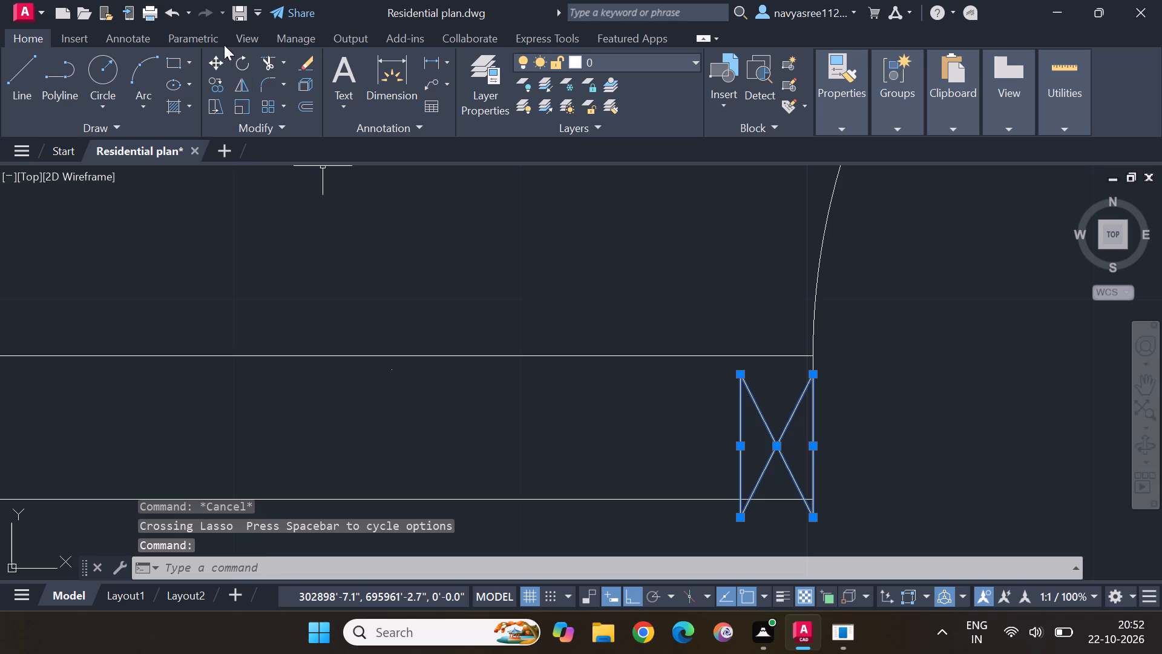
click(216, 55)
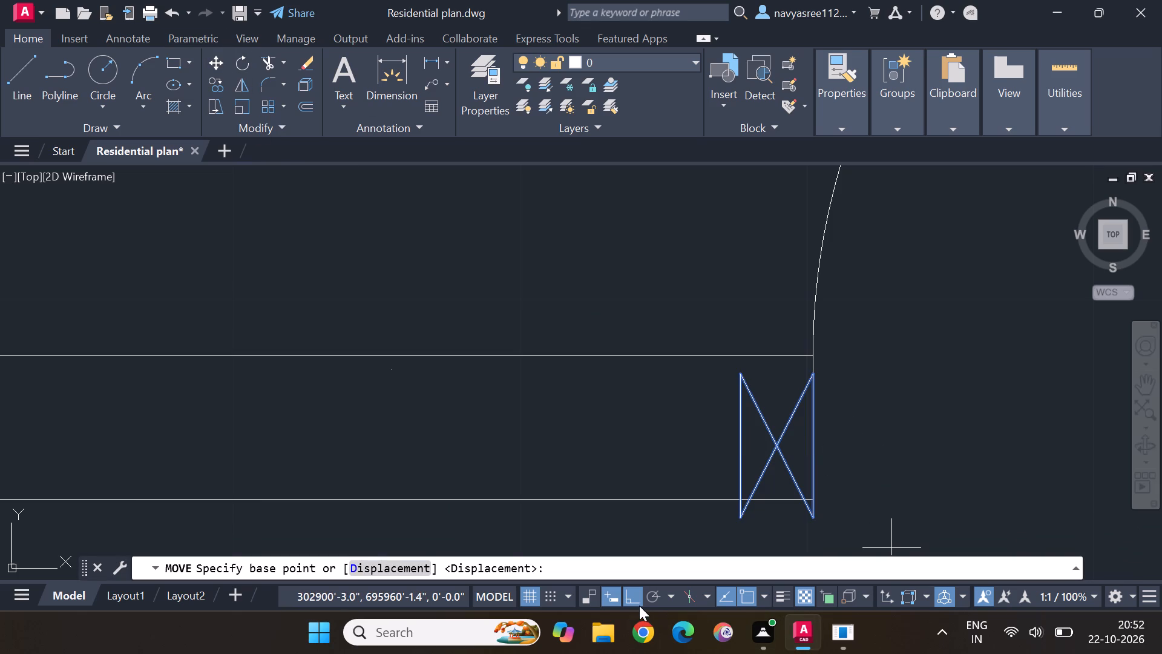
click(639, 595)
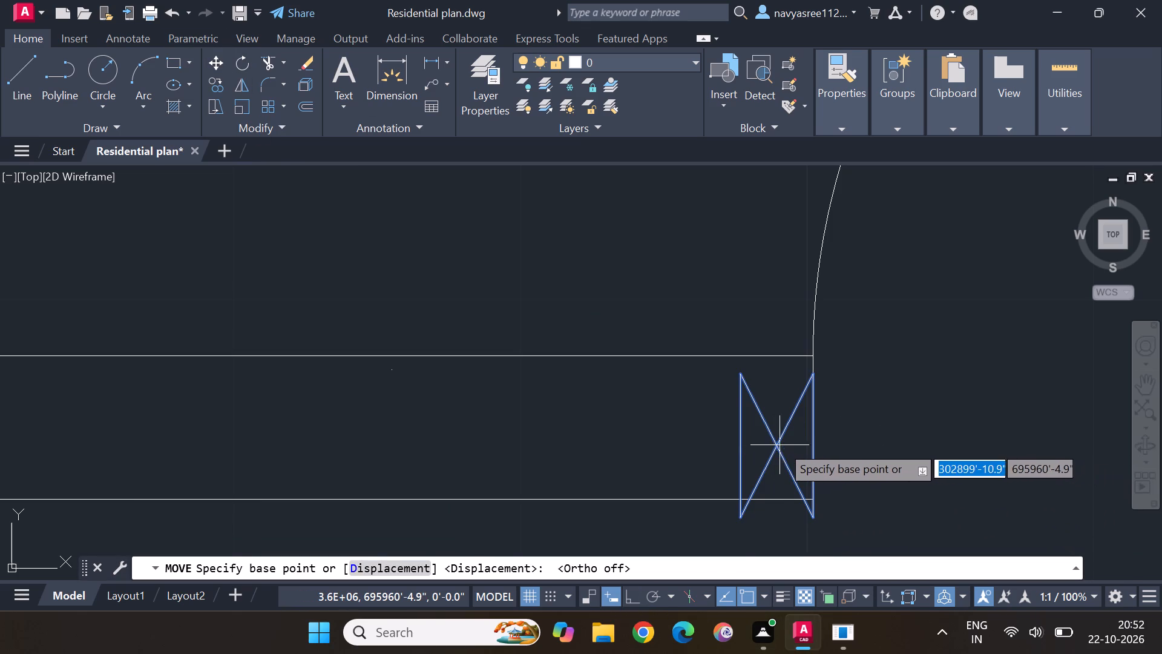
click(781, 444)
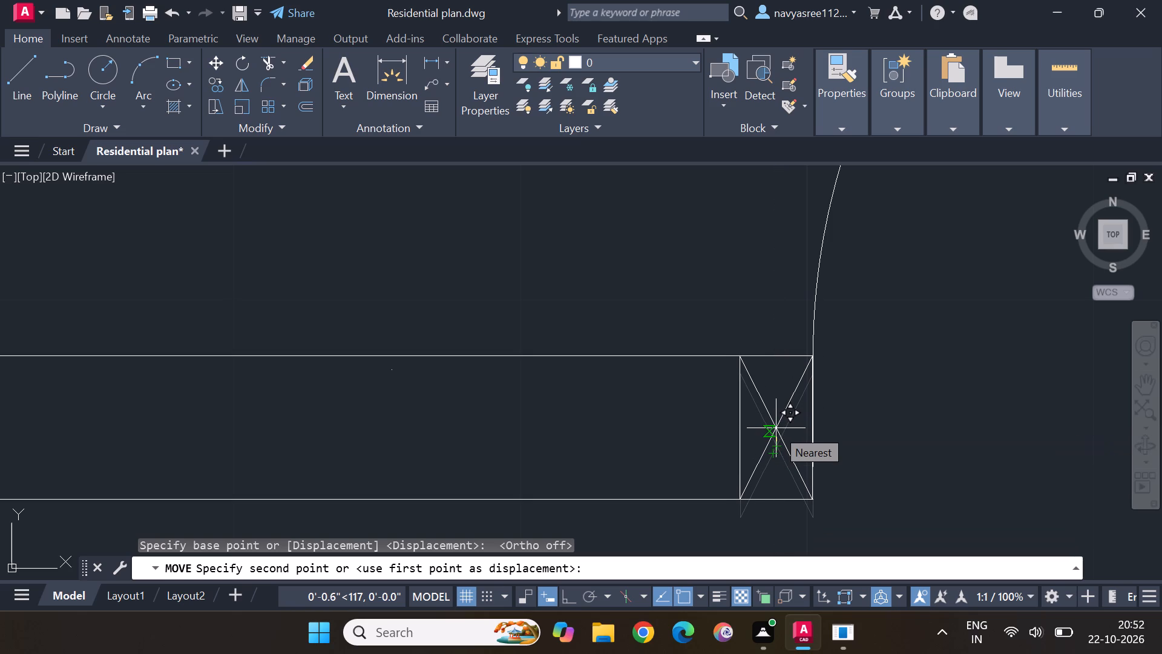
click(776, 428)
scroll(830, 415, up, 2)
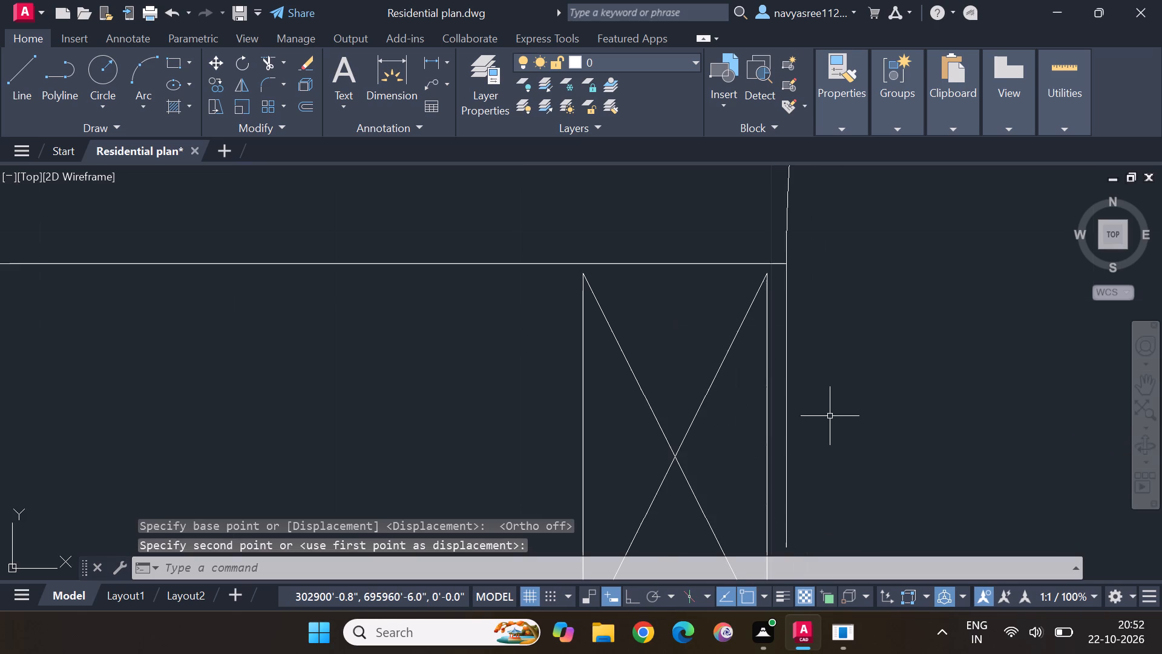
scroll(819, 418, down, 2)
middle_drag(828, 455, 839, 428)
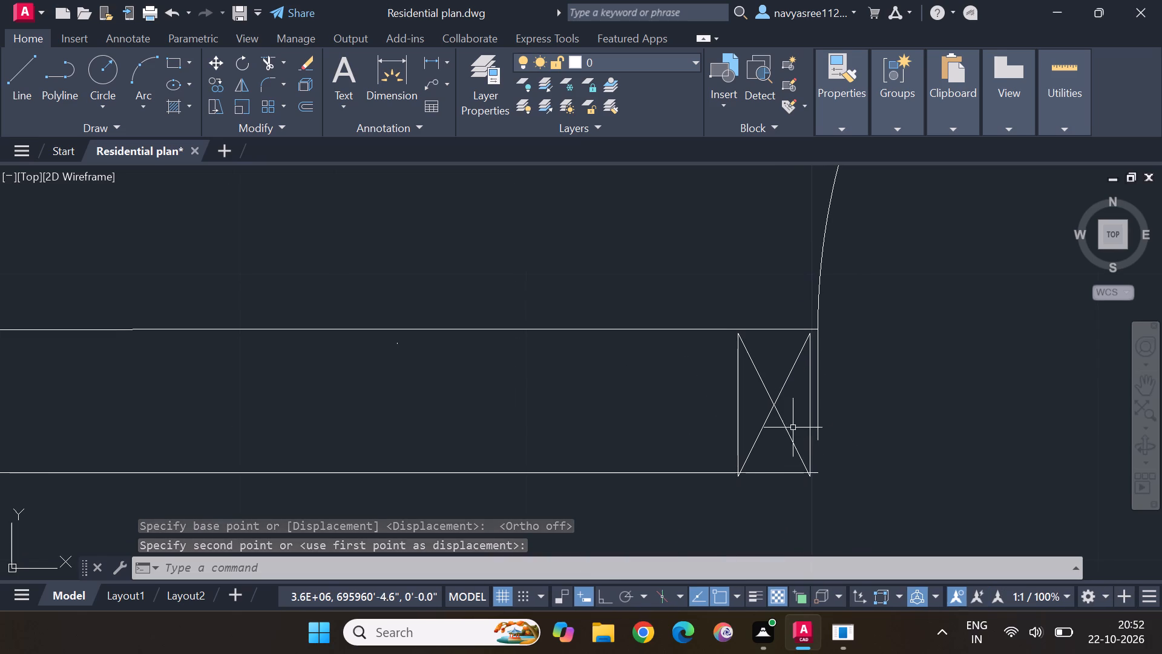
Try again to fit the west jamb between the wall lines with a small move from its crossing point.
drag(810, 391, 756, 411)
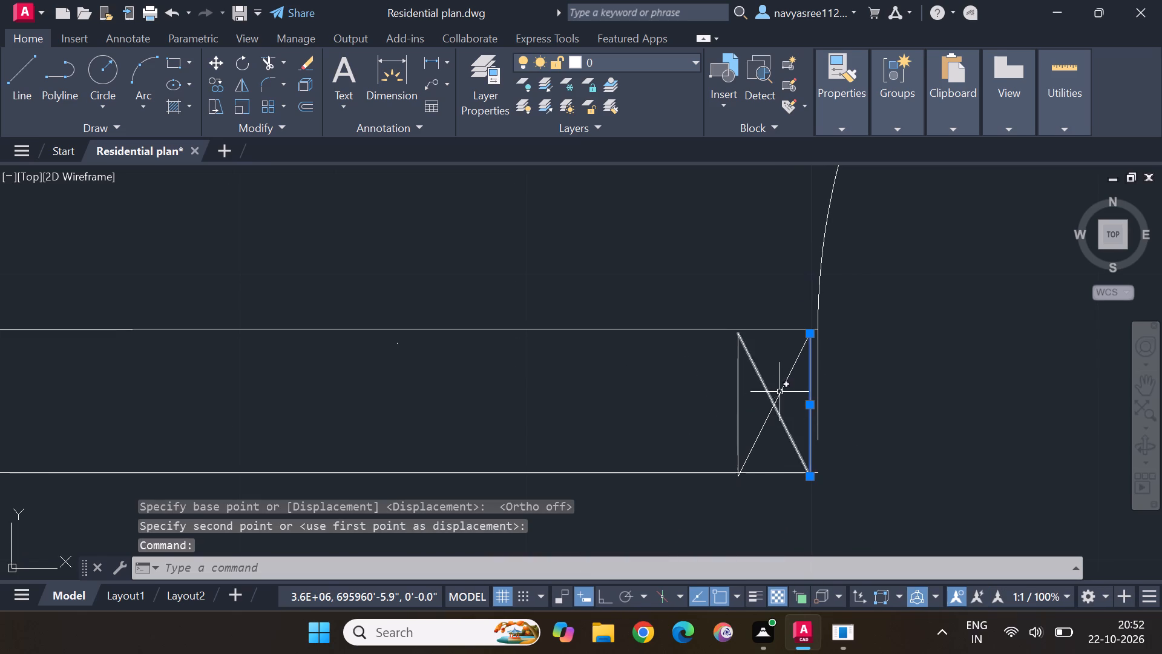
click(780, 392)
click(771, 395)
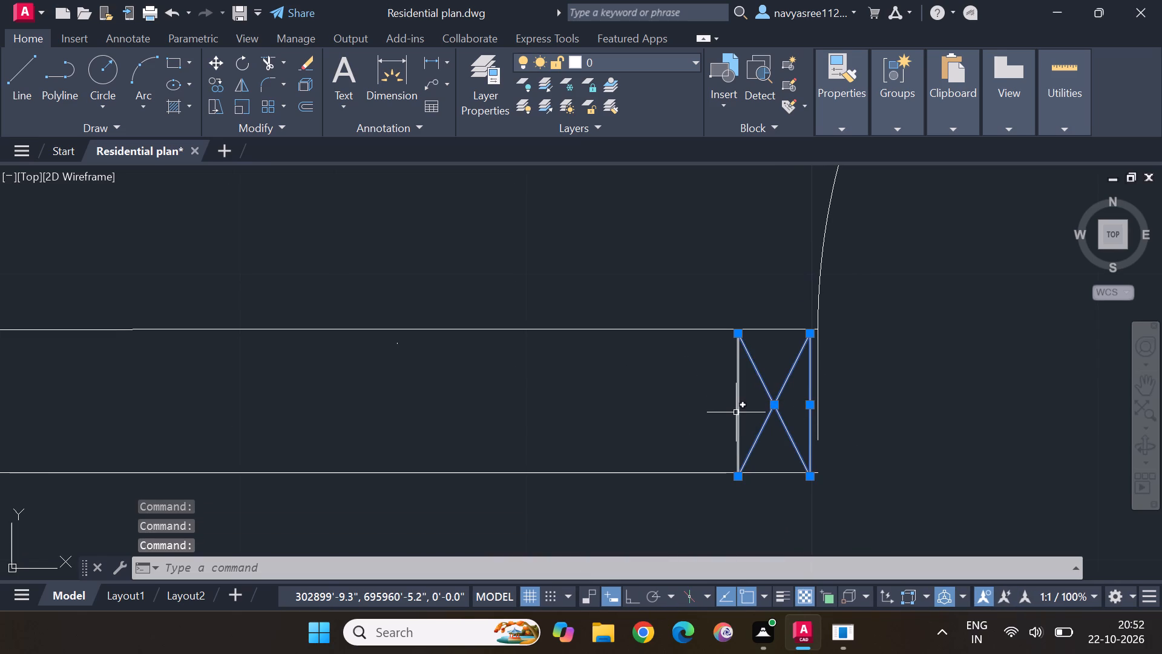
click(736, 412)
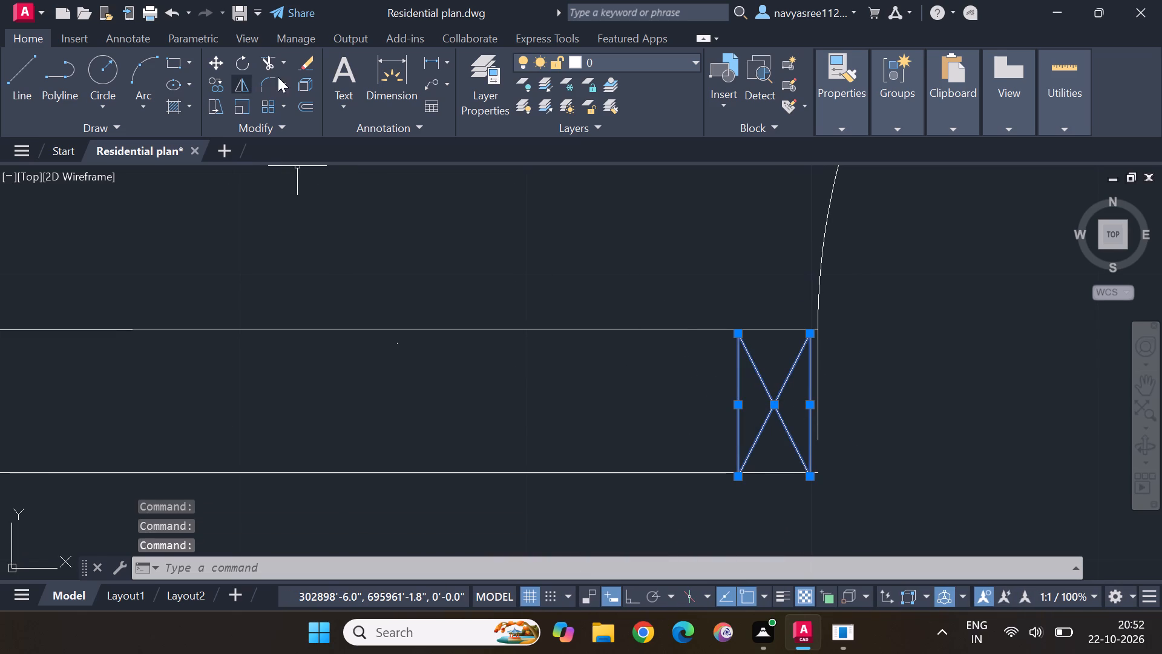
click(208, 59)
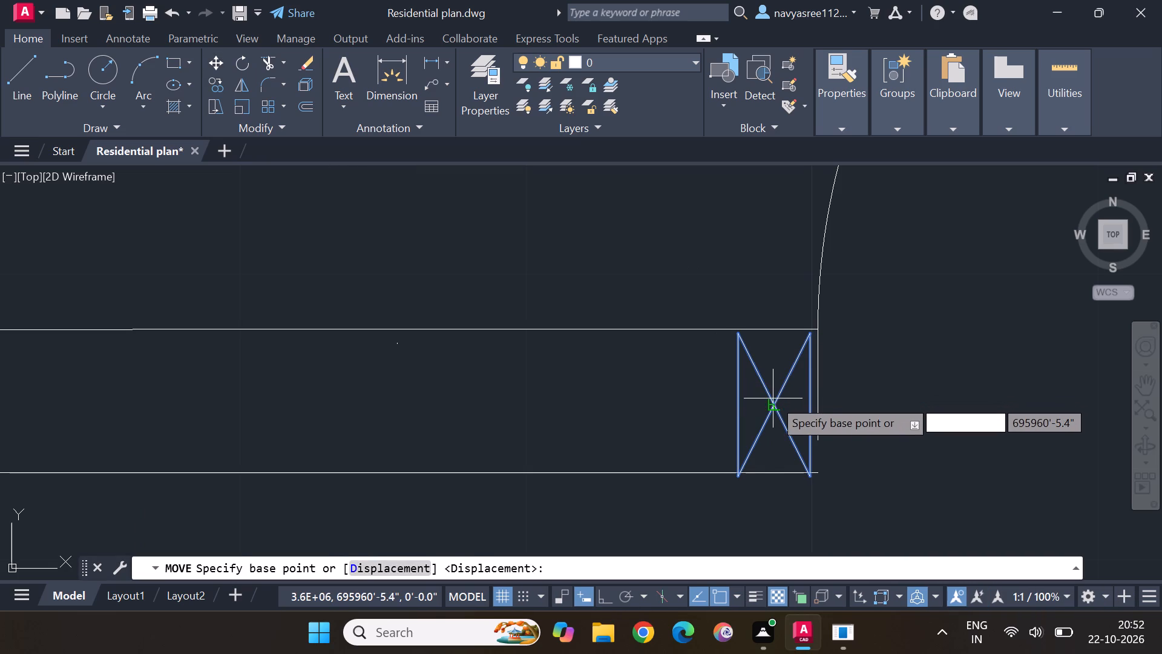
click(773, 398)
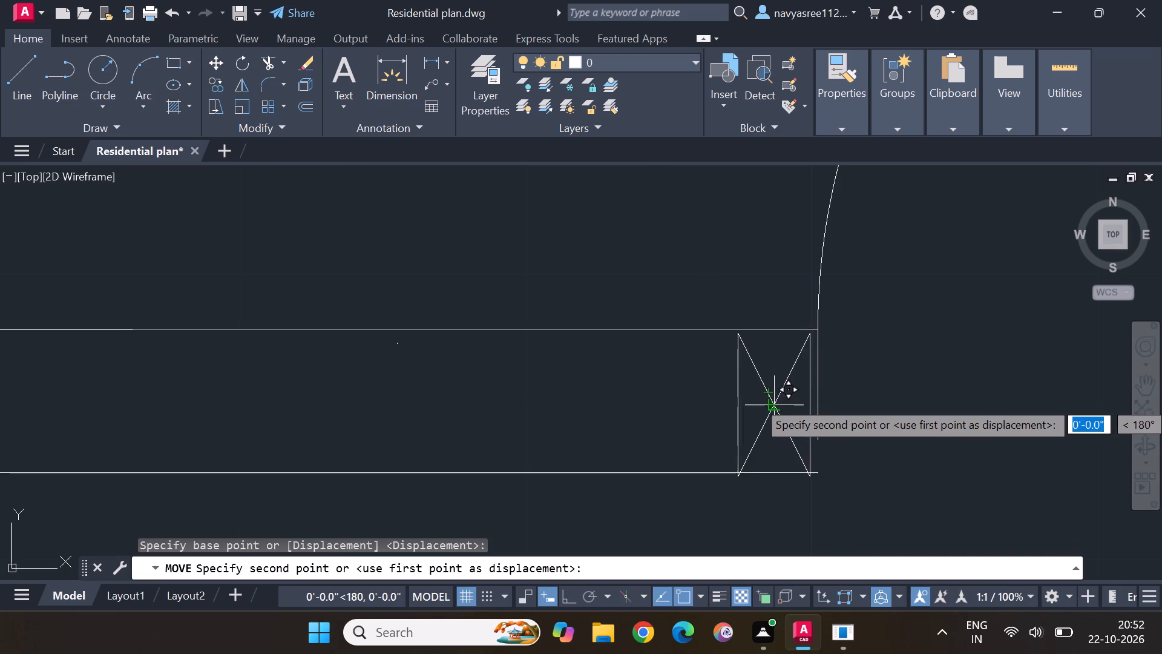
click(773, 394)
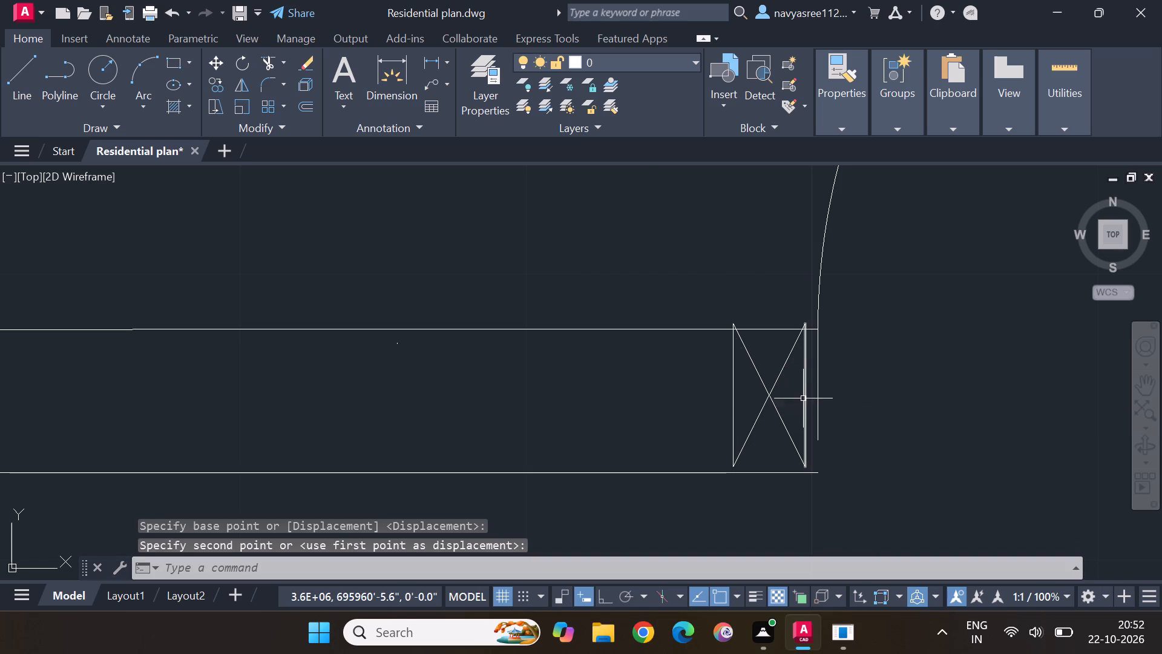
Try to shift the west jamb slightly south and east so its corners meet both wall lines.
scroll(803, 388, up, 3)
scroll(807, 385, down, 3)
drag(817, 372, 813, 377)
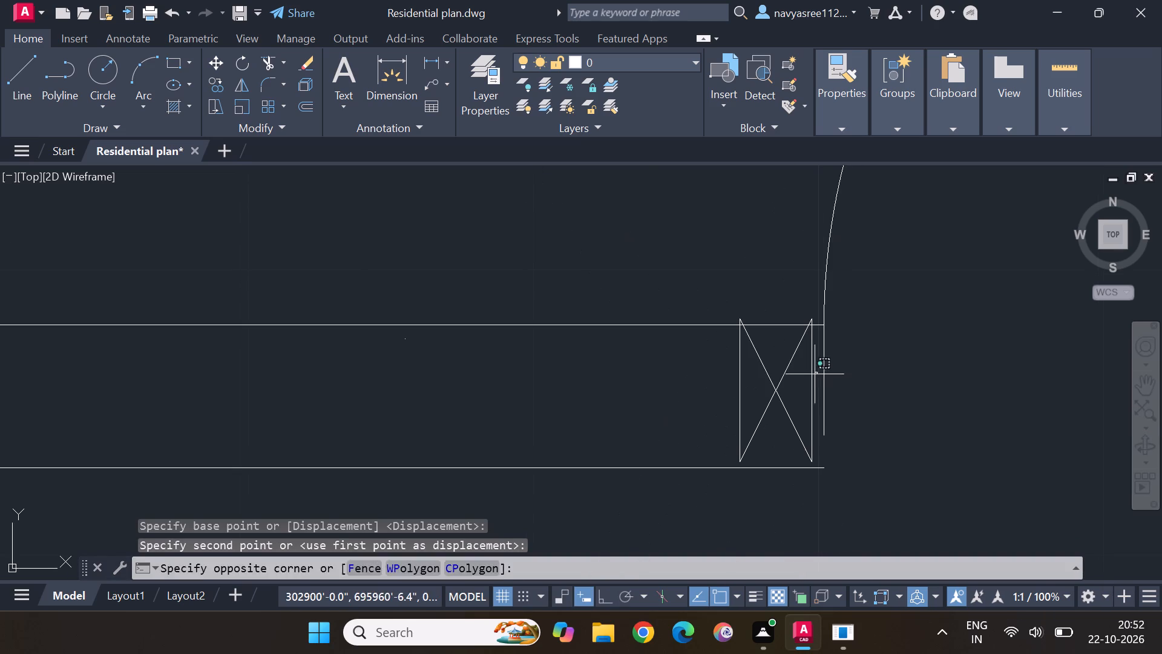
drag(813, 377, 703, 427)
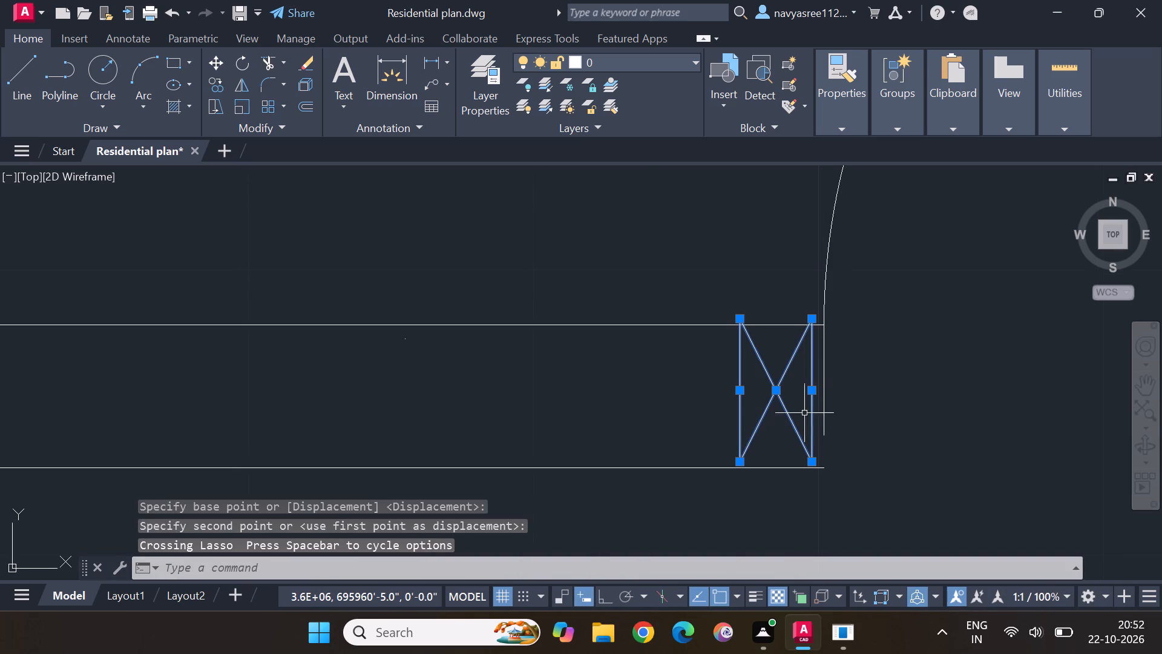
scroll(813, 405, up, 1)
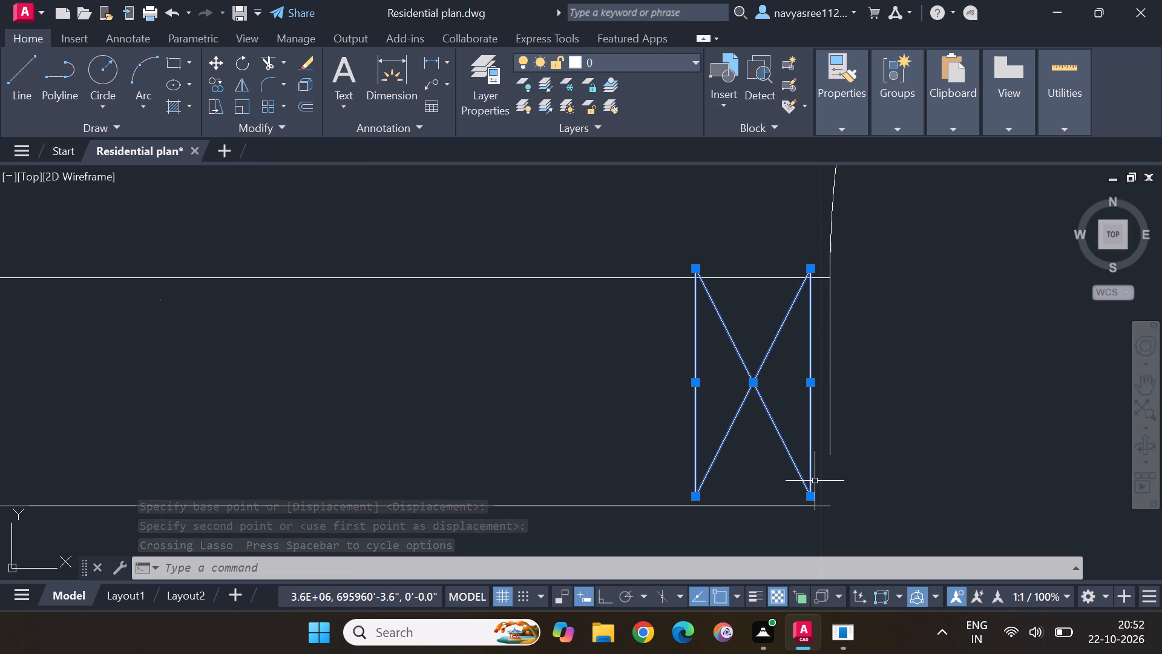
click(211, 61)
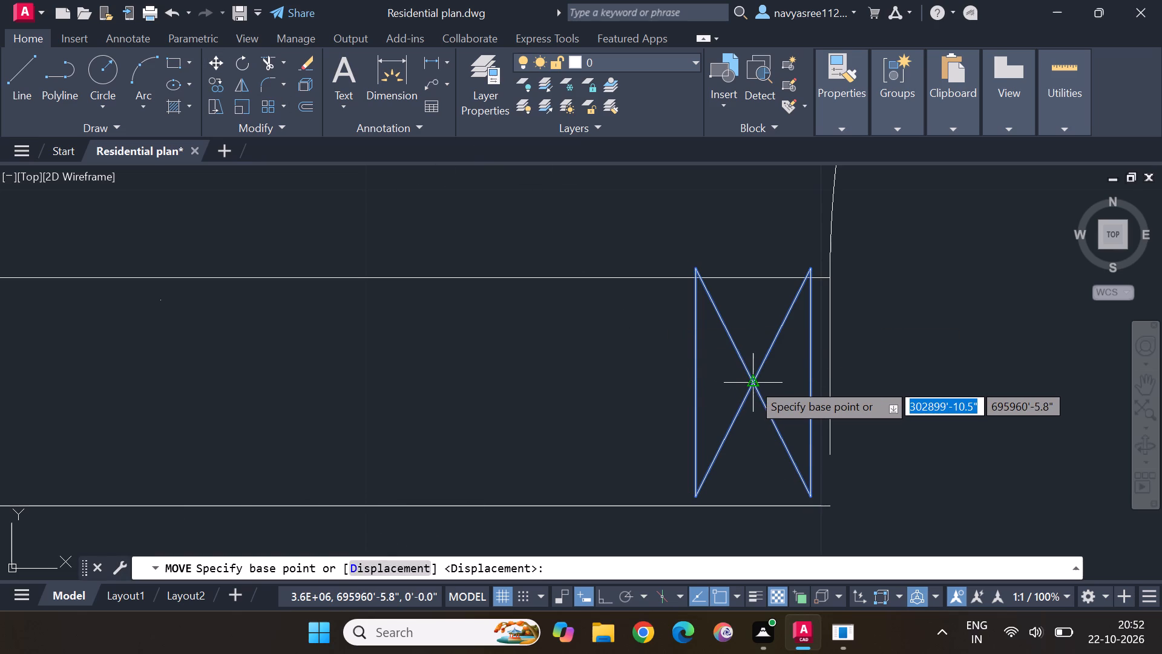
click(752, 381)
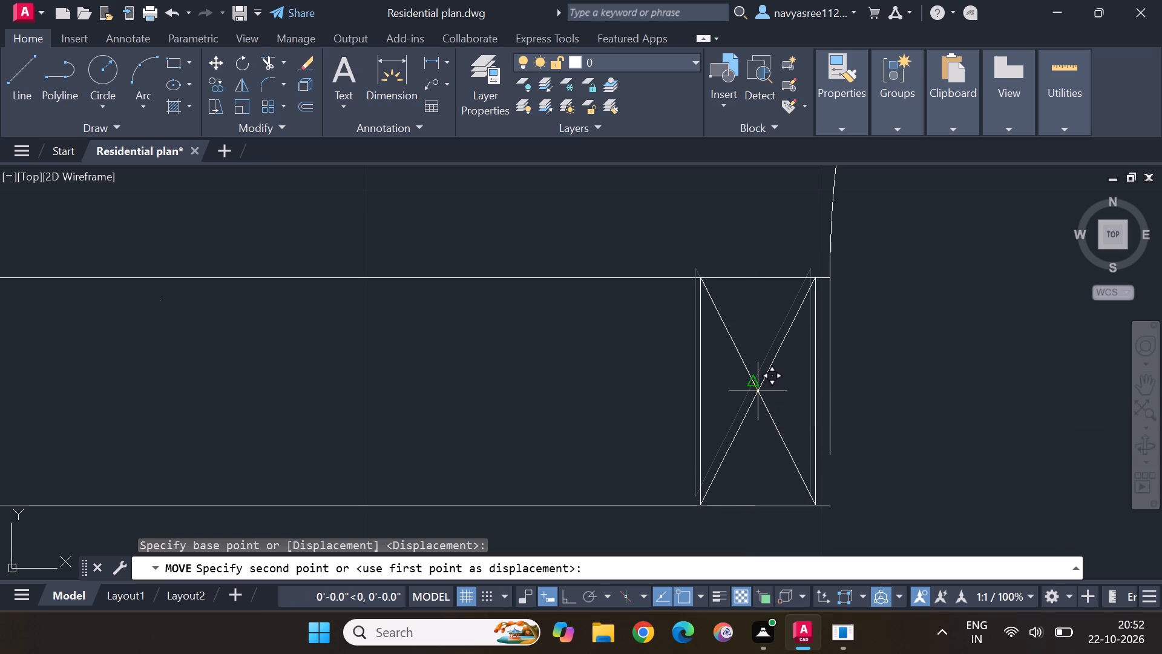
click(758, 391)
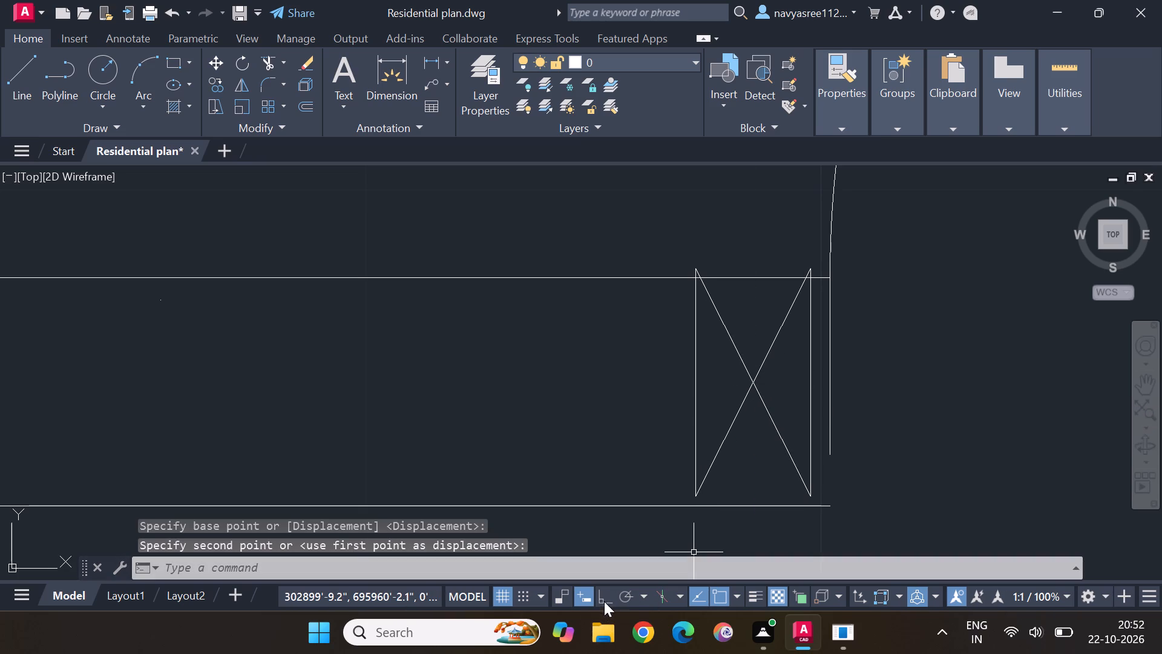
Turn Ortho on and move the west jamb from its crossing point so its corners meet both wall lines.
click(604, 598)
click(634, 598)
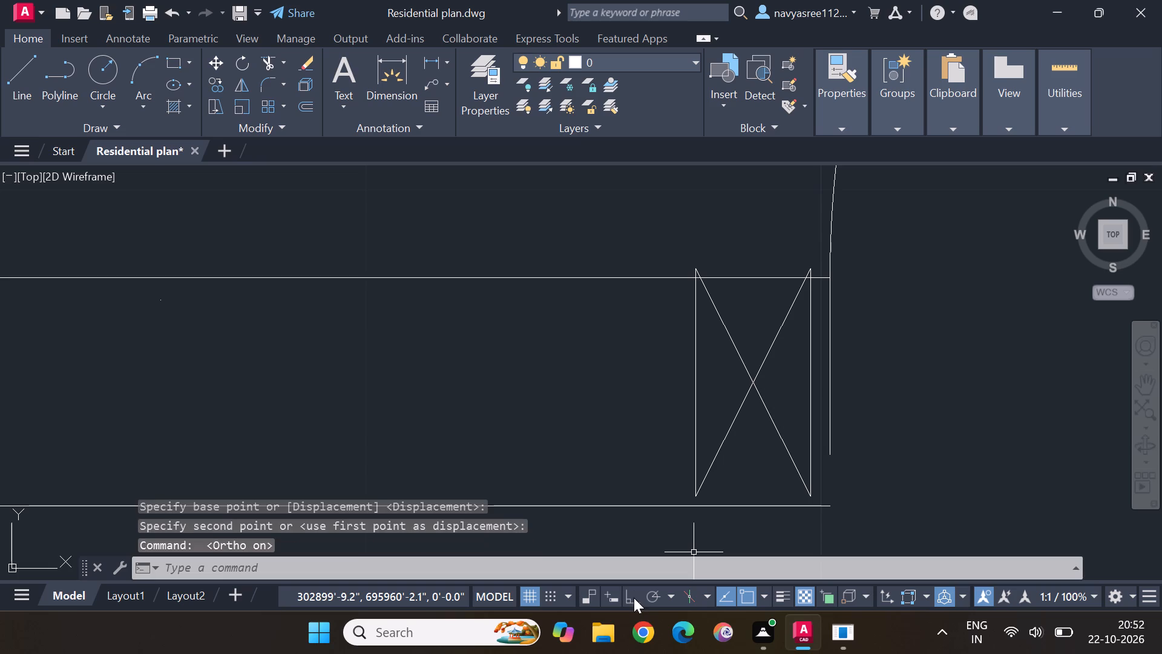
drag(816, 351, 671, 438)
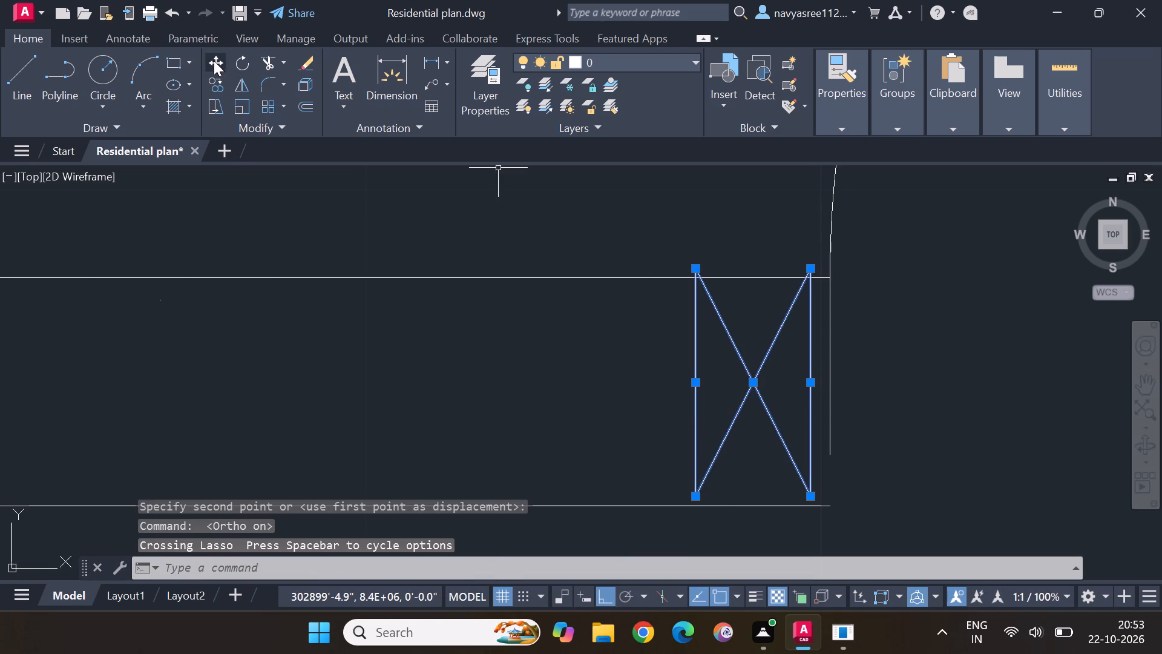
click(213, 59)
click(755, 378)
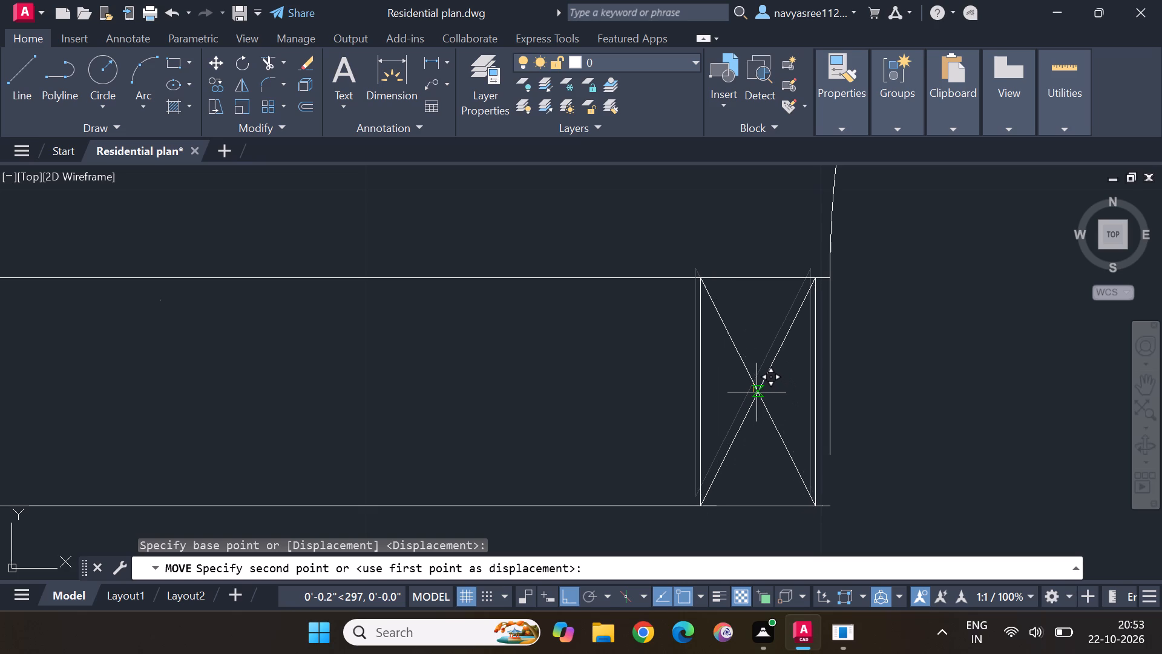
click(757, 392)
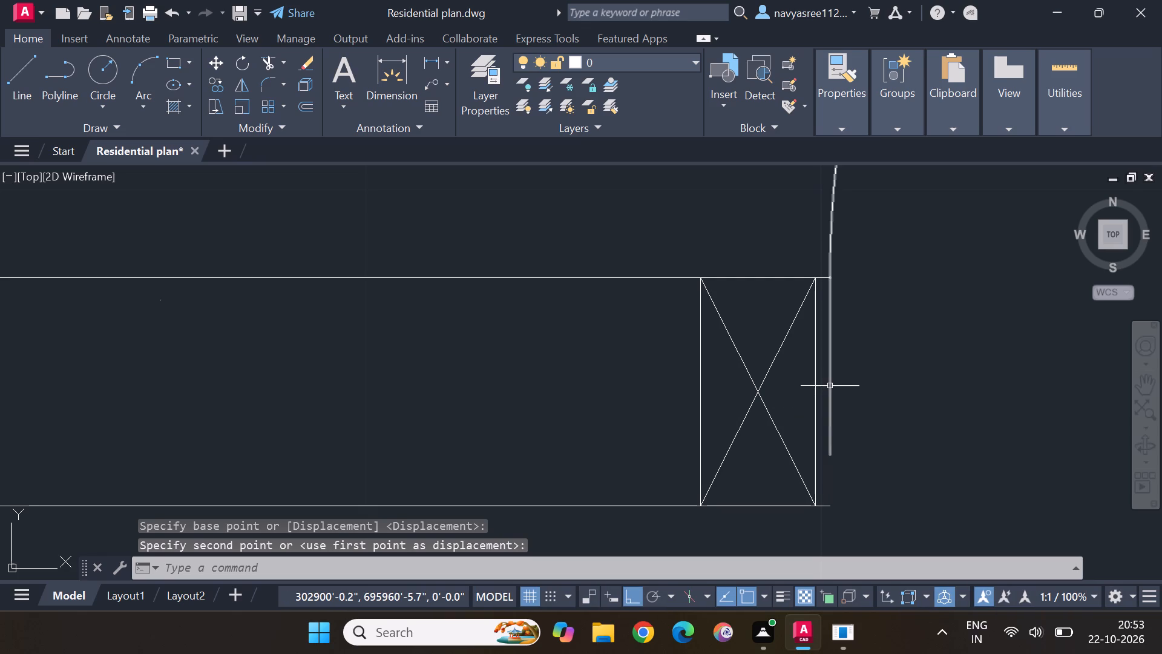
Move the bathroom door's west jamb about 0.3" east from its crossing point to meet the ends of the wall lines.
scroll(883, 361, down, 1)
middle_drag(921, 374, 690, 437)
scroll(735, 393, down, 2)
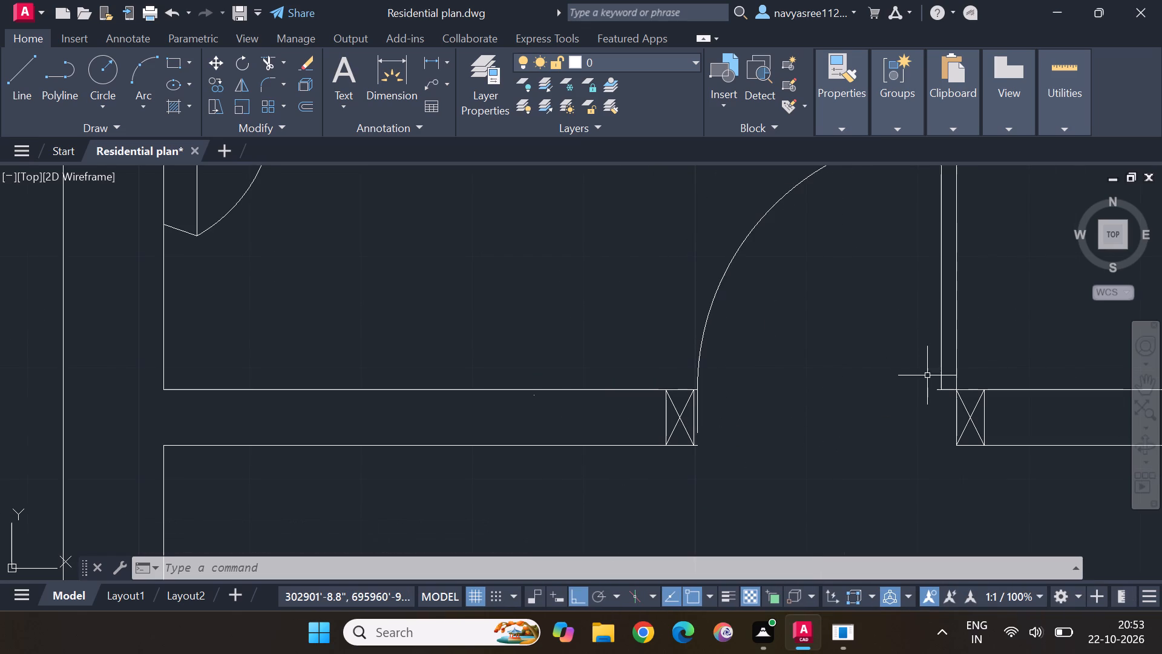
scroll(738, 449, up, 3)
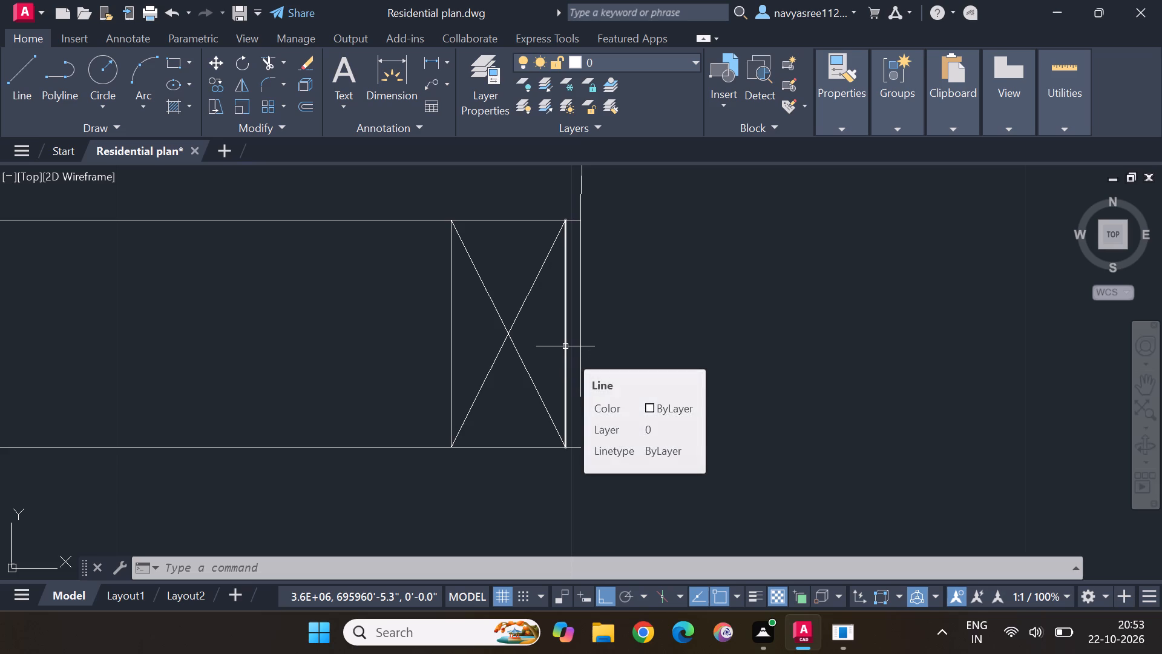
drag(571, 325, 513, 335)
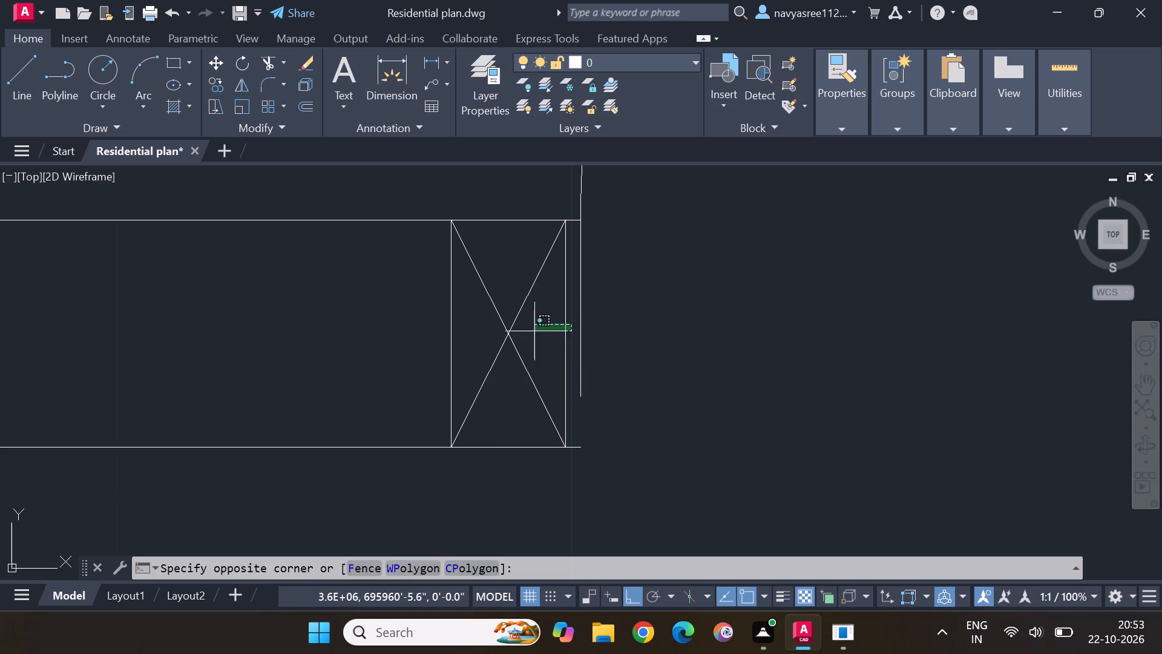
drag(513, 335, 394, 363)
click(214, 60)
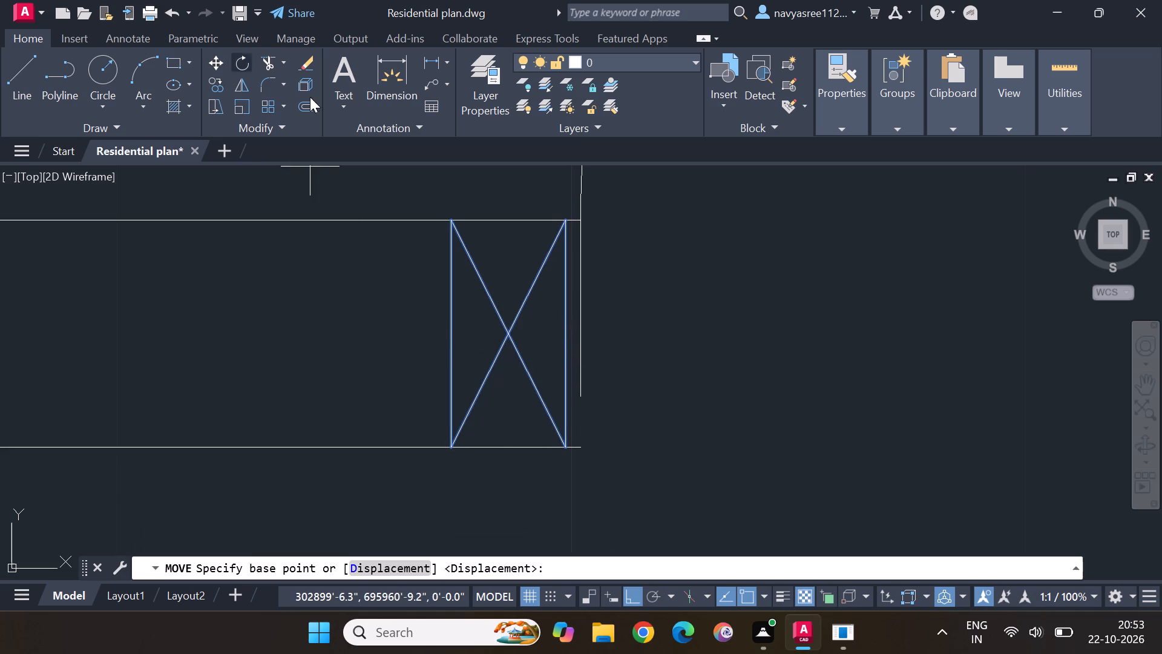
click(511, 331)
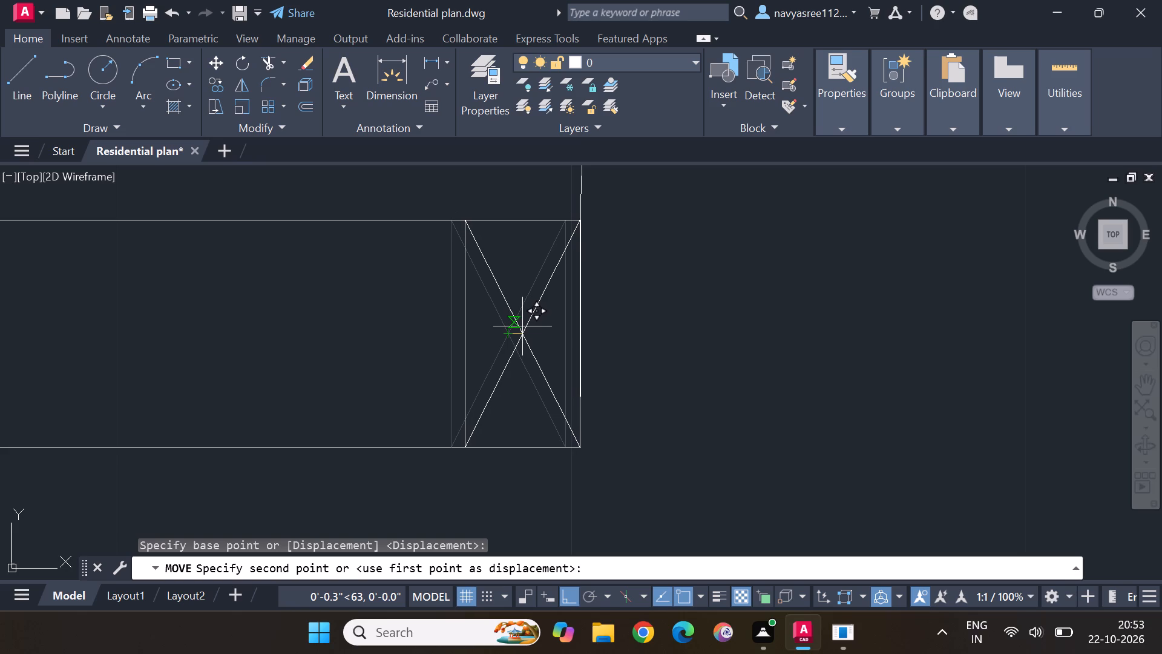
scroll(522, 326, up, 4)
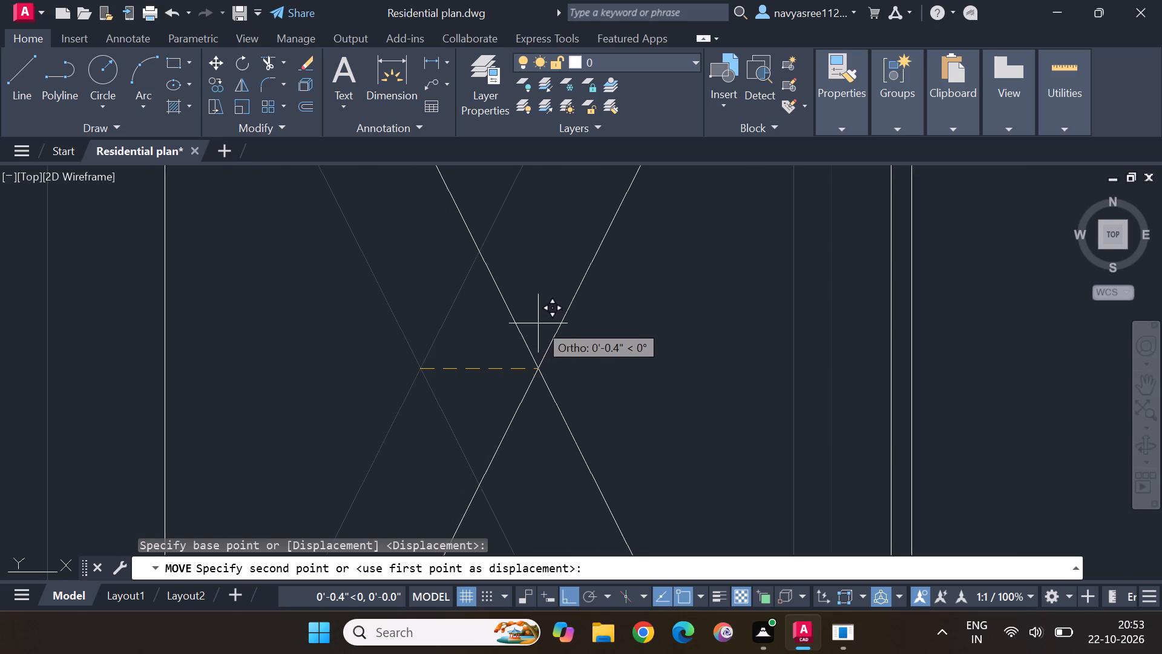
scroll(533, 326, down, 2)
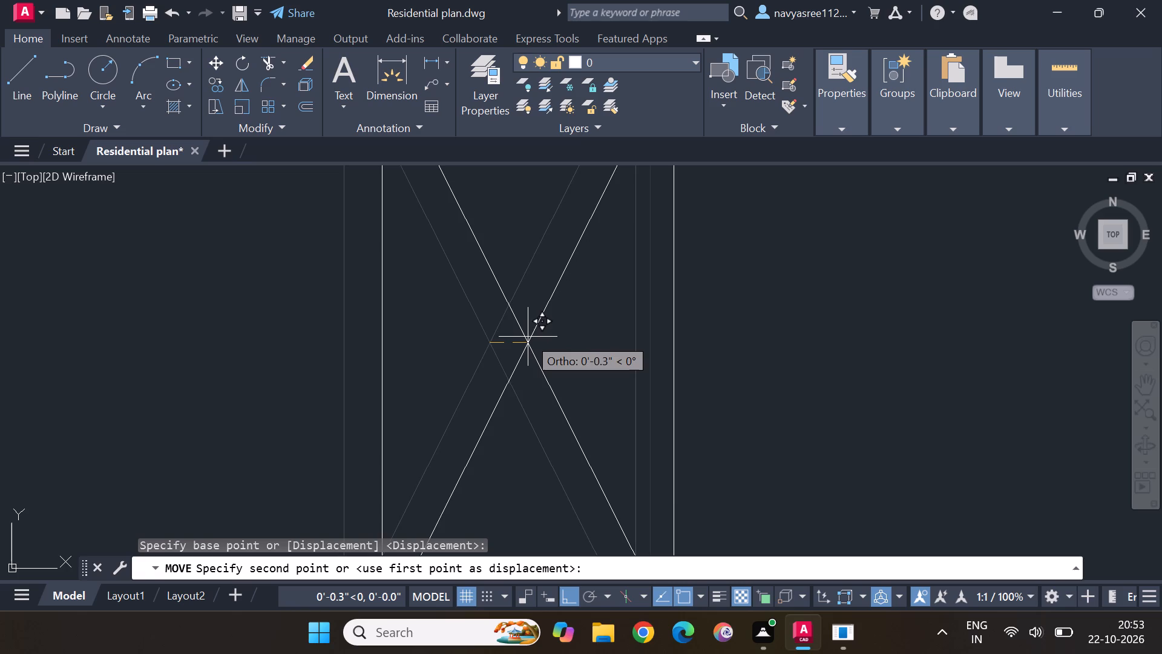
click(528, 337)
Scale the kitchen block north of the floor plan freehand, using its northwest corner as the base point.
scroll(562, 316, down, 4)
scroll(672, 302, down, 3)
middle_drag(672, 302, 674, 480)
scroll(772, 329, down, 2)
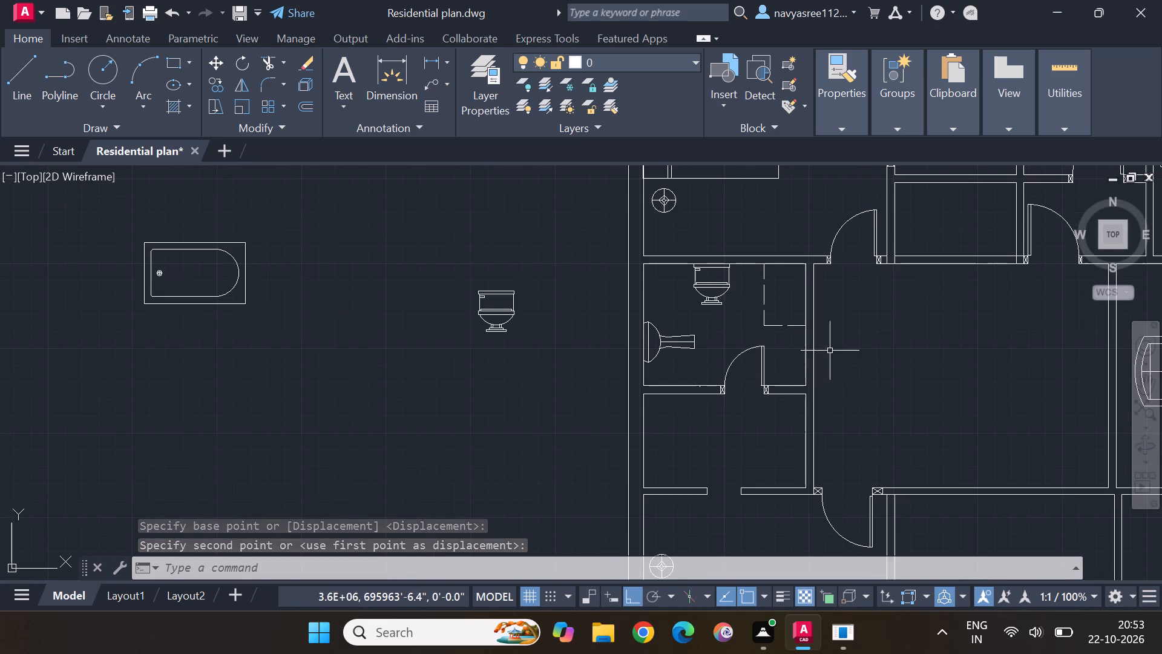
middle_drag(856, 432, 819, 424)
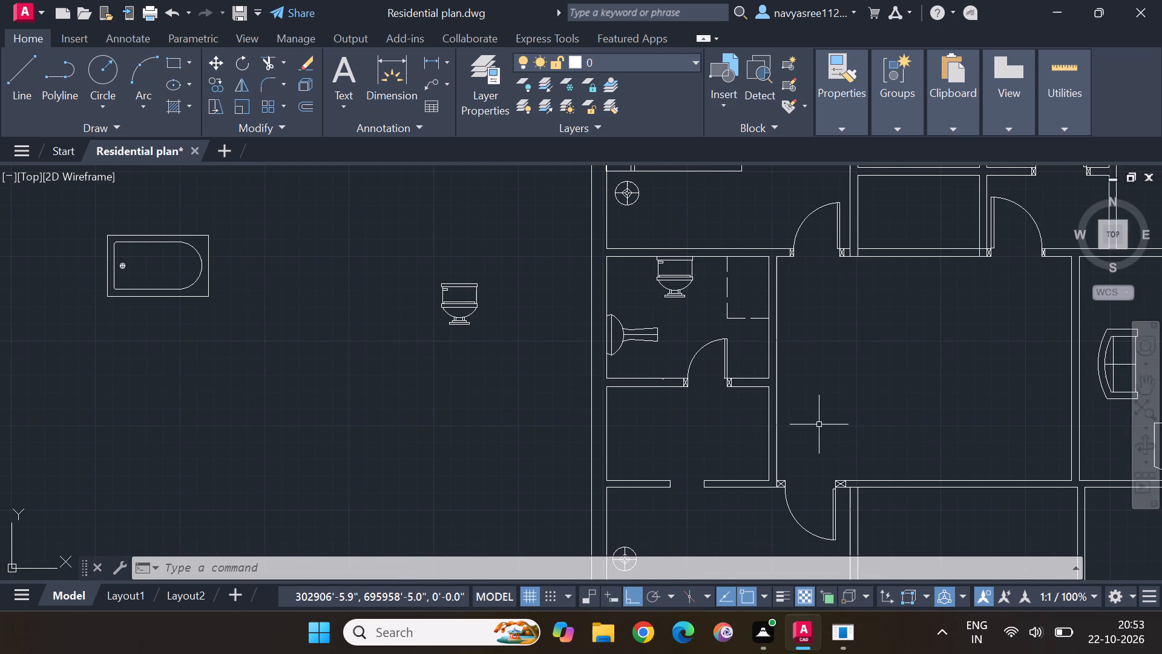
scroll(822, 417, down, 3)
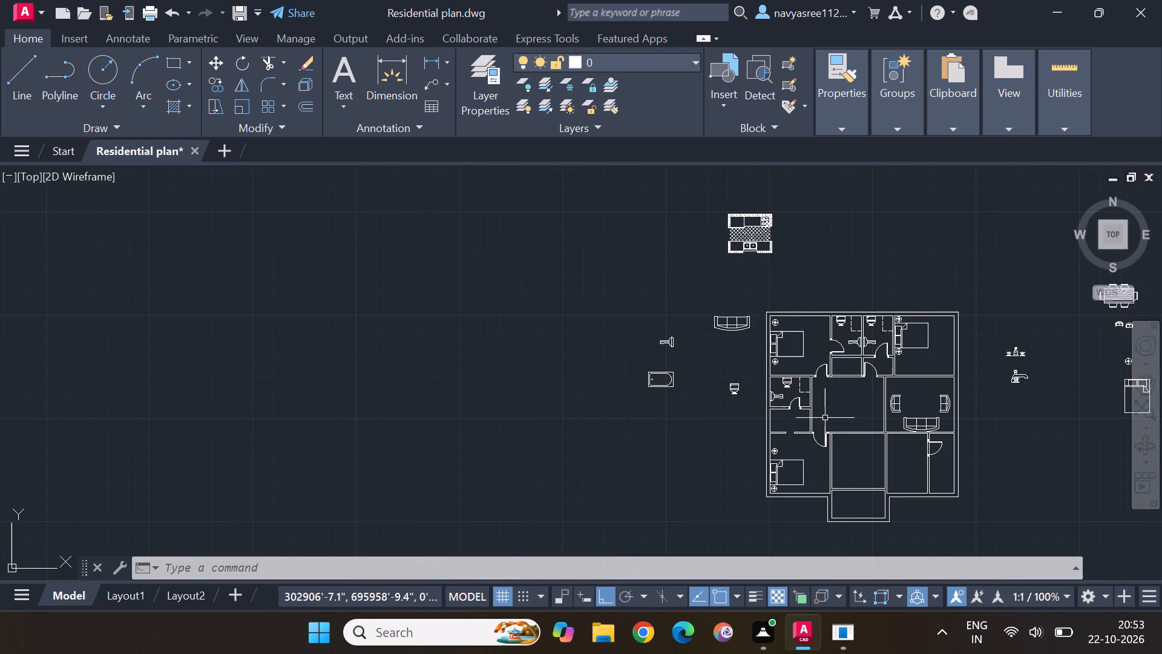
scroll(894, 389, up, 2)
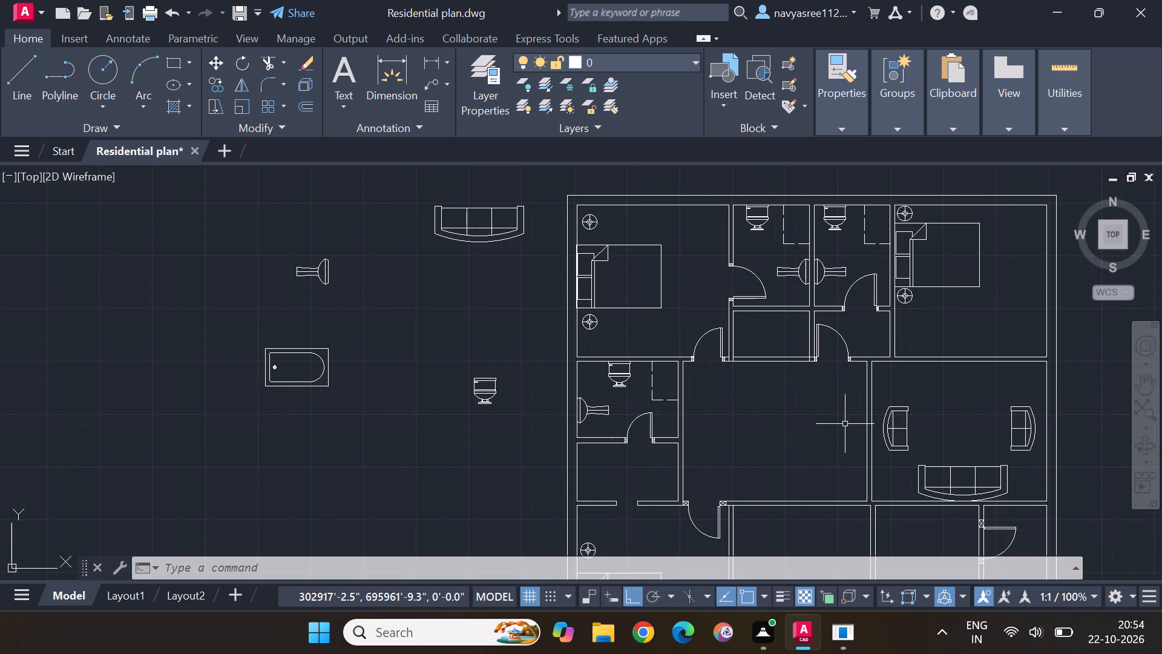
middle_drag(457, 259, 502, 466)
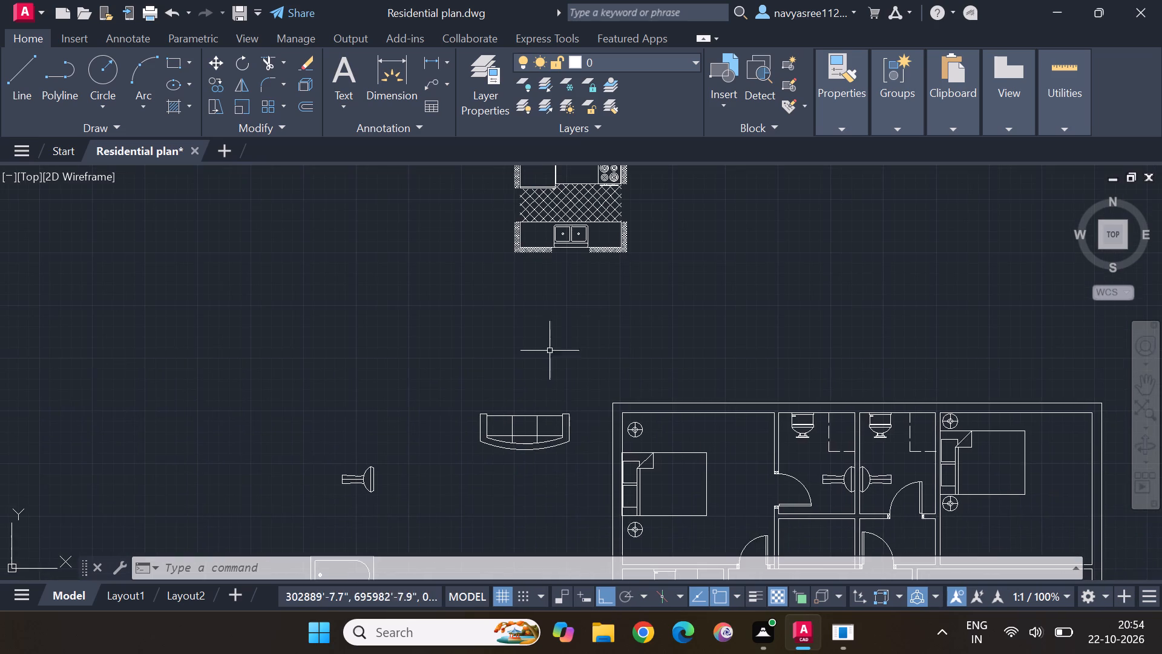
scroll(570, 305, down, 1)
drag(629, 271, 585, 171)
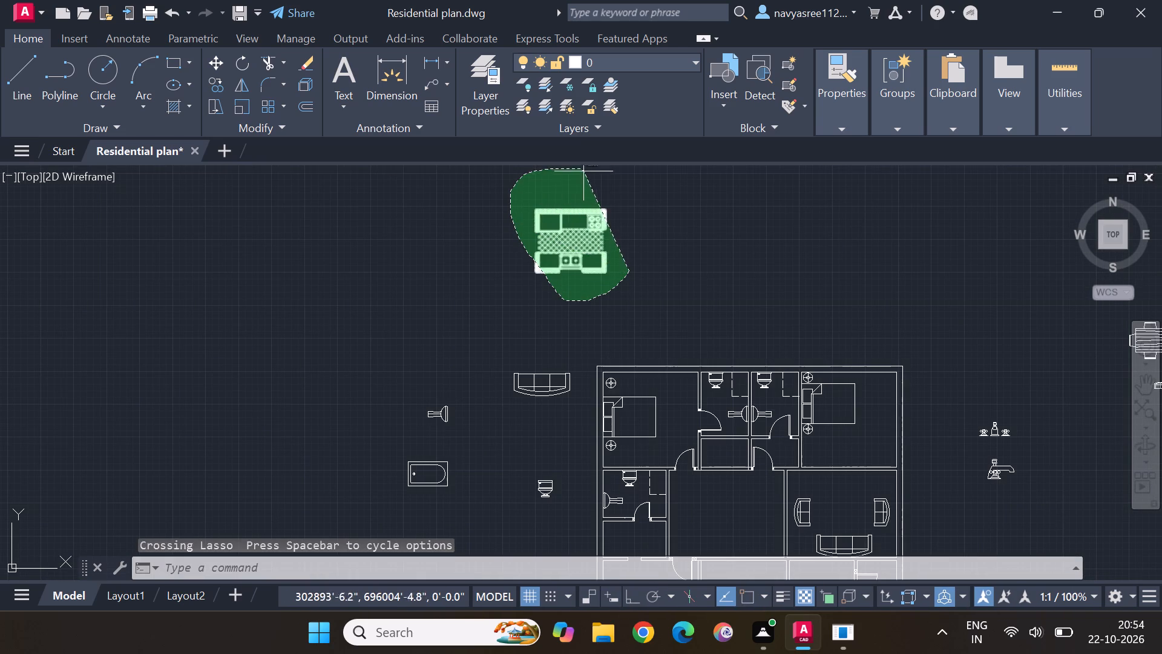
drag(585, 171, 593, 176)
text(sca)
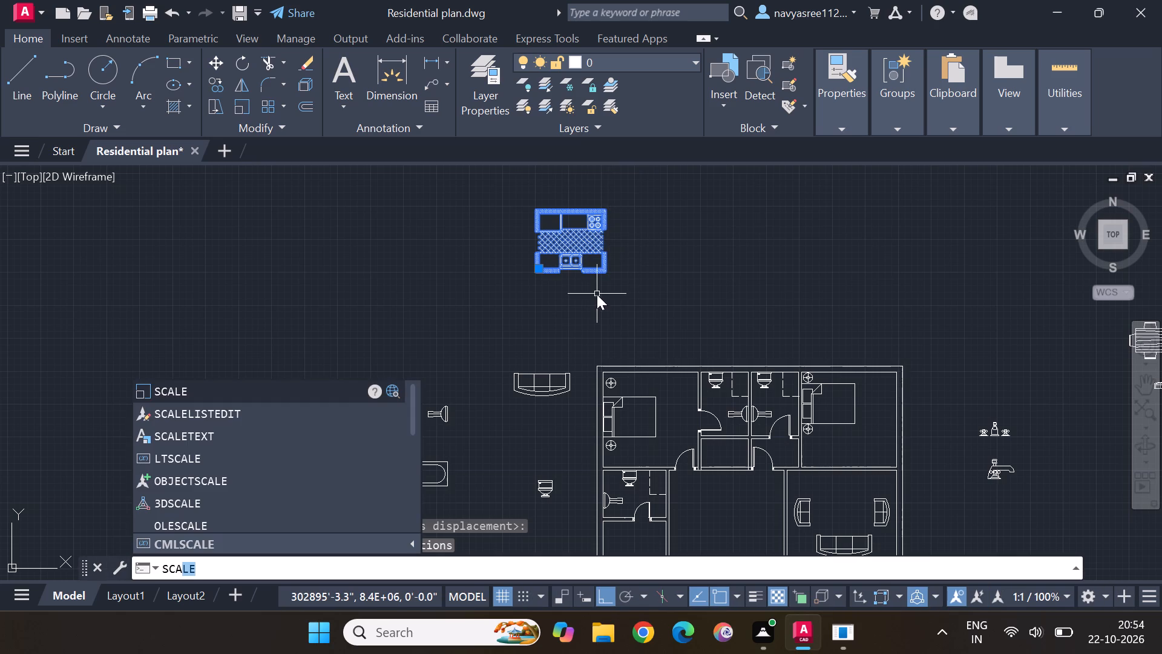
click(205, 400)
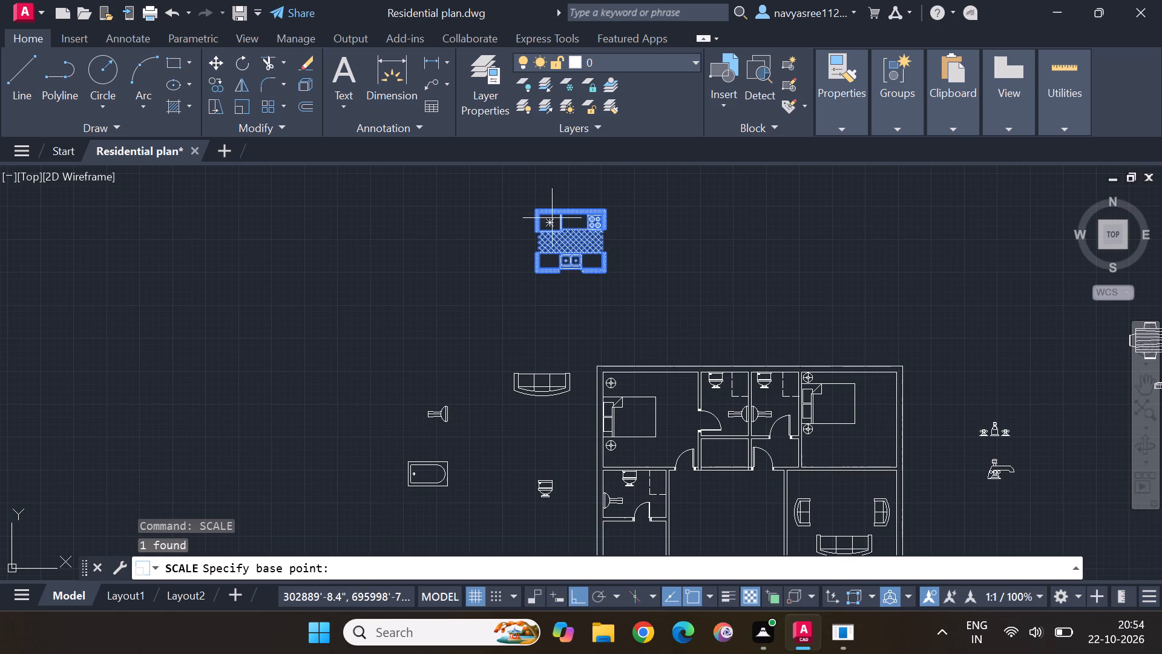
click(544, 211)
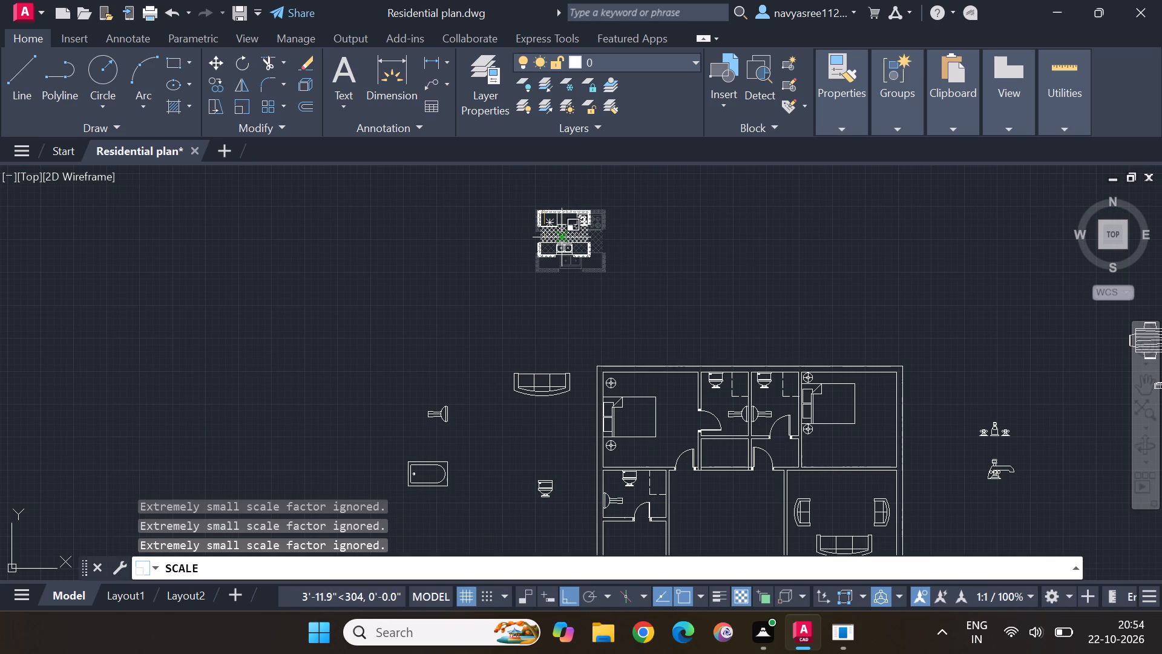
click(565, 248)
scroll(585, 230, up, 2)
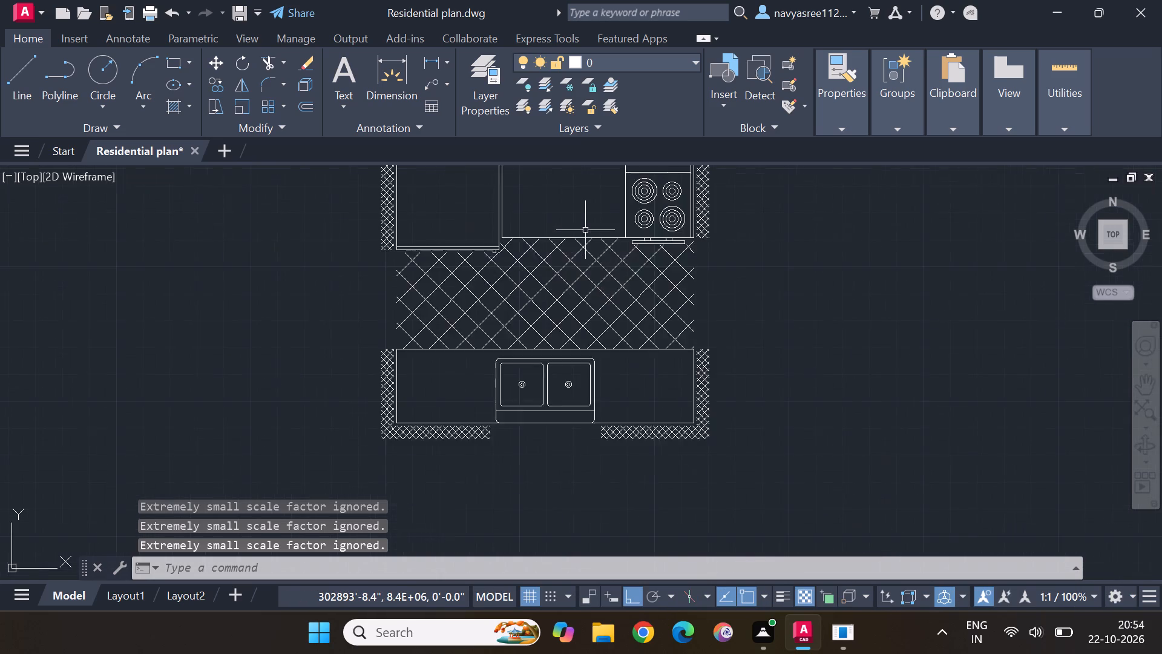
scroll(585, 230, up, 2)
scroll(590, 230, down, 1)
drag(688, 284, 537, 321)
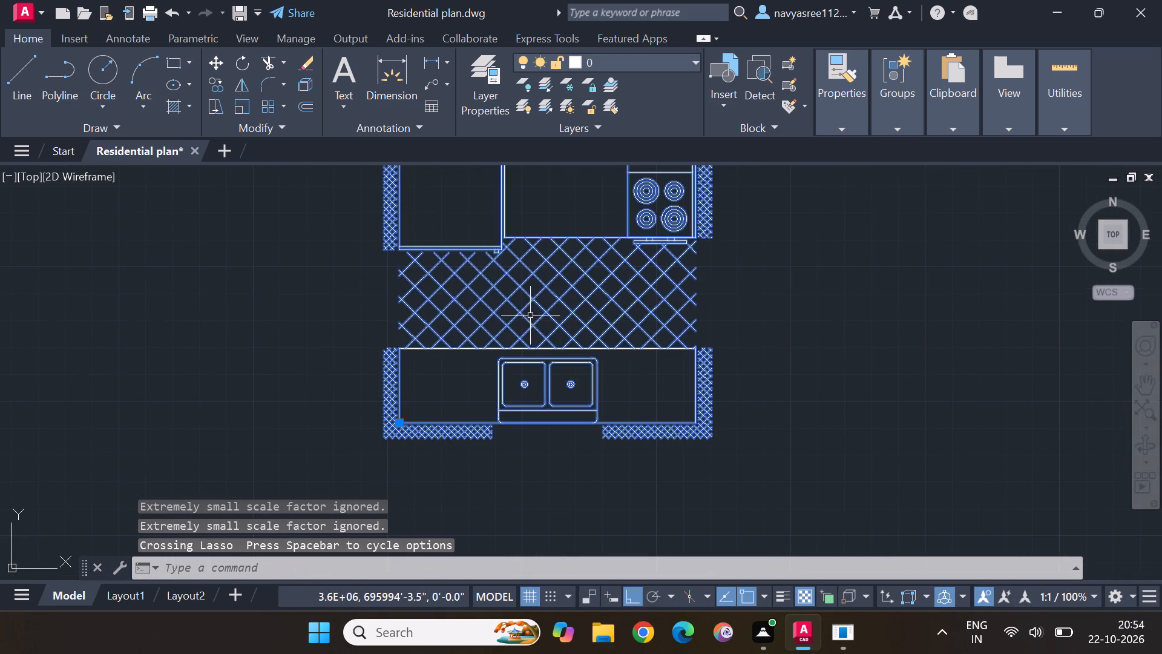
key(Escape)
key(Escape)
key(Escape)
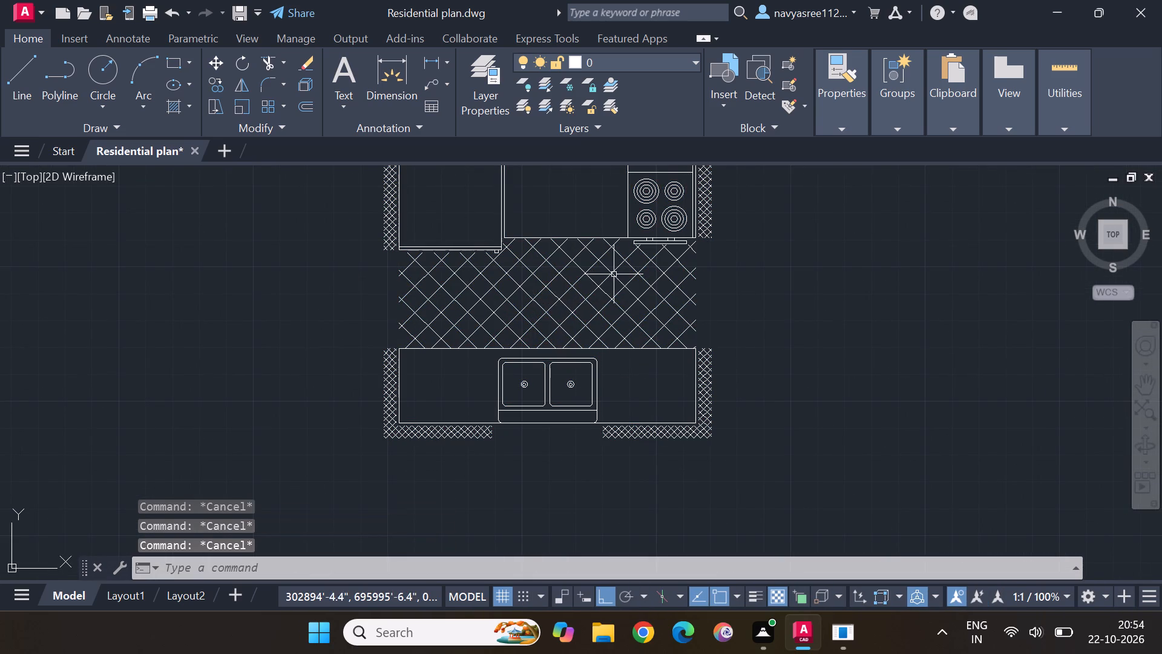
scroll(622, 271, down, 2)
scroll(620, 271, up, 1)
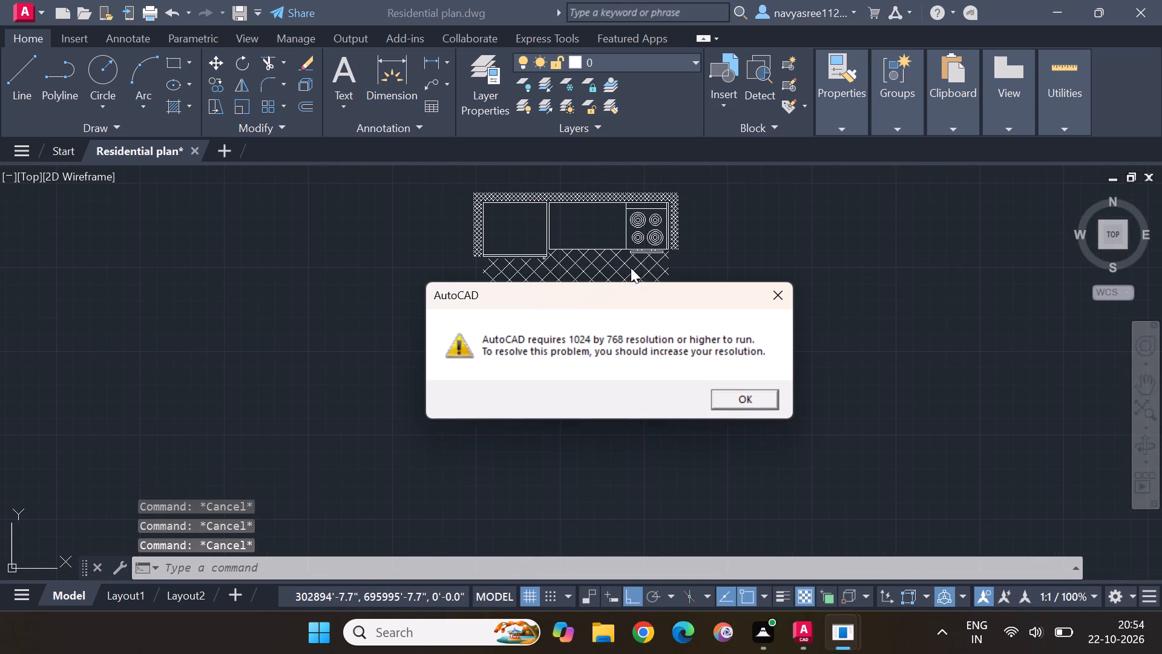
Dismiss the screen resolution alert.
click(780, 295)
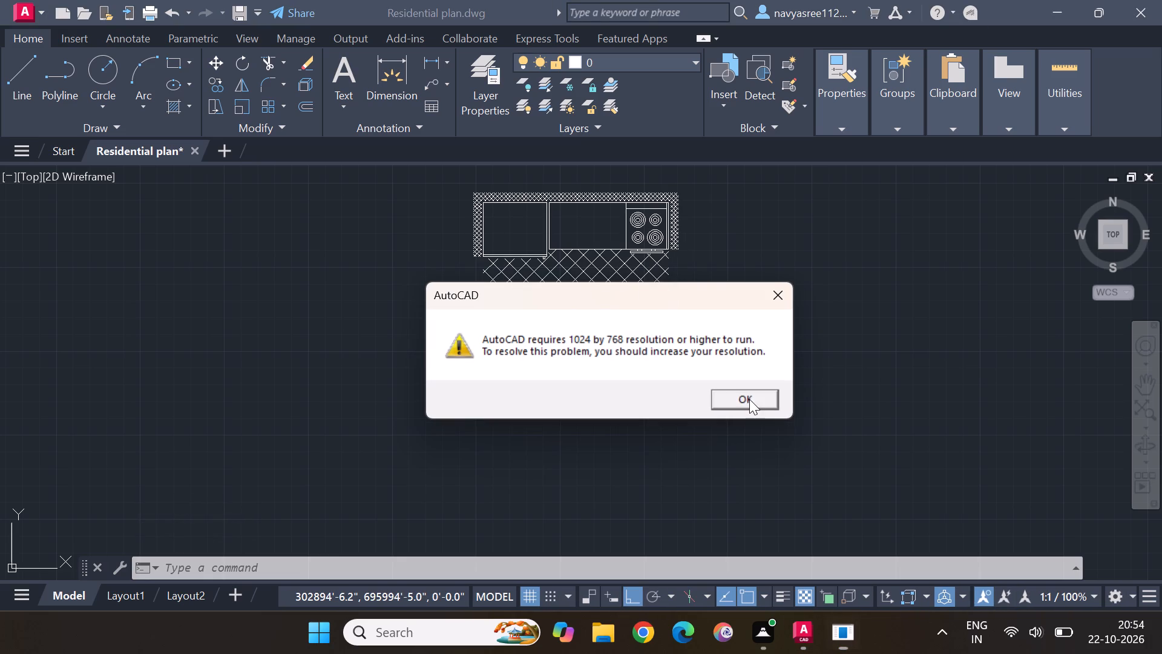
click(775, 294)
Move the kitchen block straight east with Ortho on, placing it northeast of the floor plan.
click(635, 299)
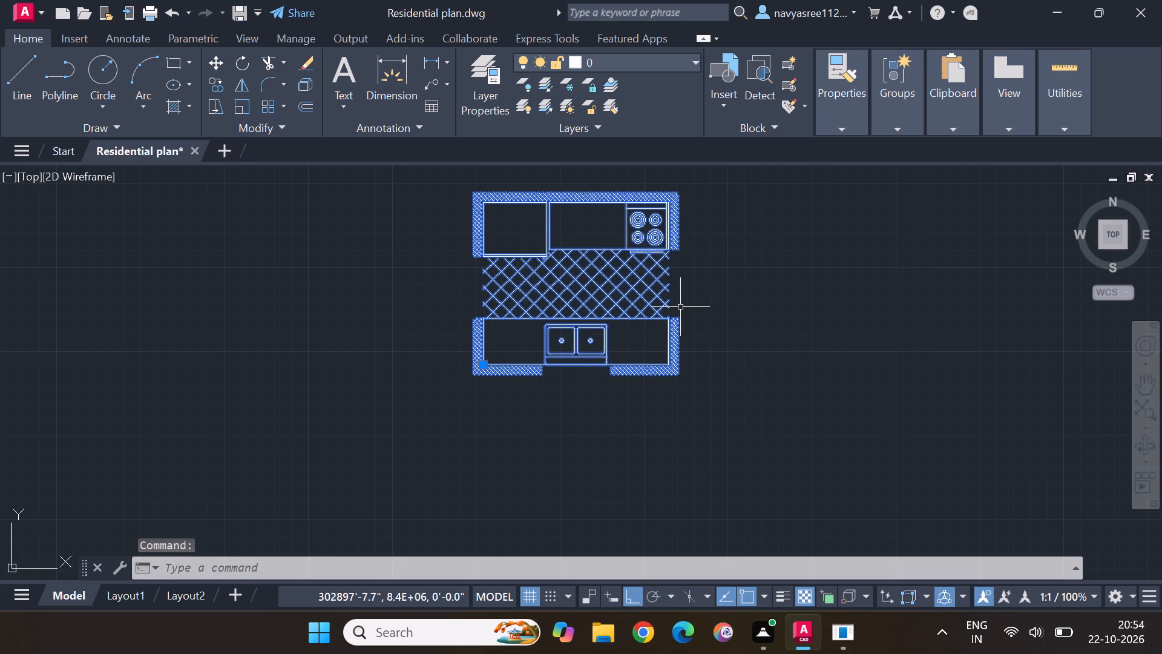
scroll(783, 296, down, 2)
middle_drag(821, 375, 725, 280)
scroll(707, 242, down, 1)
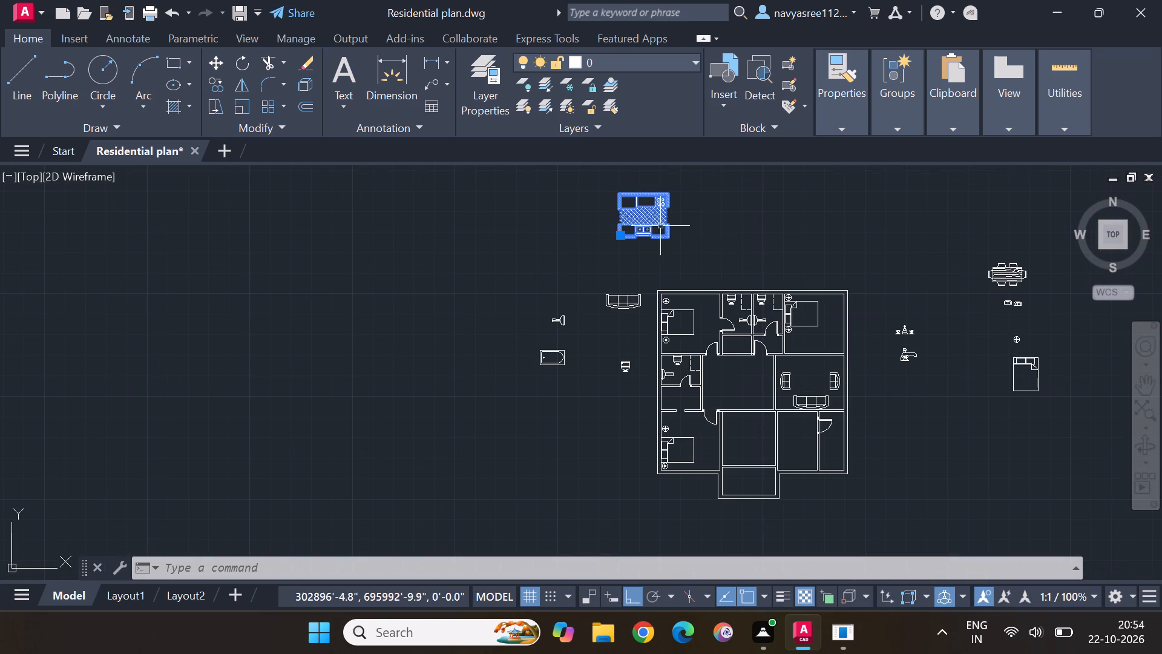
click(216, 64)
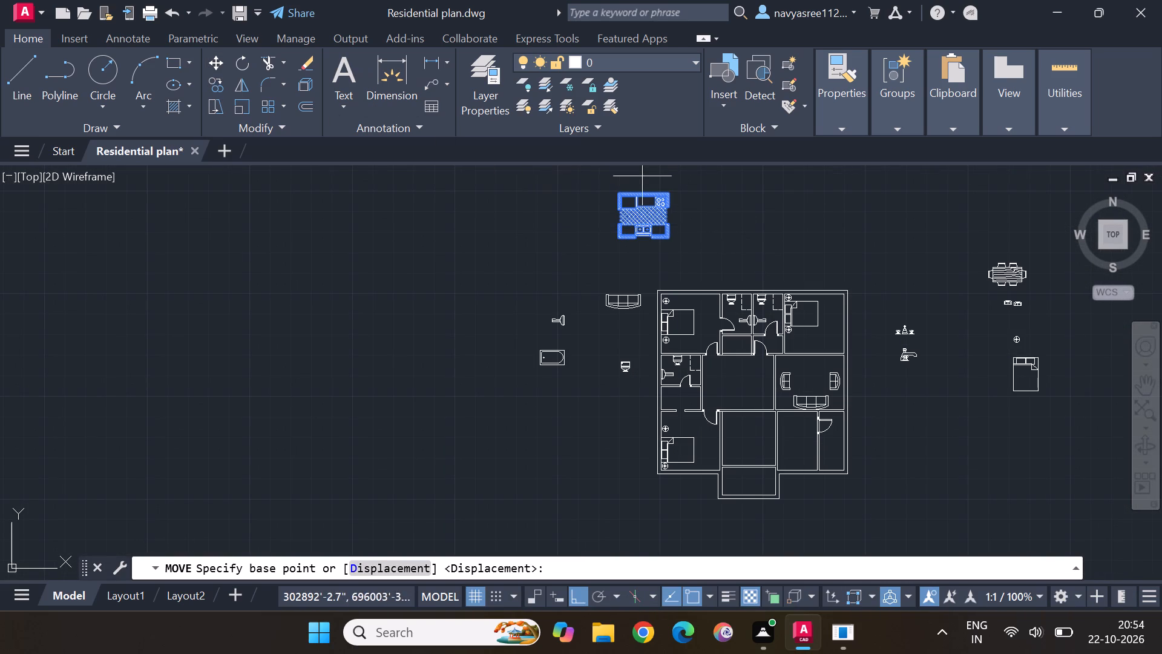
click(646, 211)
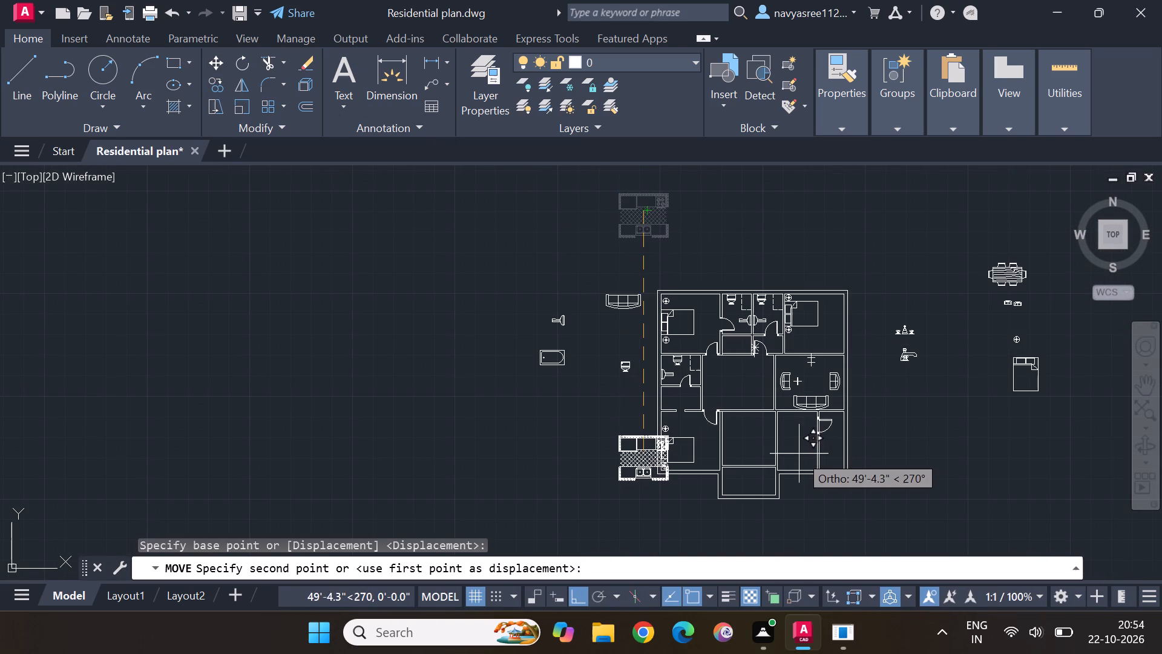
scroll(798, 447, up, 4)
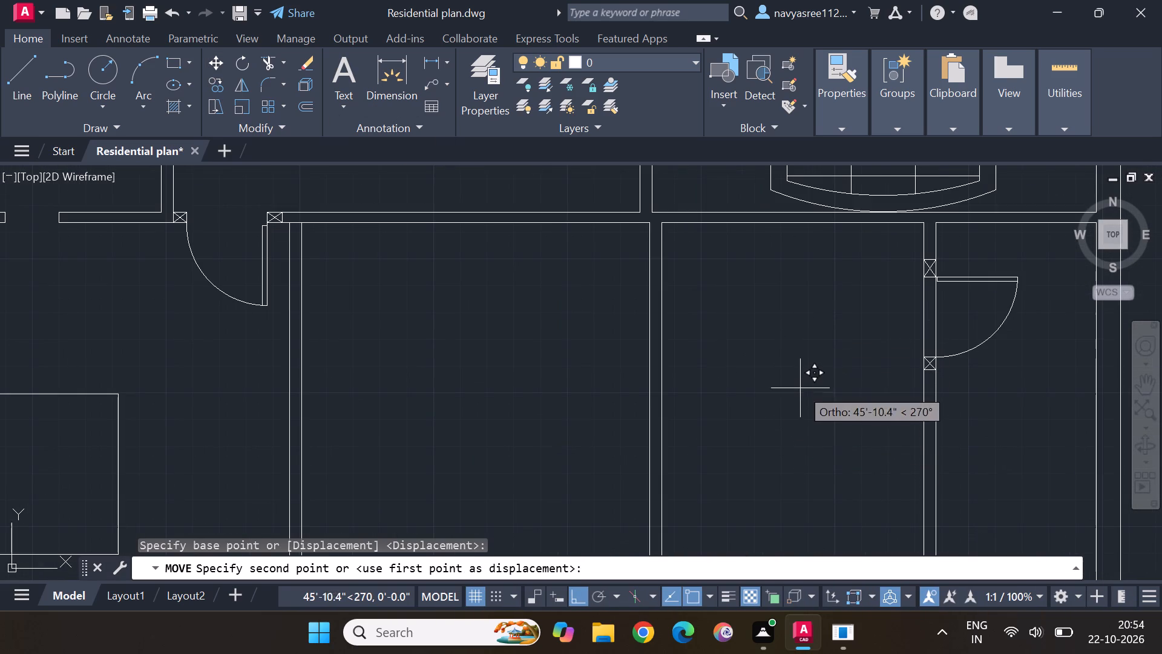
scroll(786, 411, down, 4)
click(899, 416)
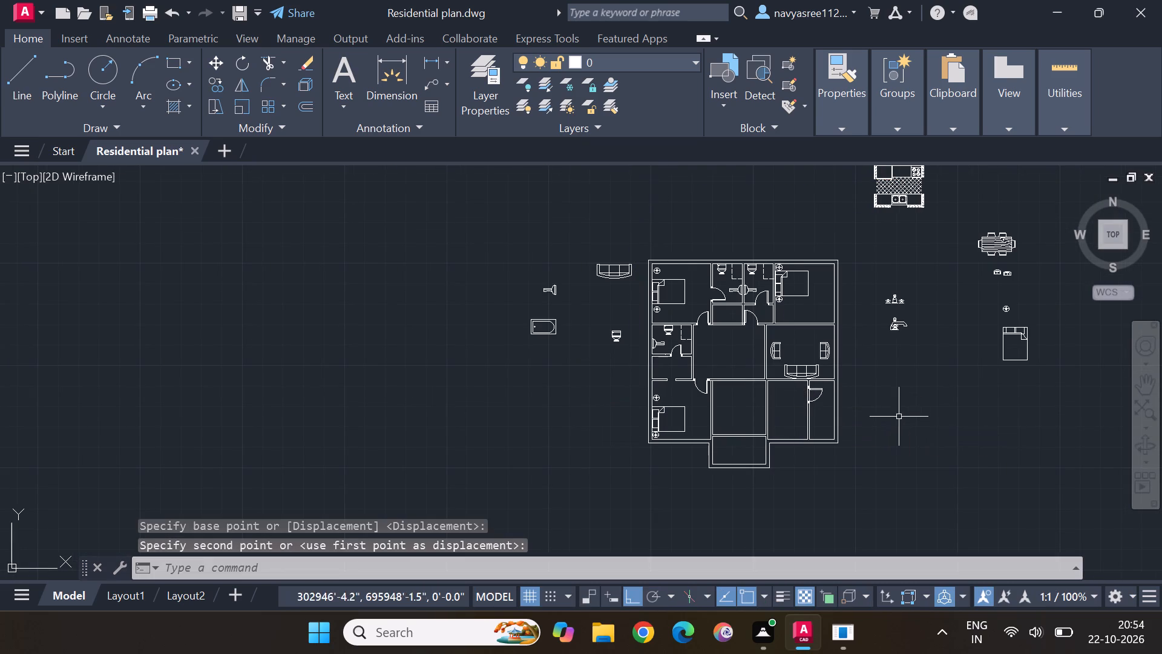
Scale the relocated kitchen block freehand again from its northwest corner.
middle_drag(919, 248, 911, 350)
drag(913, 339, 975, 252)
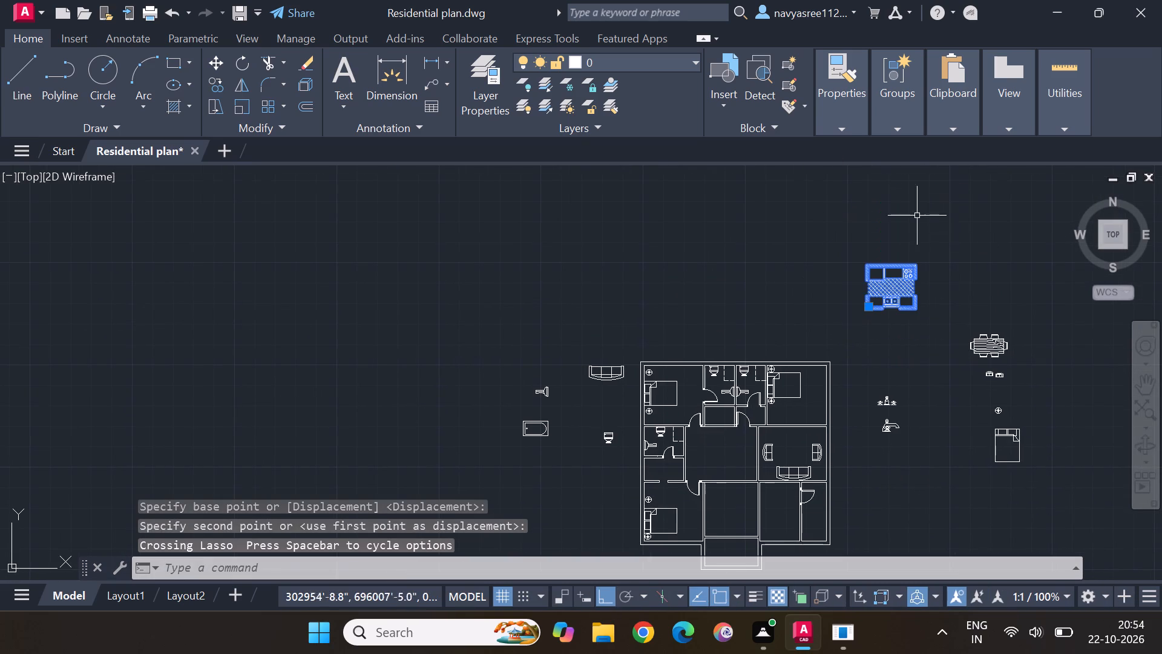
key(s)
key(c)
key(a)
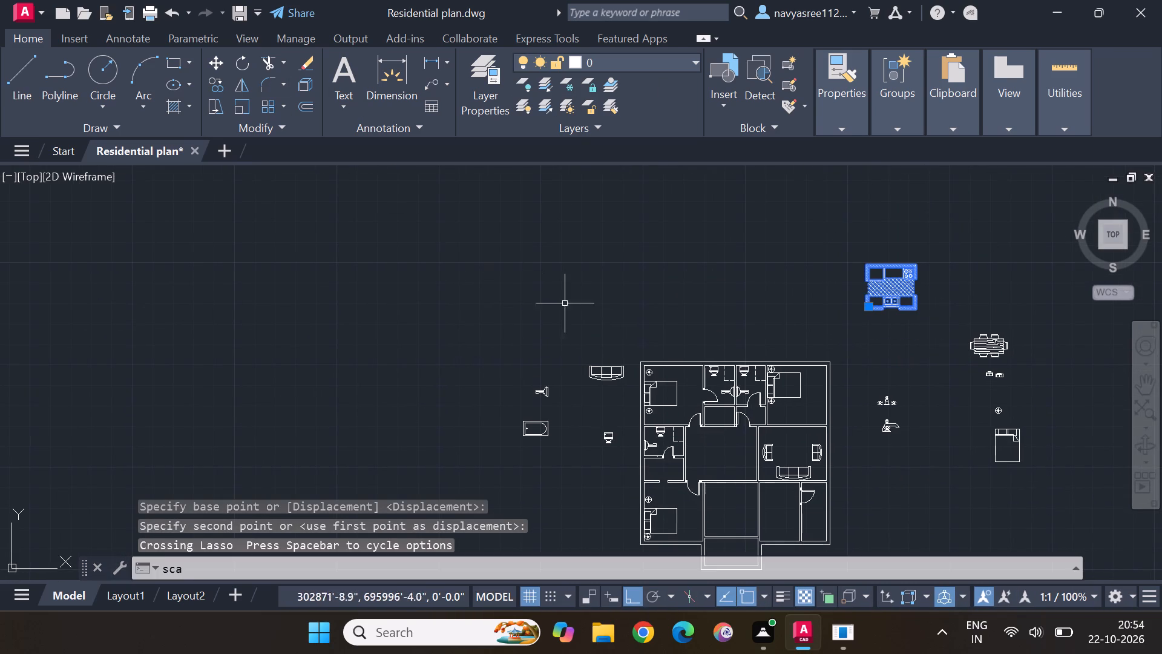
click(189, 391)
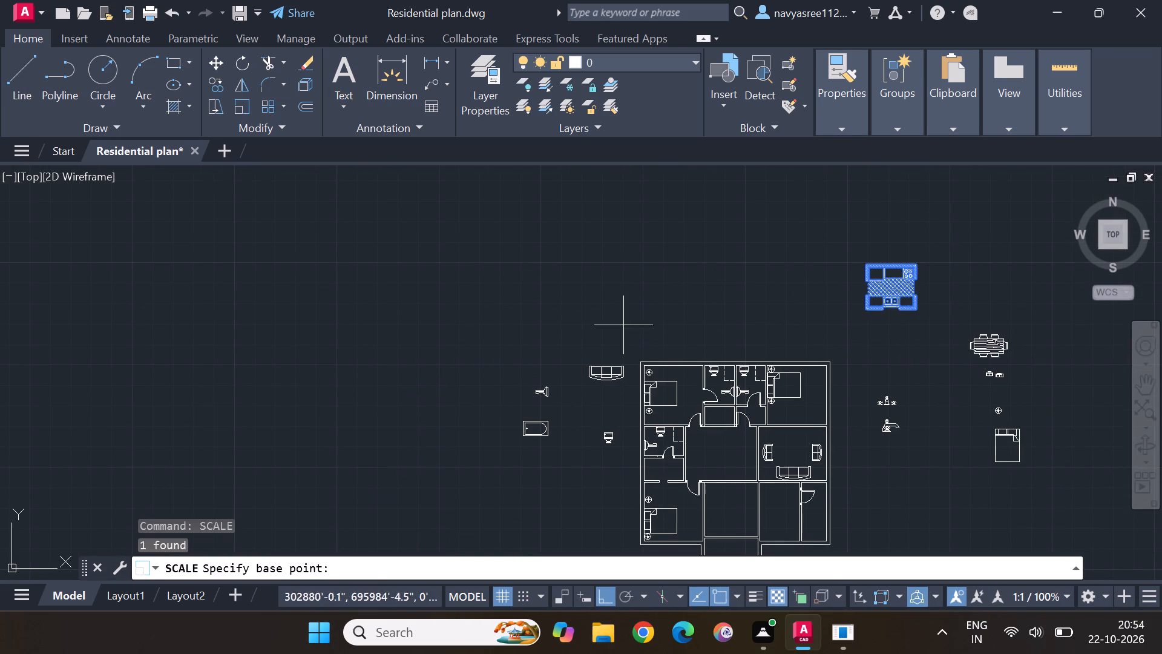
click(867, 267)
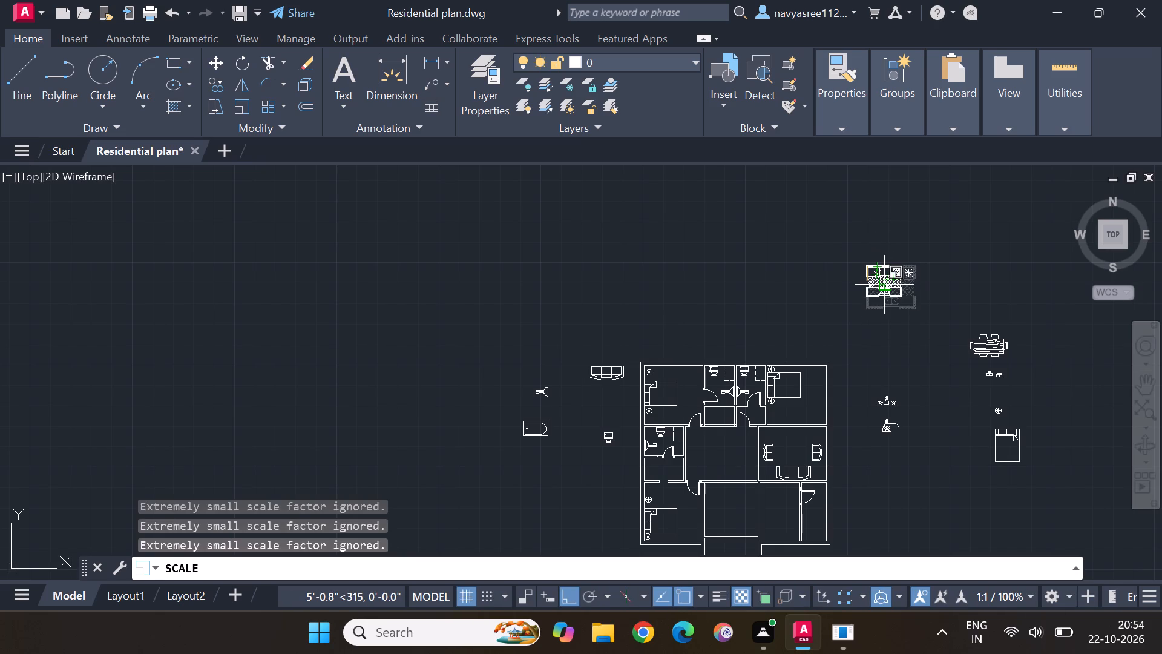
click(881, 283)
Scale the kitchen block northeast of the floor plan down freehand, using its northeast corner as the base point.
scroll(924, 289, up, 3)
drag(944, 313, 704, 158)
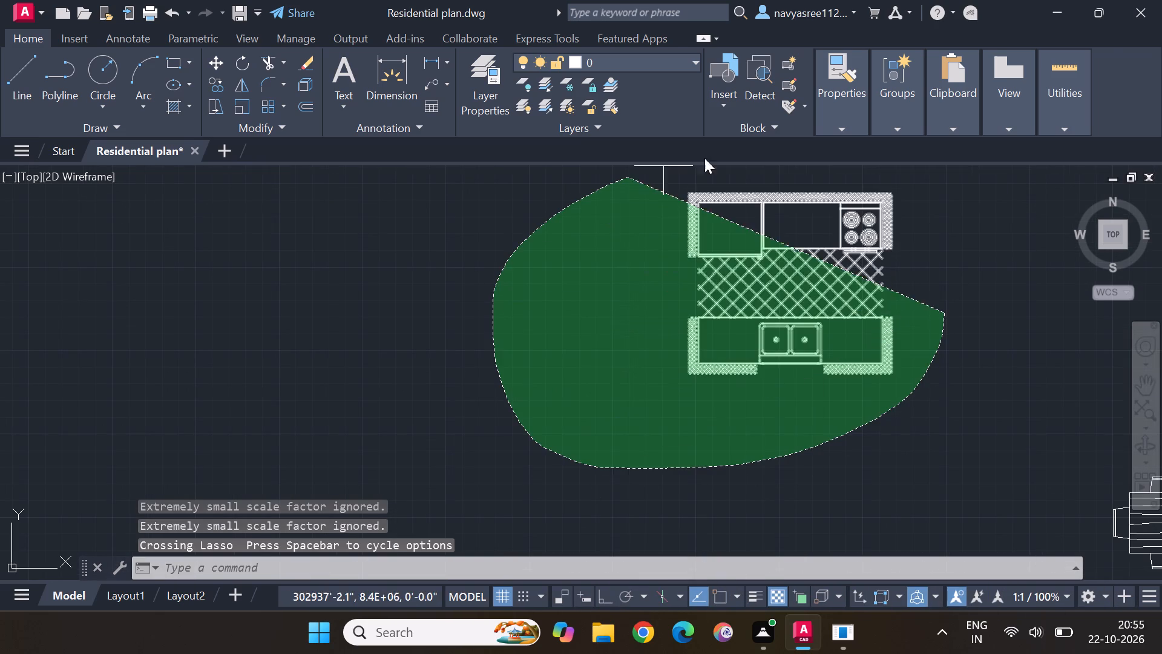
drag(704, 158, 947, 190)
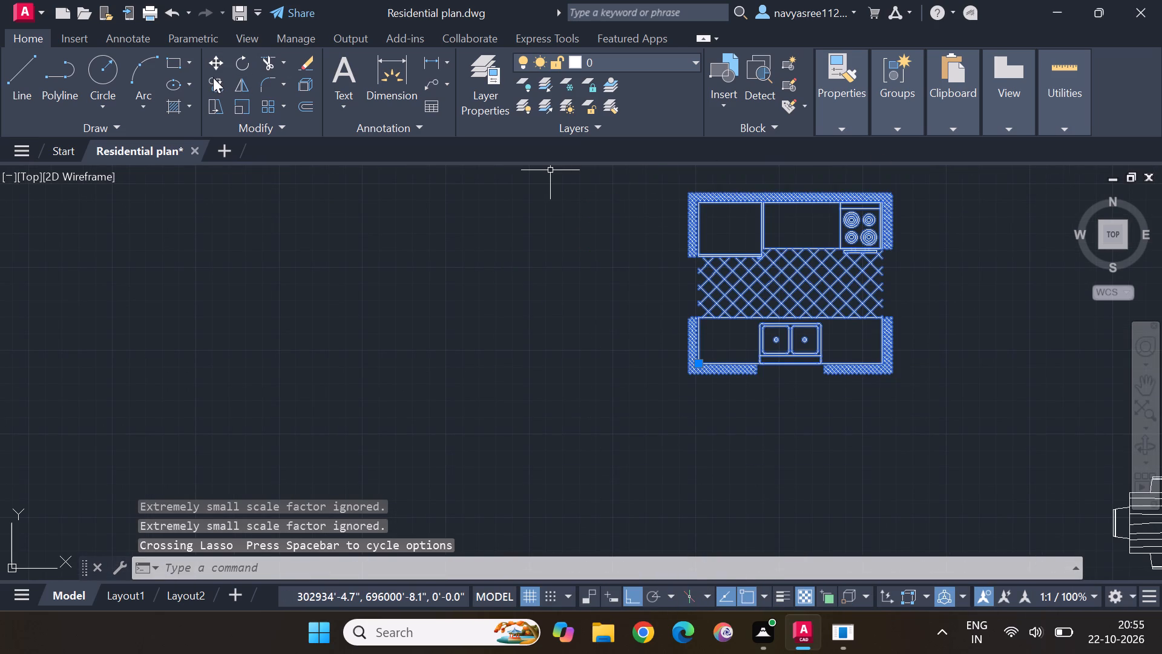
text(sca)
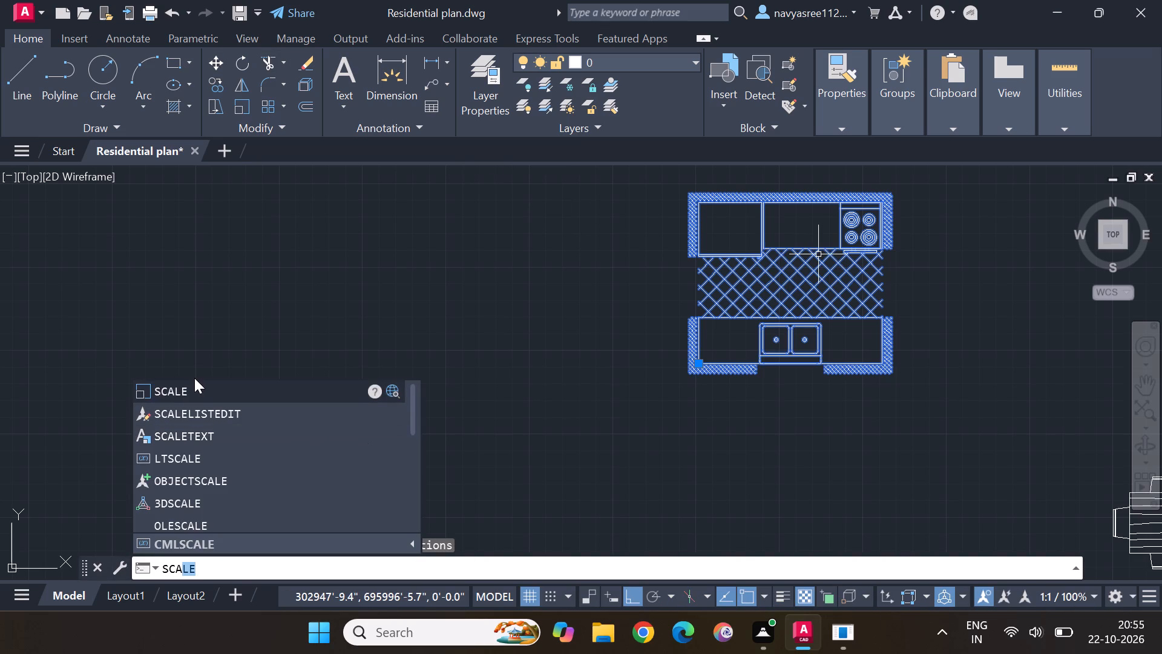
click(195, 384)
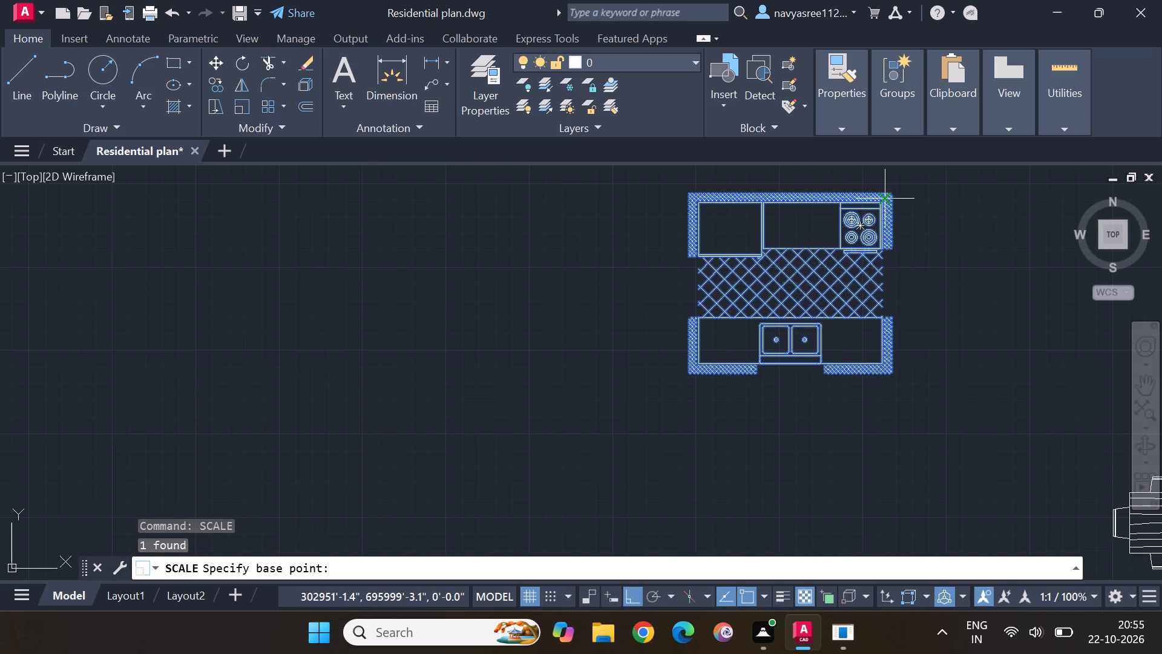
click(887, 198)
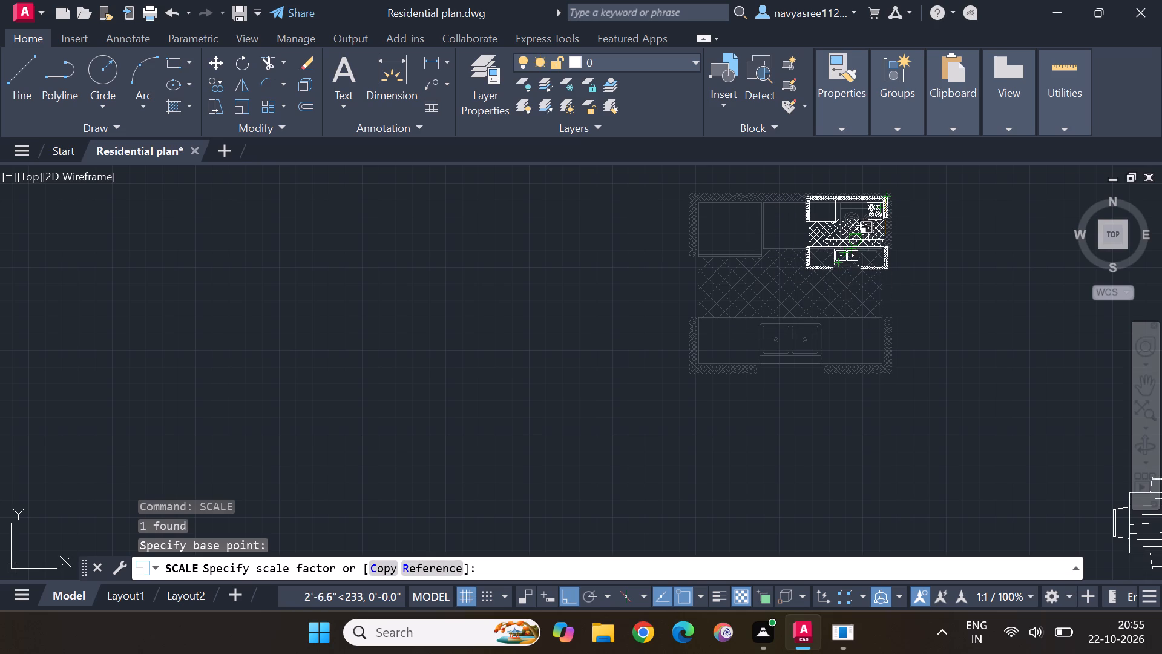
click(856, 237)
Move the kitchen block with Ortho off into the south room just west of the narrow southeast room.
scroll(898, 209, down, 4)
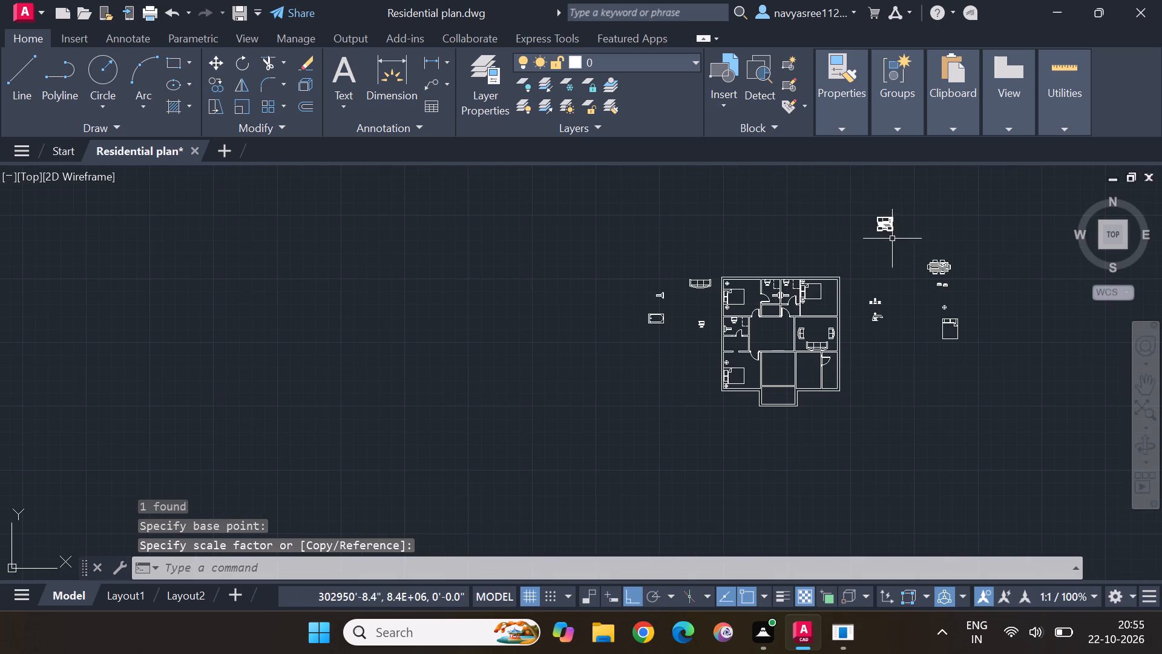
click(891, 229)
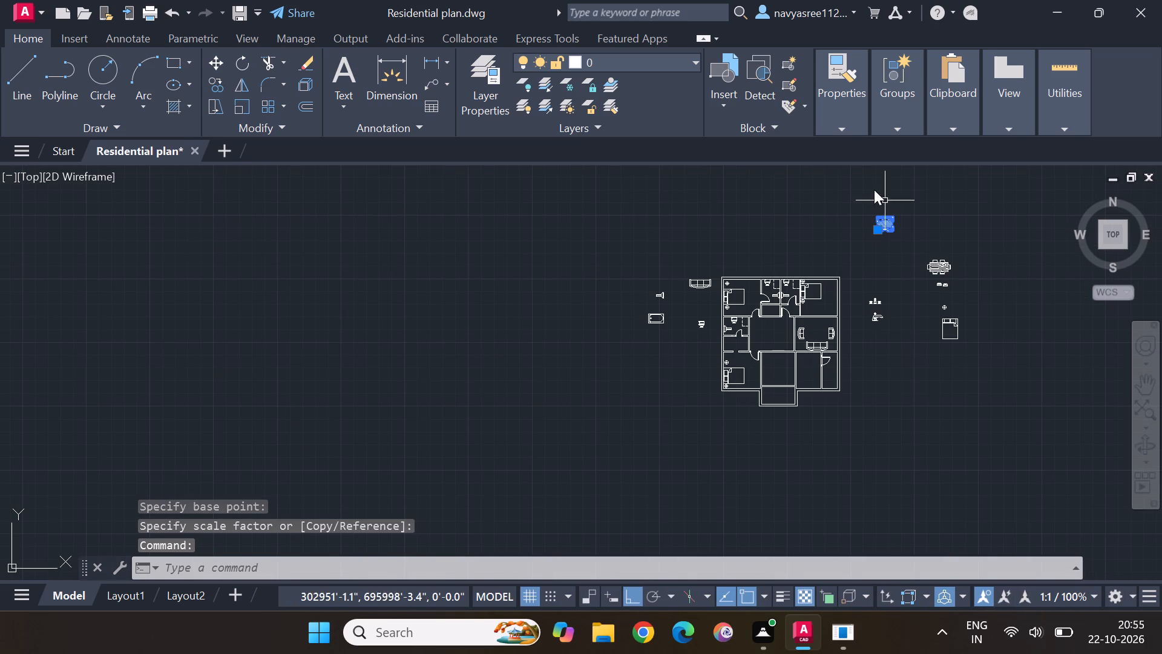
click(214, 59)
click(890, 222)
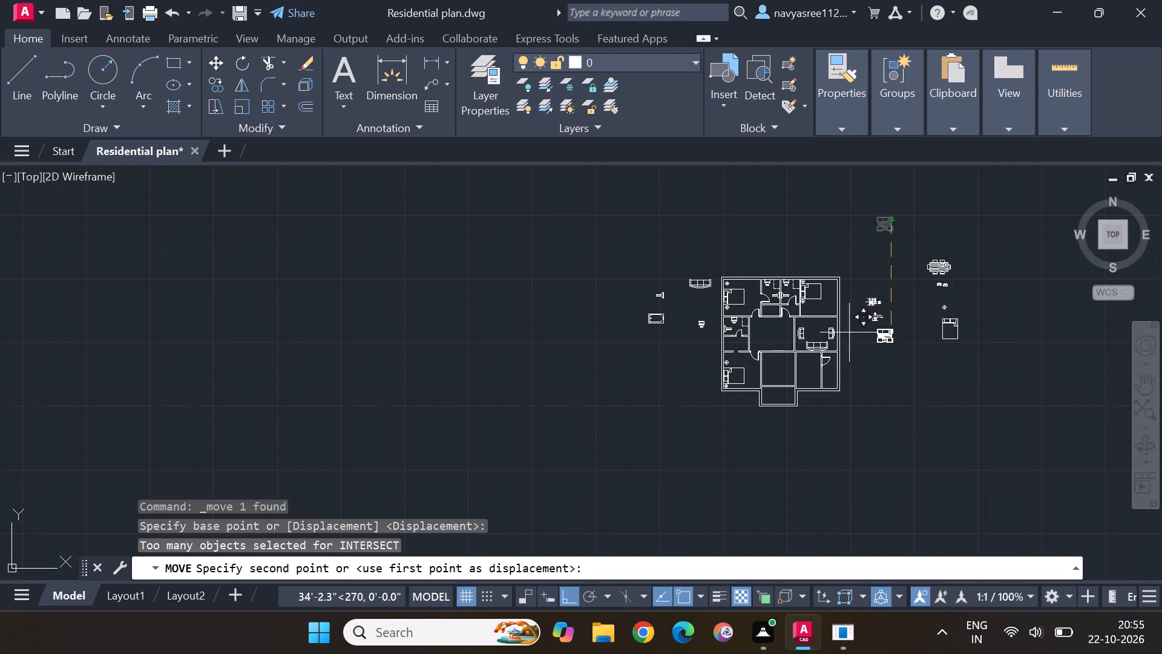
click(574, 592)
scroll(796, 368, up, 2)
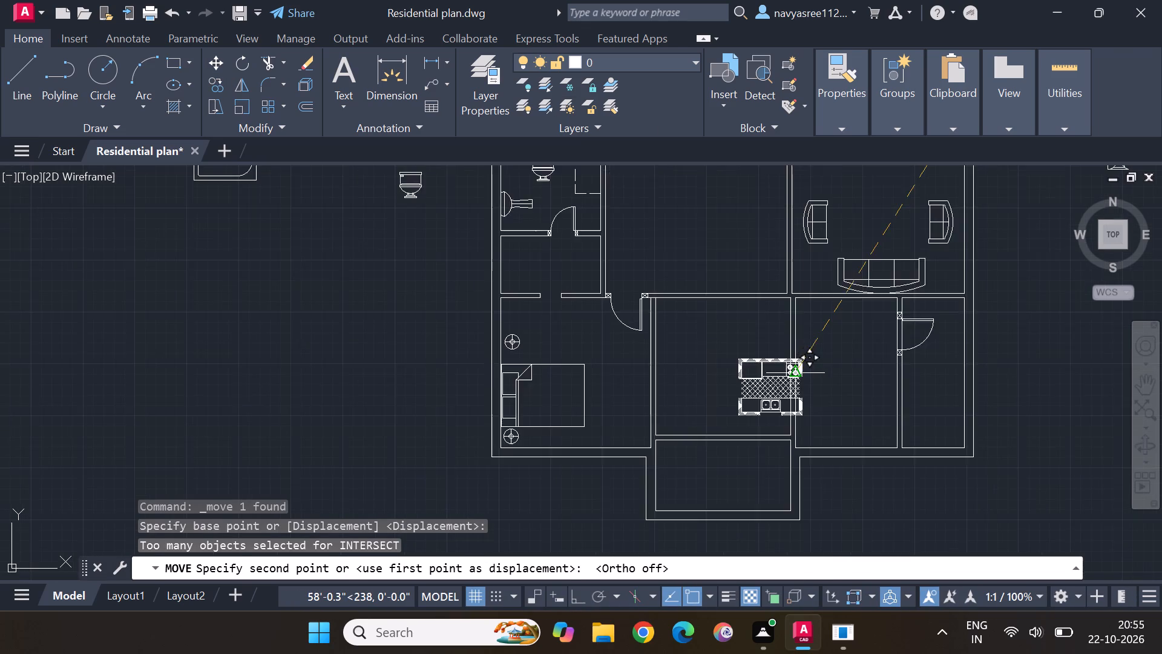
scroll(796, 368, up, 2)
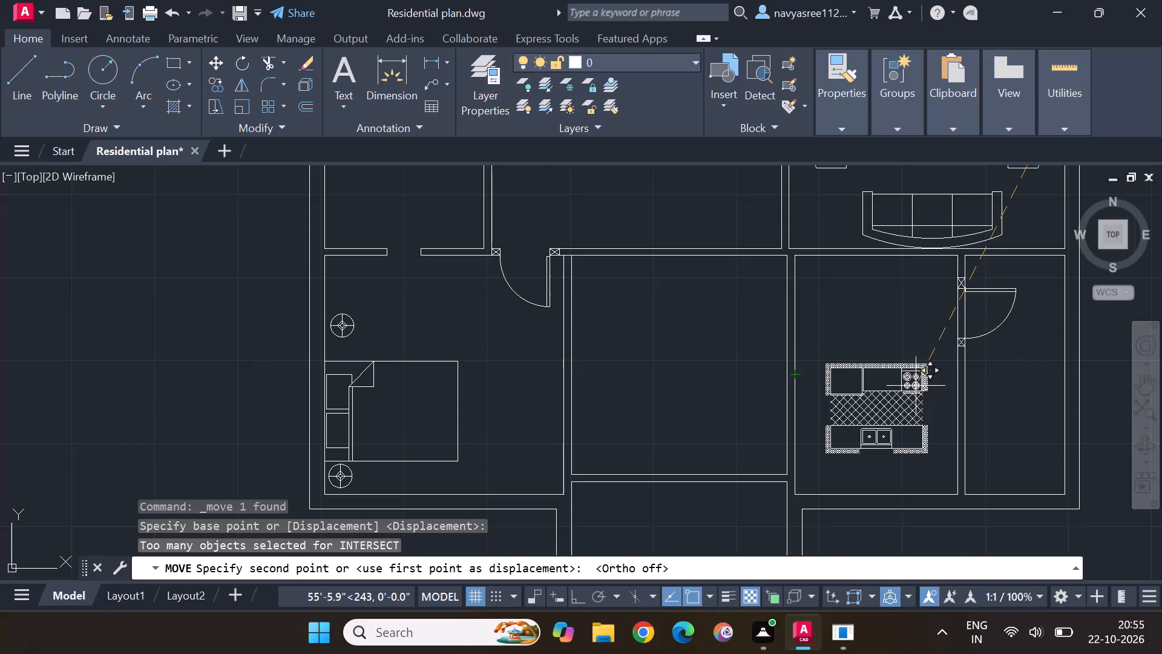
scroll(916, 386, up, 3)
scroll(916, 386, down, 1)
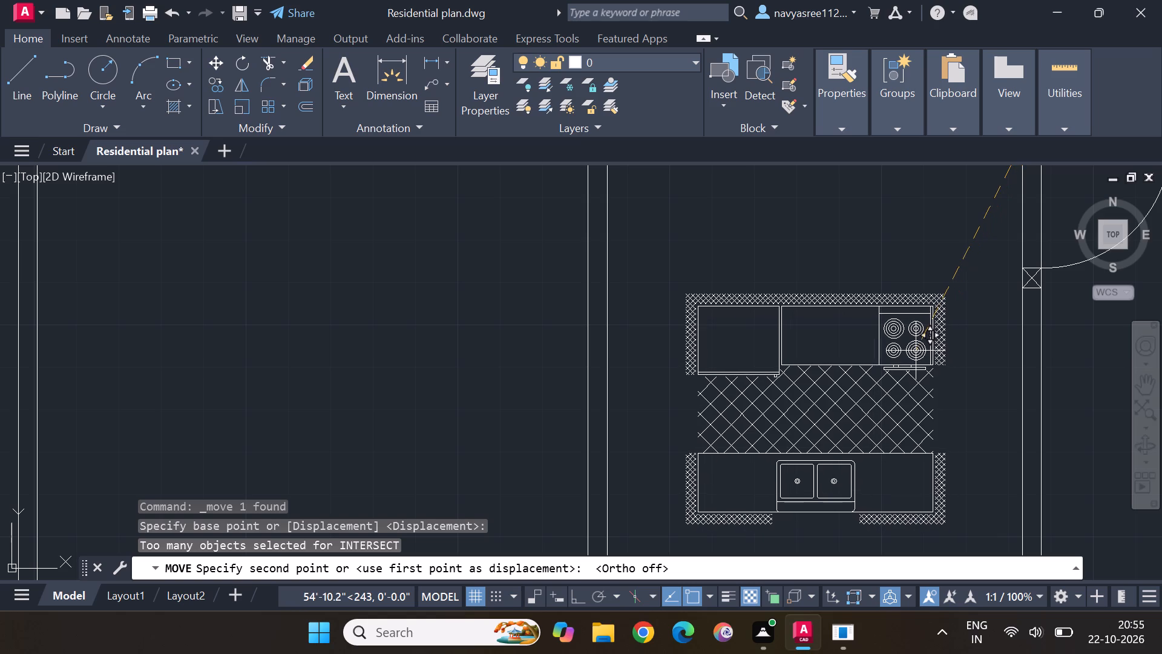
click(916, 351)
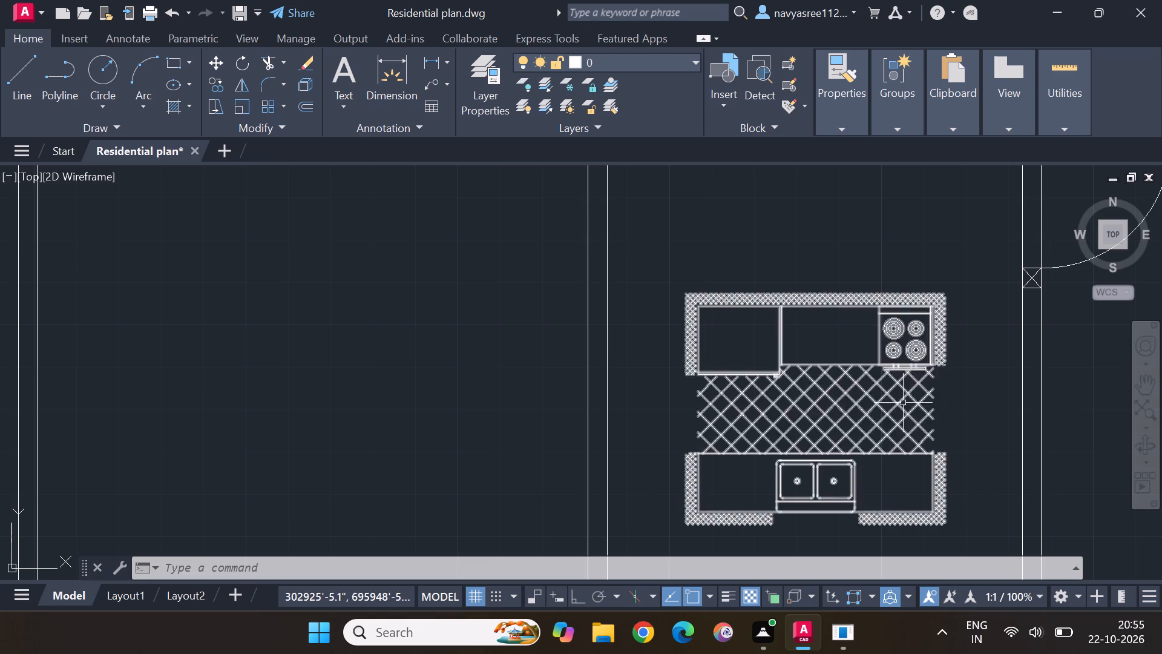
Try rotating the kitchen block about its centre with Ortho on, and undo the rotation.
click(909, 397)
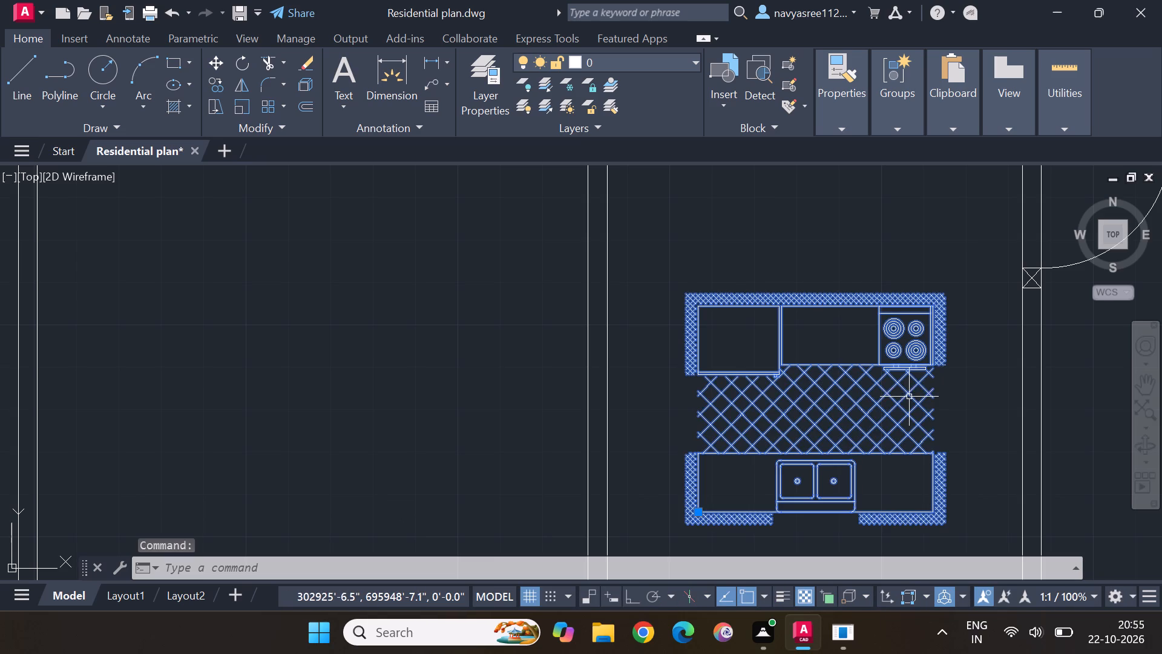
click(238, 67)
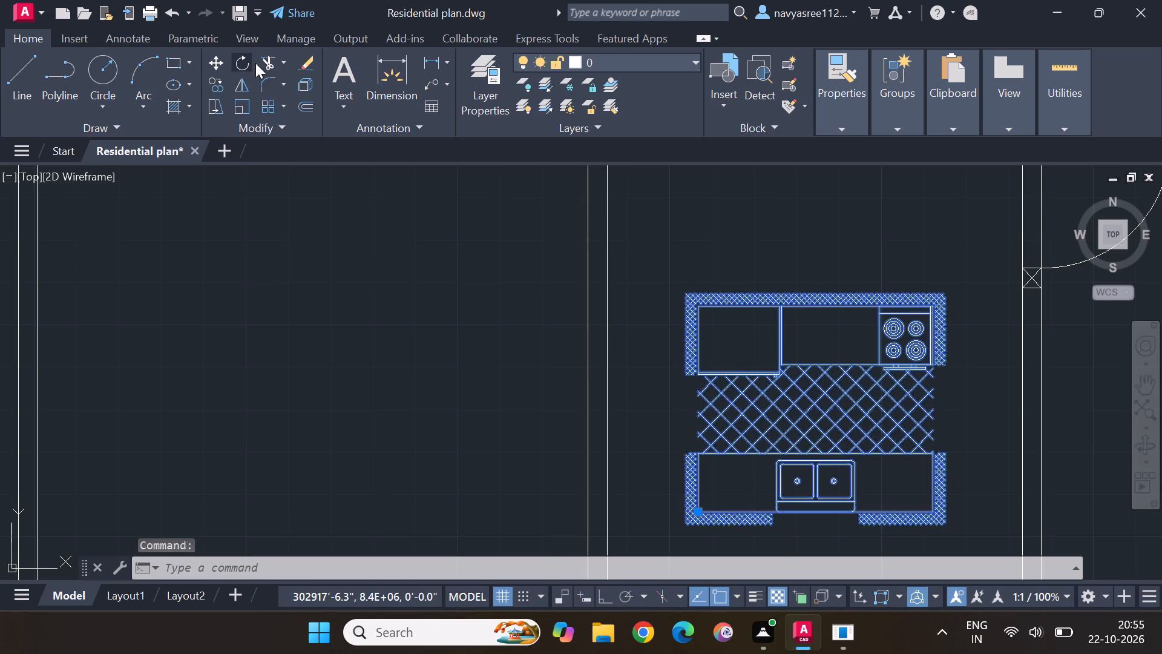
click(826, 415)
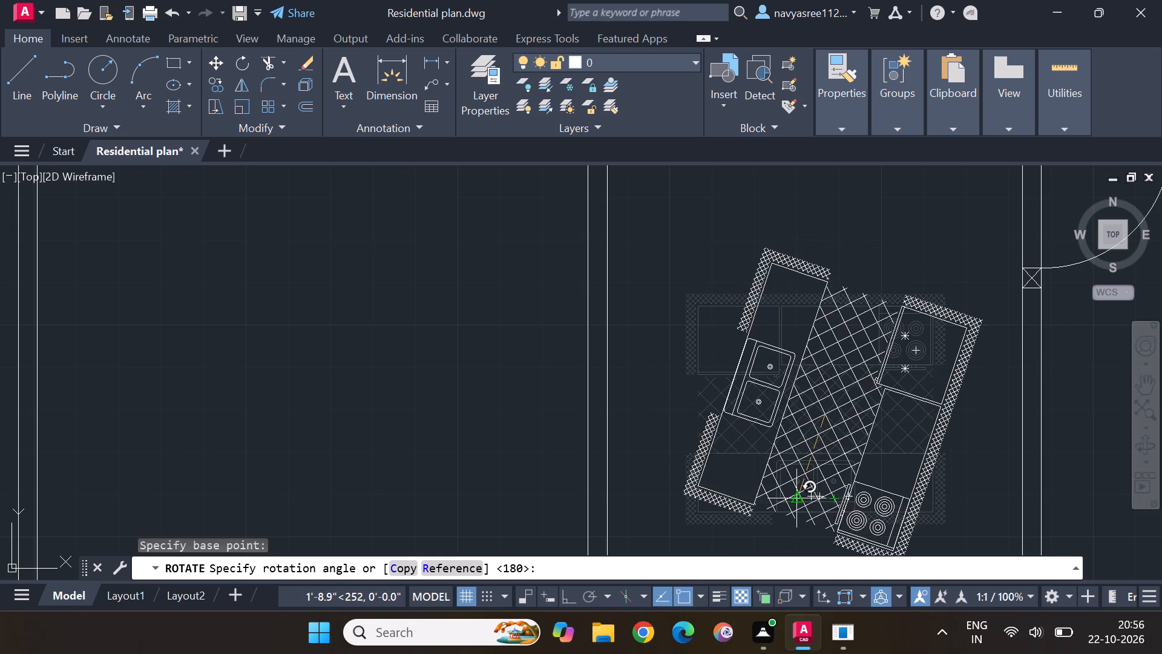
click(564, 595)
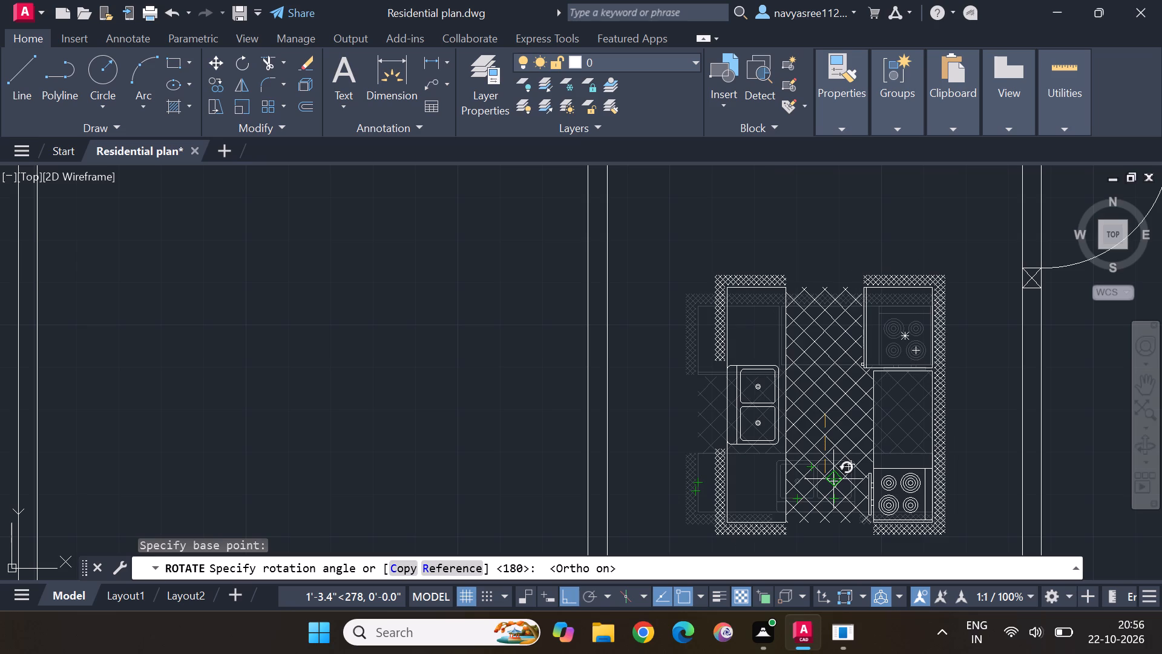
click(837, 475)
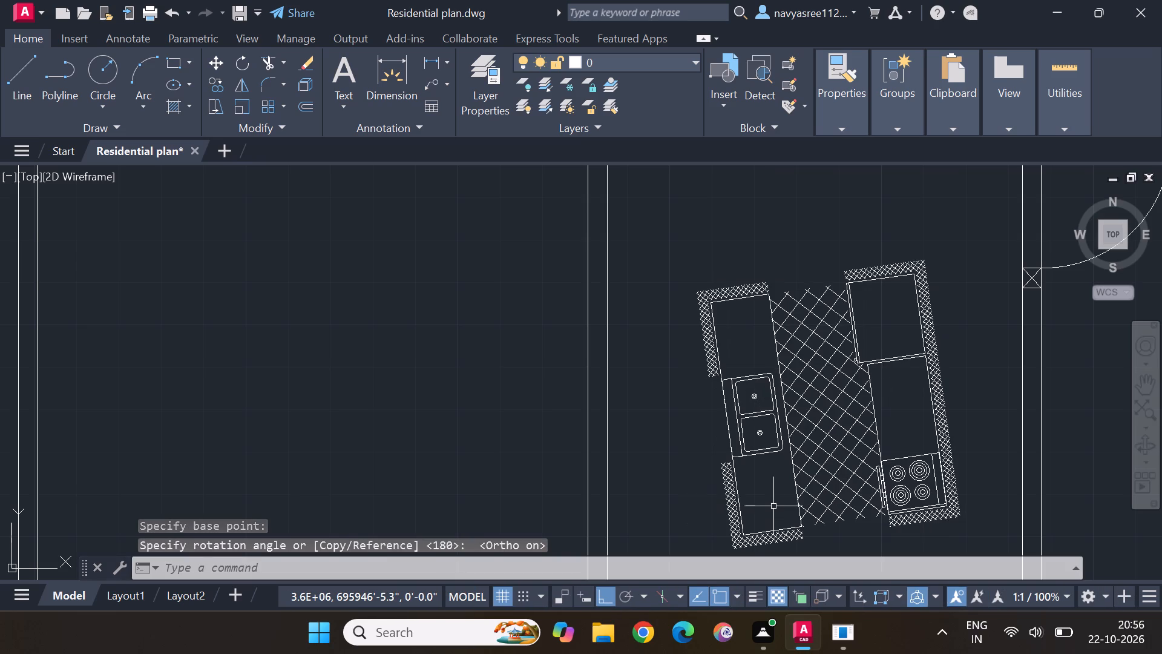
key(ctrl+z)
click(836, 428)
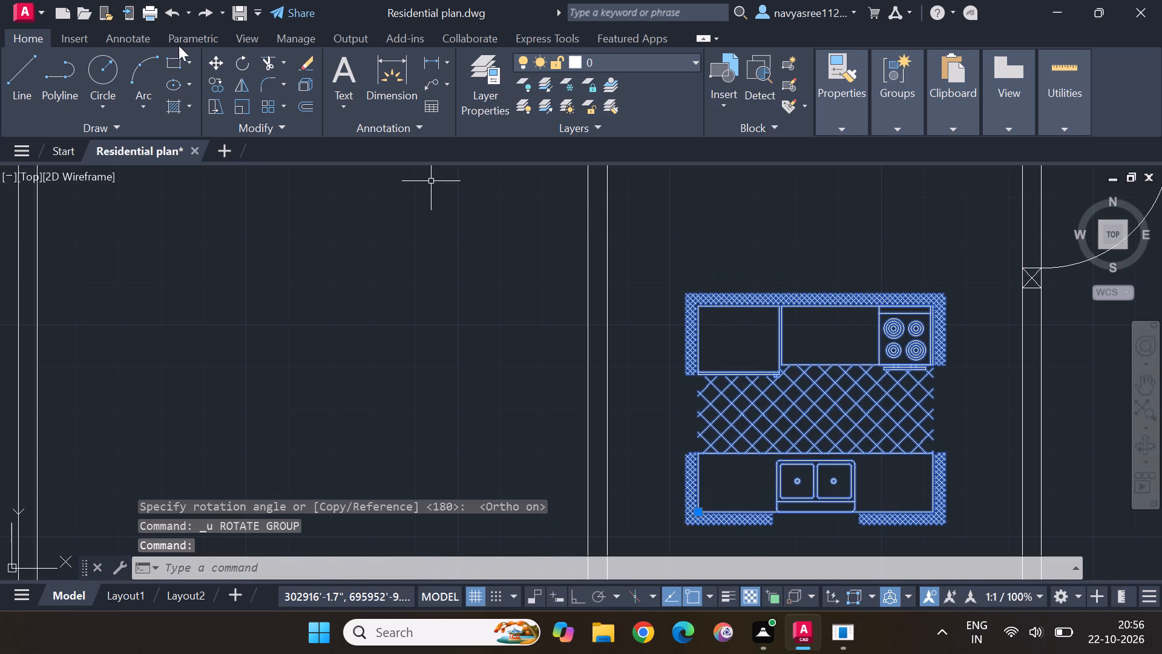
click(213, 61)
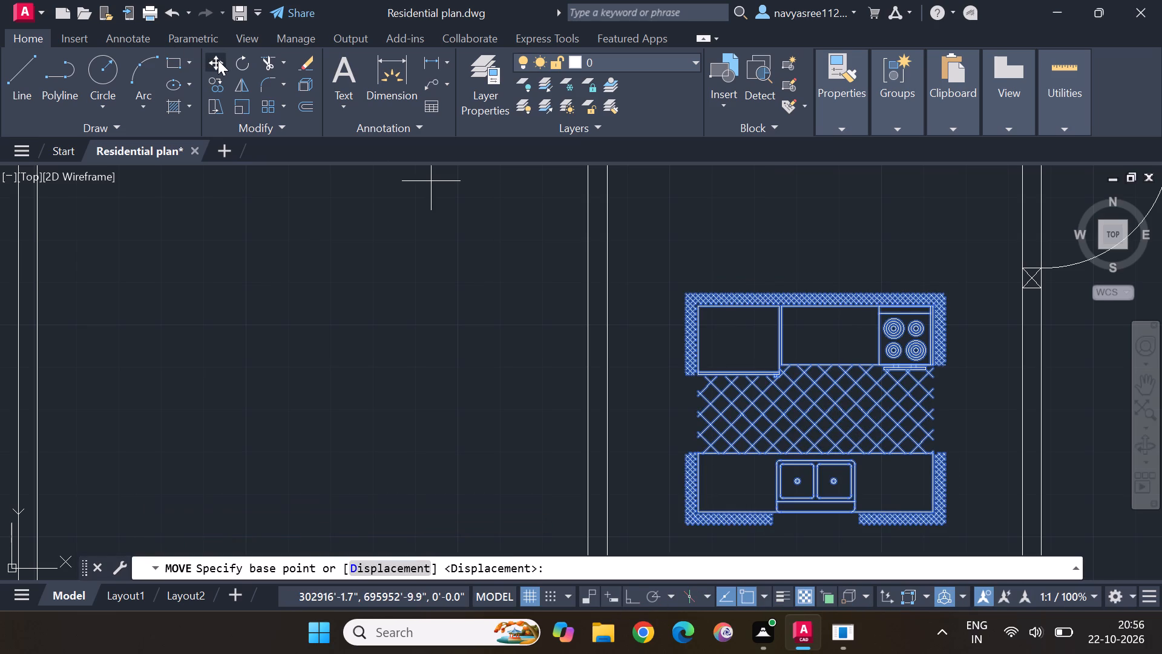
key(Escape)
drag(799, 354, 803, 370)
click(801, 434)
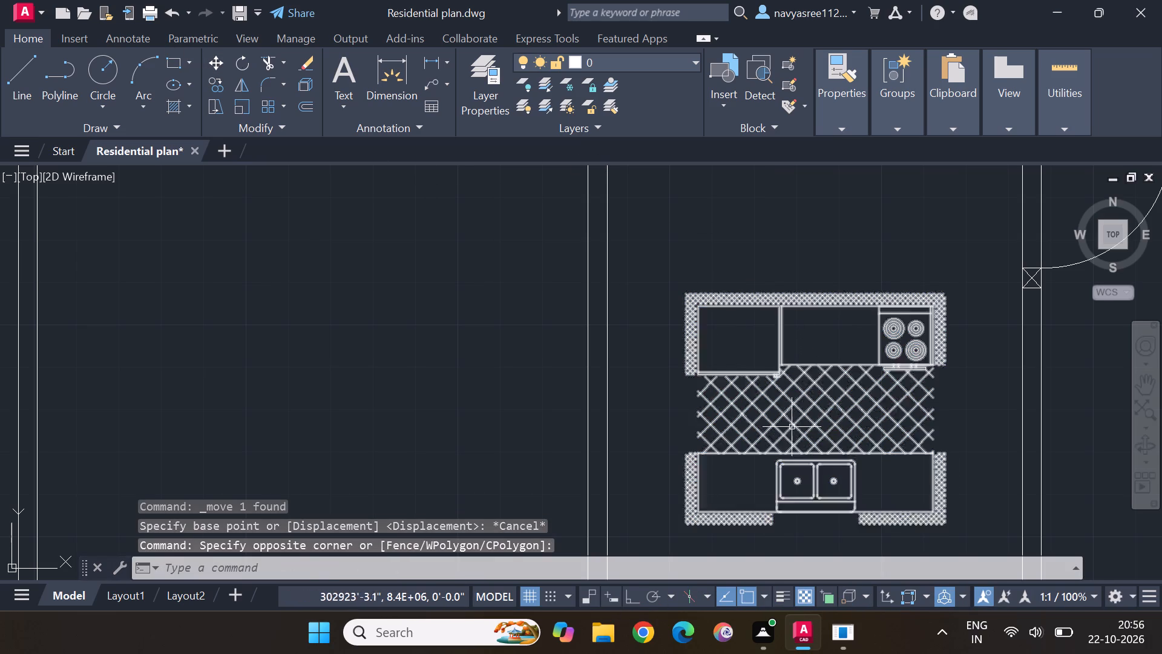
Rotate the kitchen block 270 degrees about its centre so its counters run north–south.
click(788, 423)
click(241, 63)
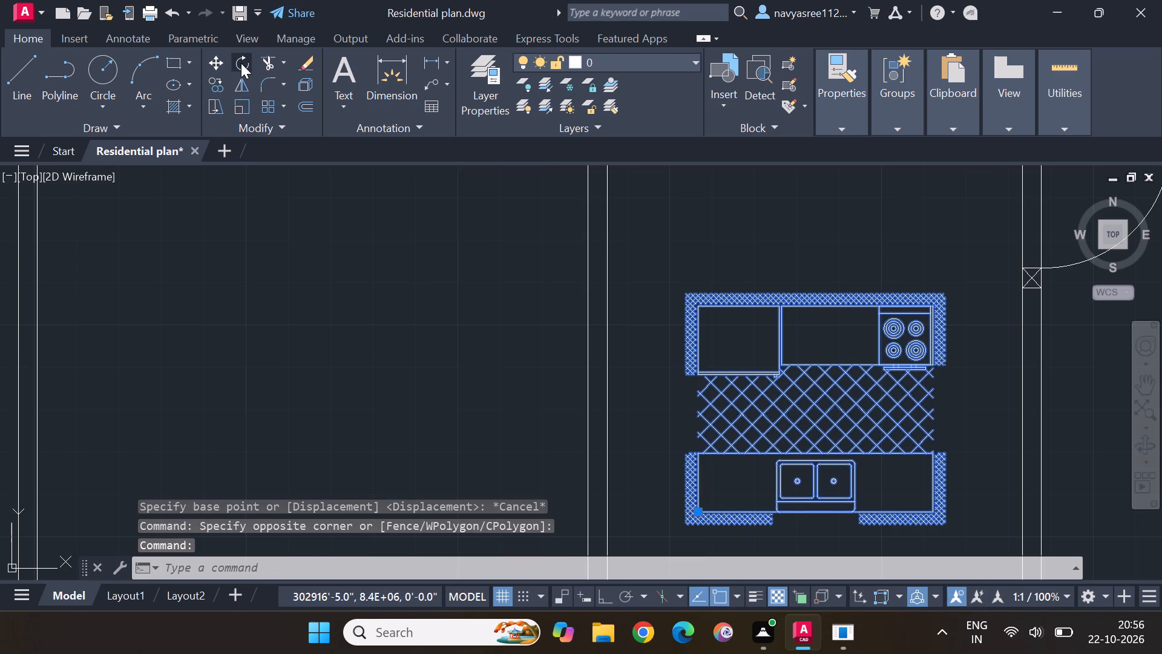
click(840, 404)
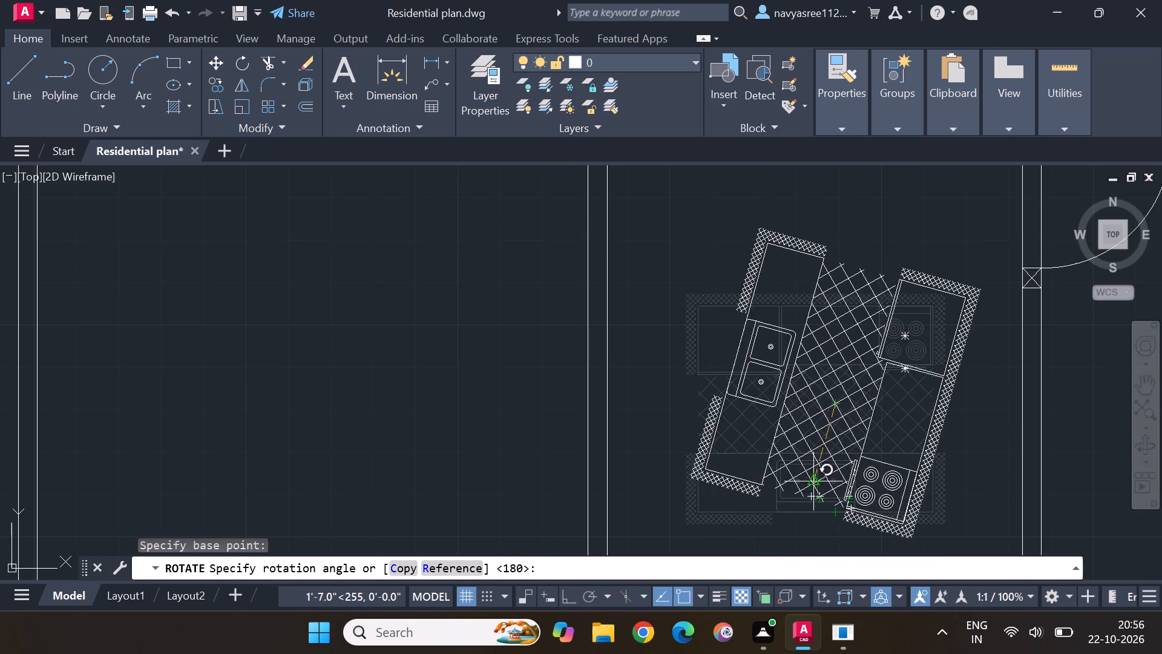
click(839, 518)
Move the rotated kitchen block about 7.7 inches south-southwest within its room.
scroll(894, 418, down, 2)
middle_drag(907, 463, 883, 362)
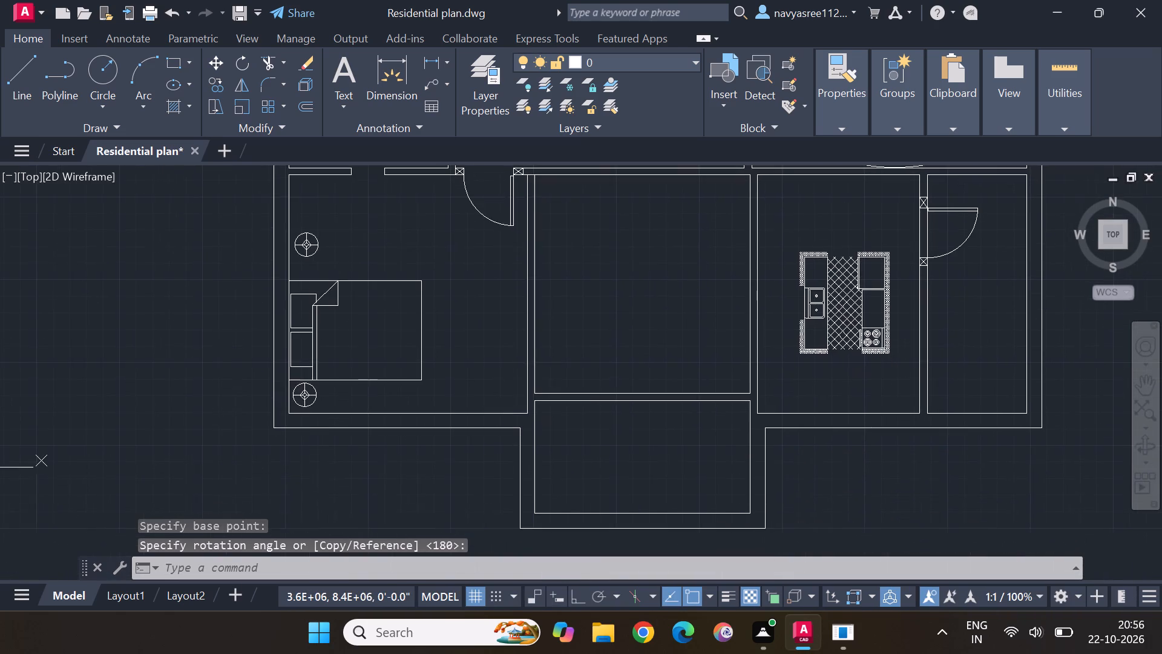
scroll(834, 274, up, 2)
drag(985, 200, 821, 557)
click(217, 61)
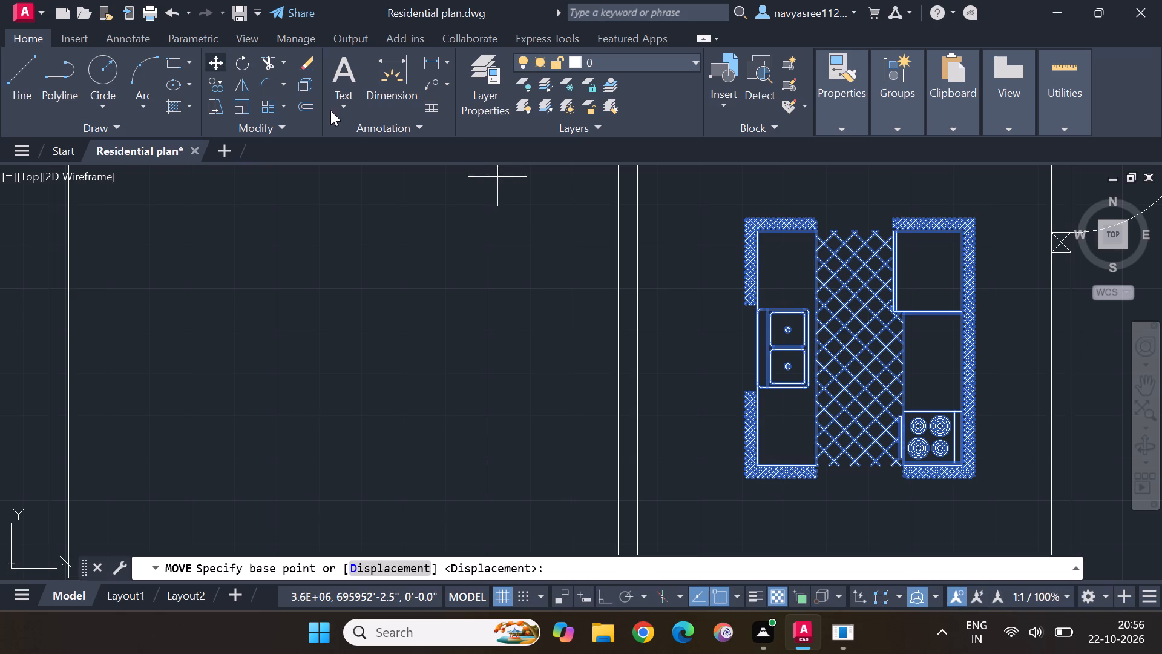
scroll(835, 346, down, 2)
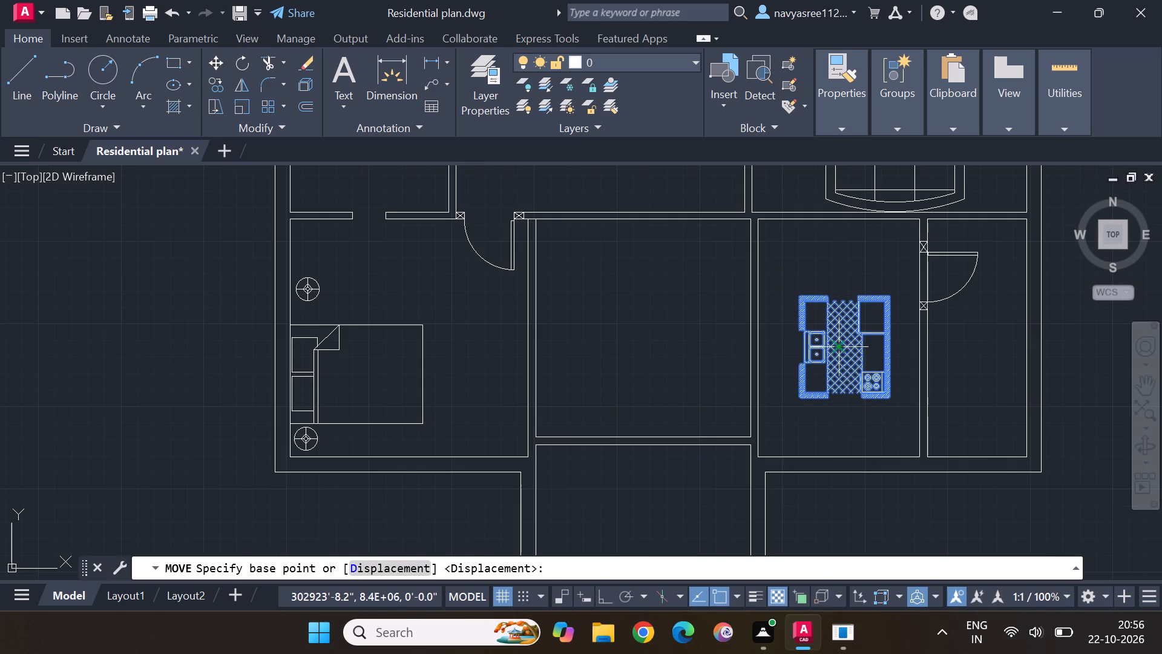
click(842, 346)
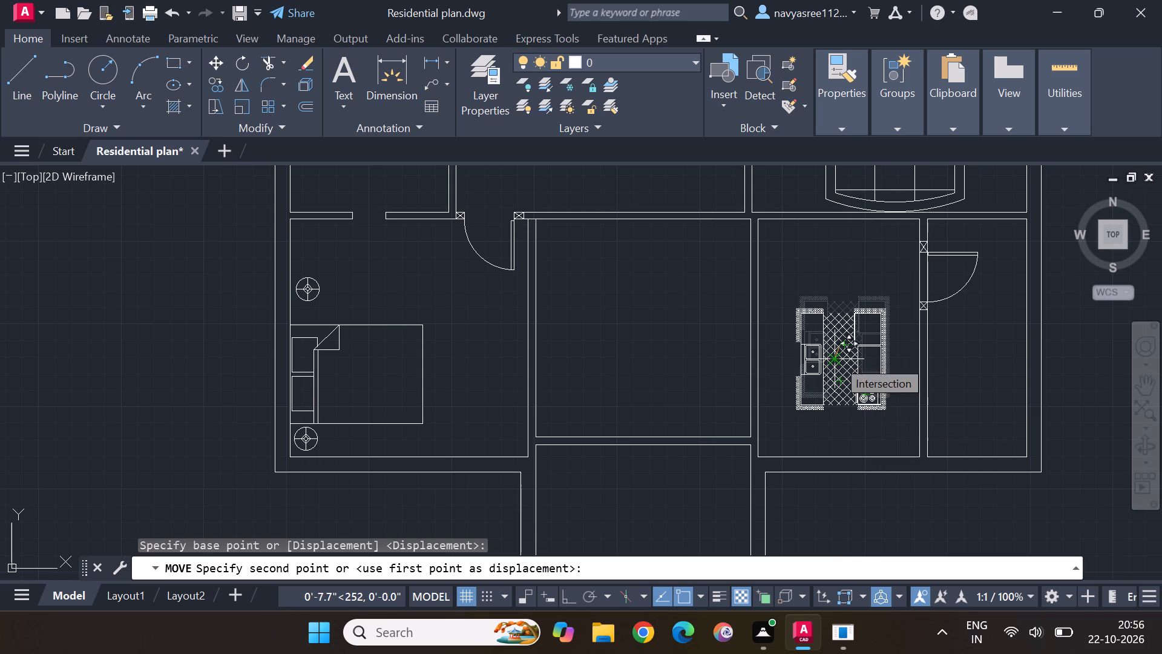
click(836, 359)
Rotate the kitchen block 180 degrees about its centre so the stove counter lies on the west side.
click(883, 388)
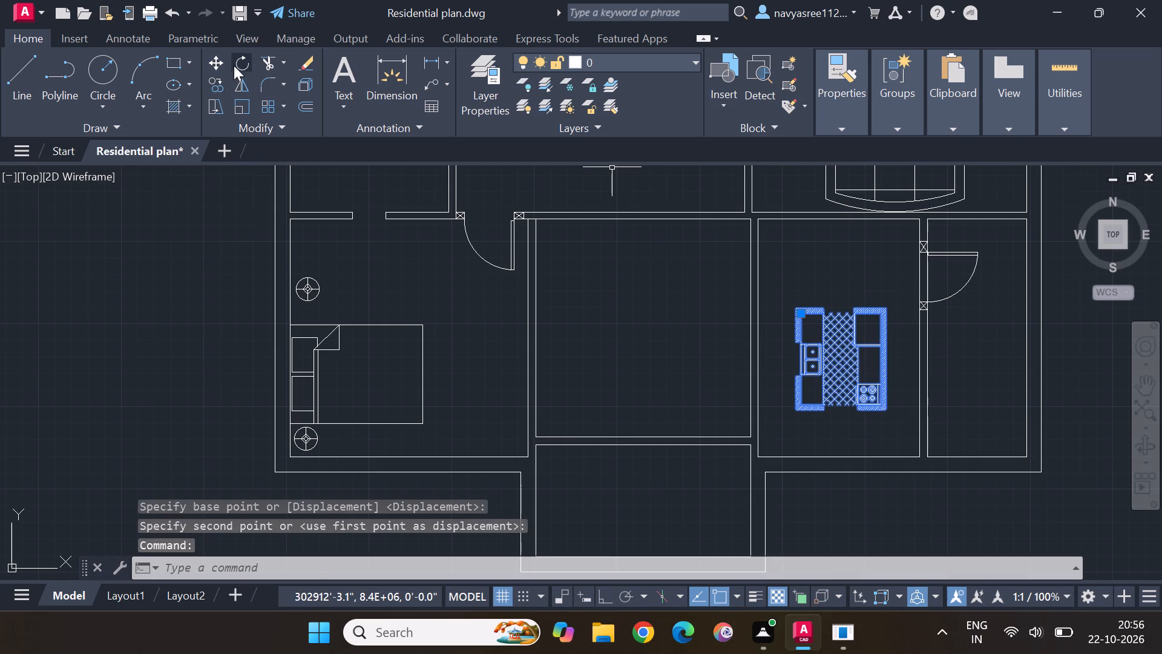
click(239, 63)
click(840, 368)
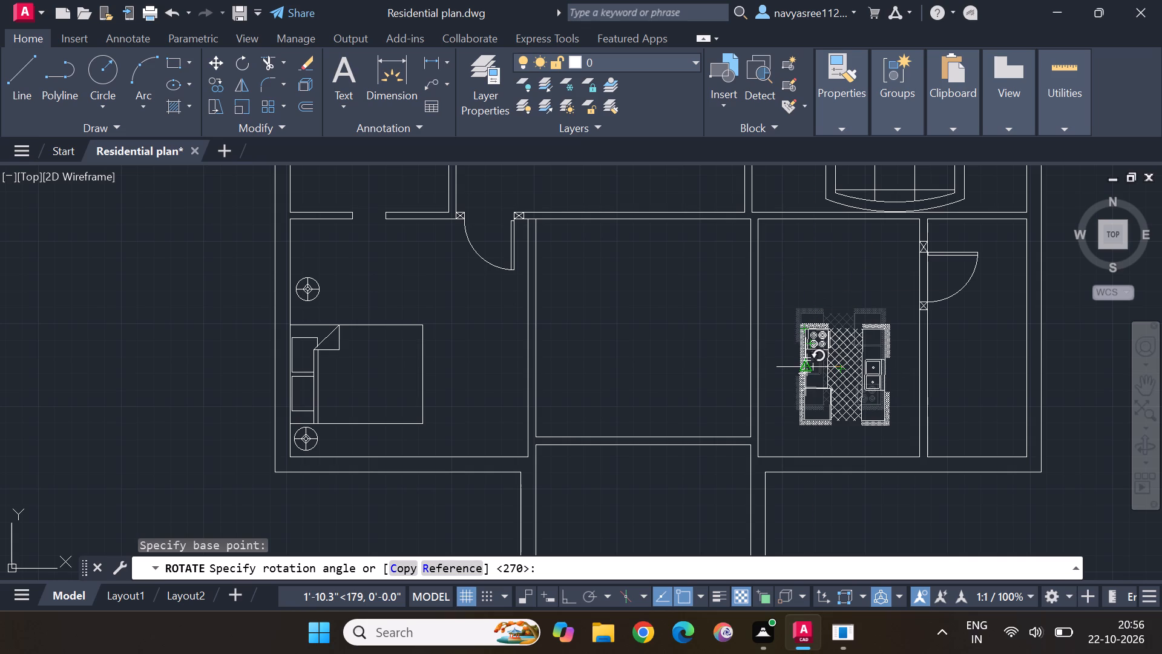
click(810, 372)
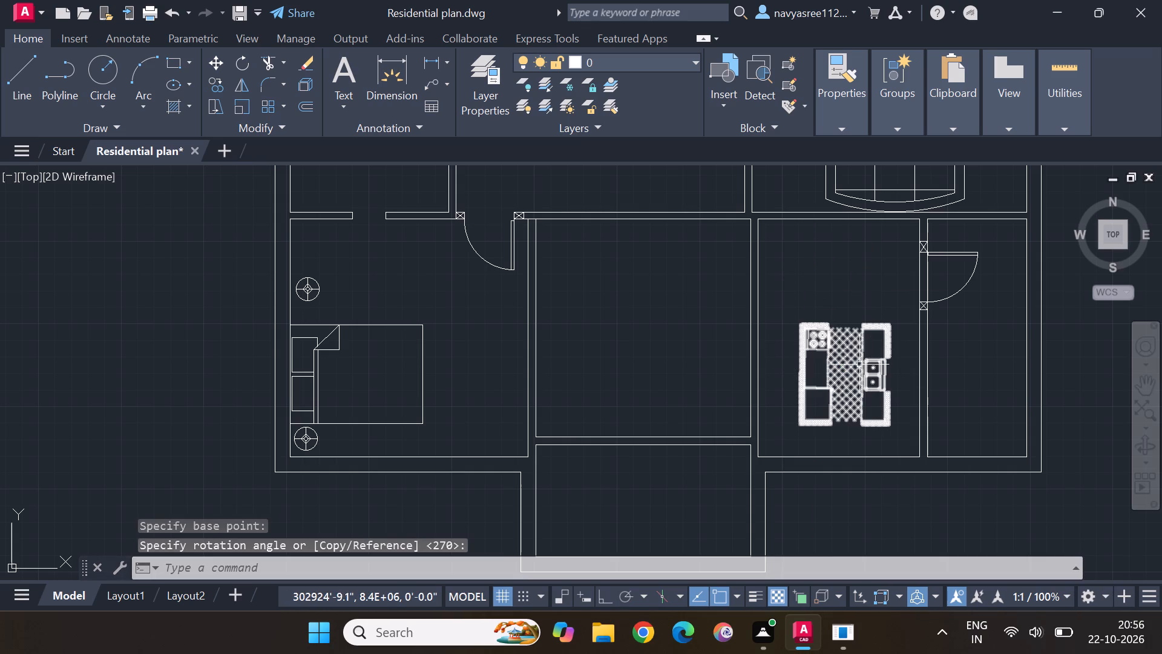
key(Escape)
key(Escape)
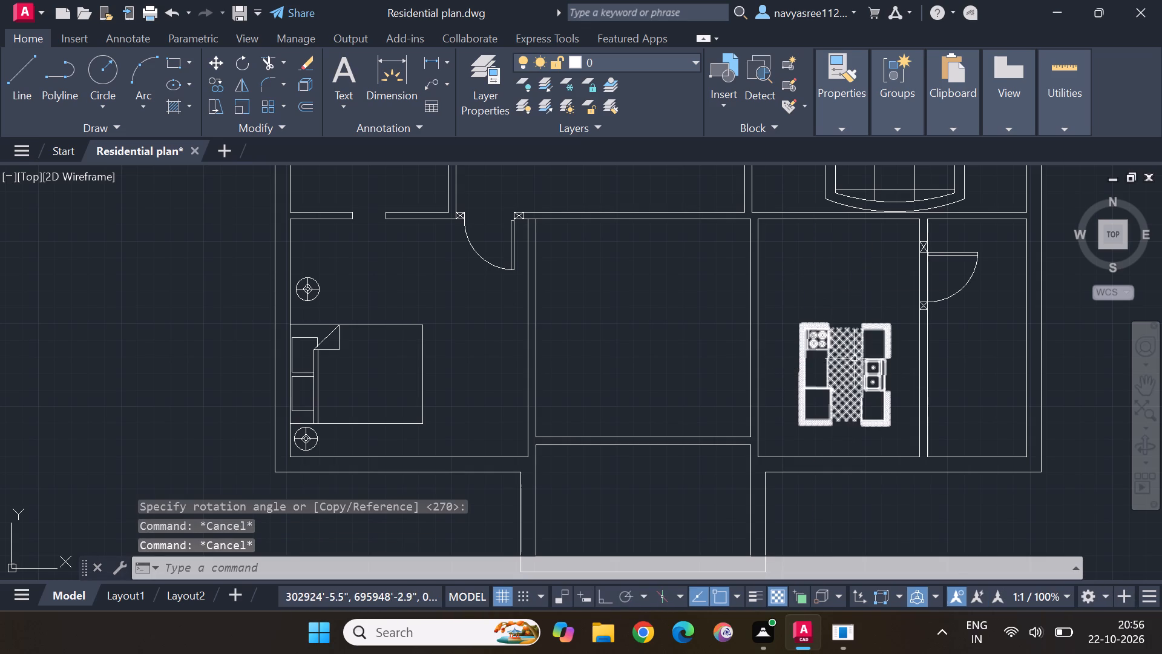
Delete the kitchen block from the room west of the narrow southeast room.
click(854, 358)
key(Delete)
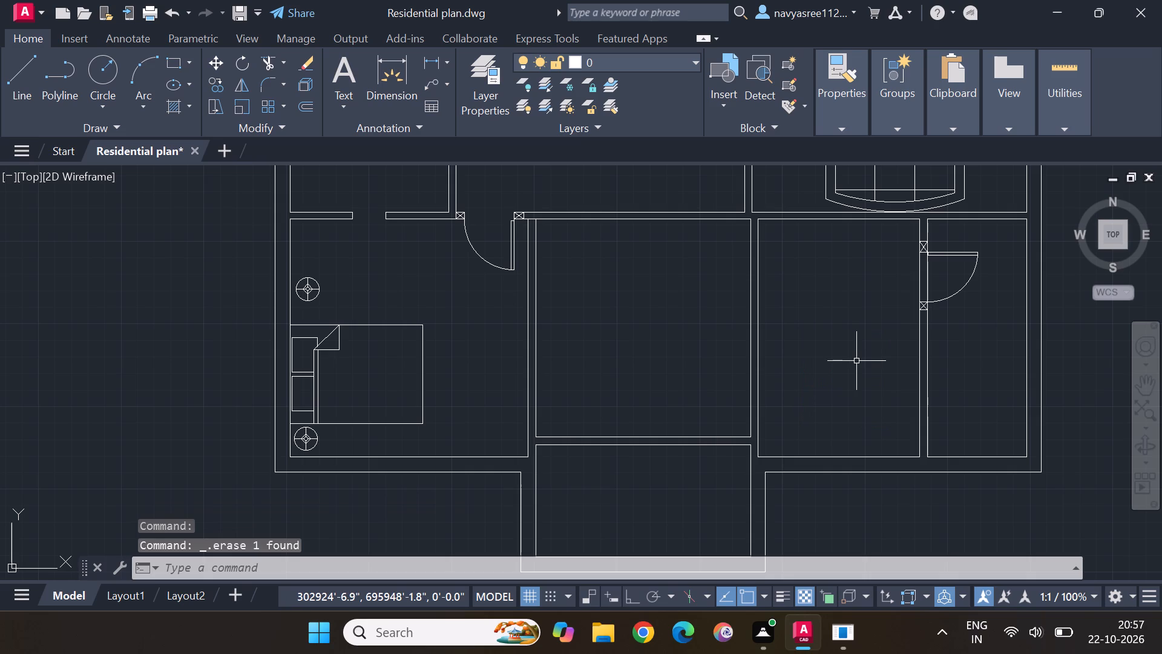
With Ortho on, draw a dashed counter outline from the kitchen doorway's south jamb, 2'-10" west and down to the south wall.
click(18, 71)
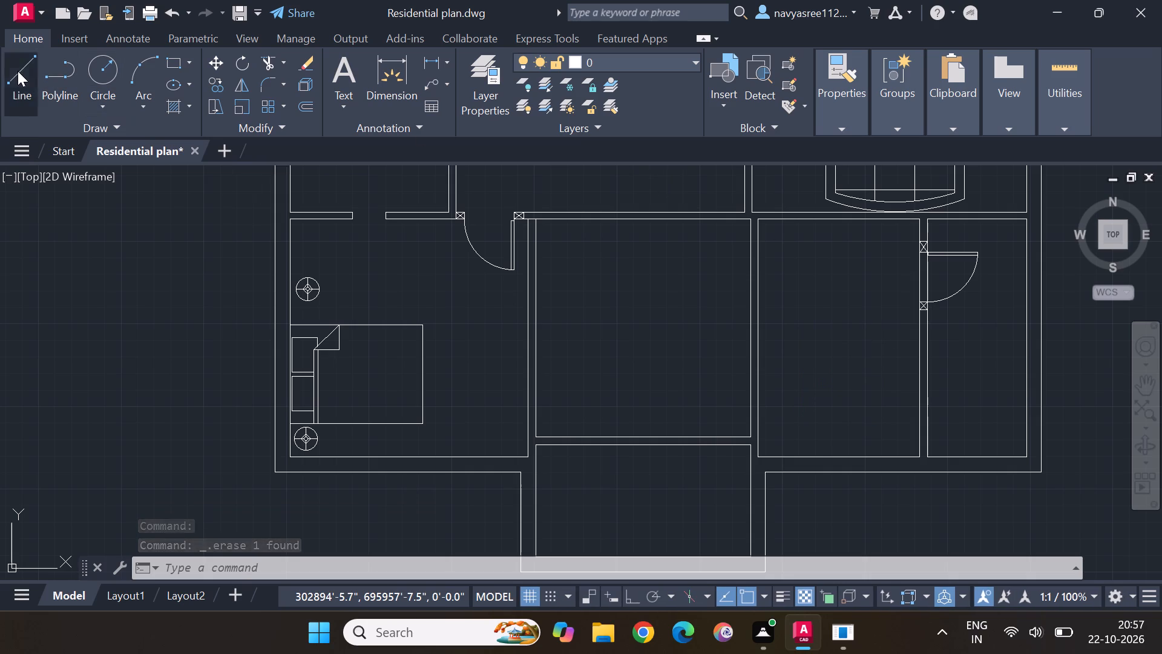
scroll(940, 311, up, 3)
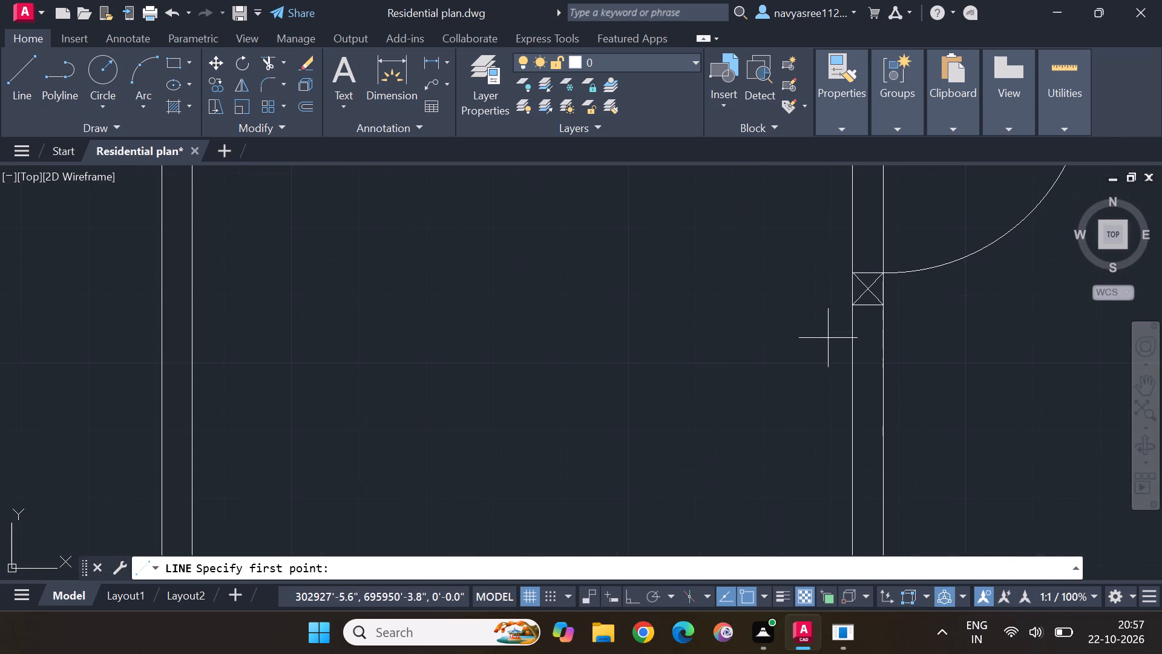
click(850, 305)
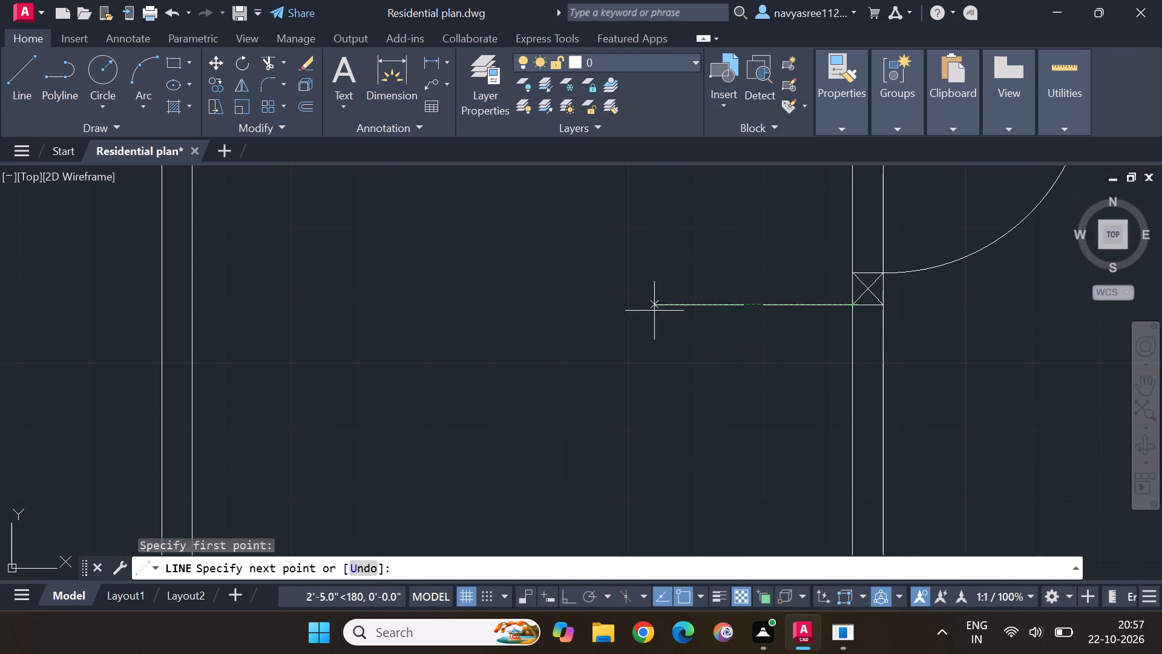
scroll(635, 302, down, 1)
middle_drag(651, 326, 677, 251)
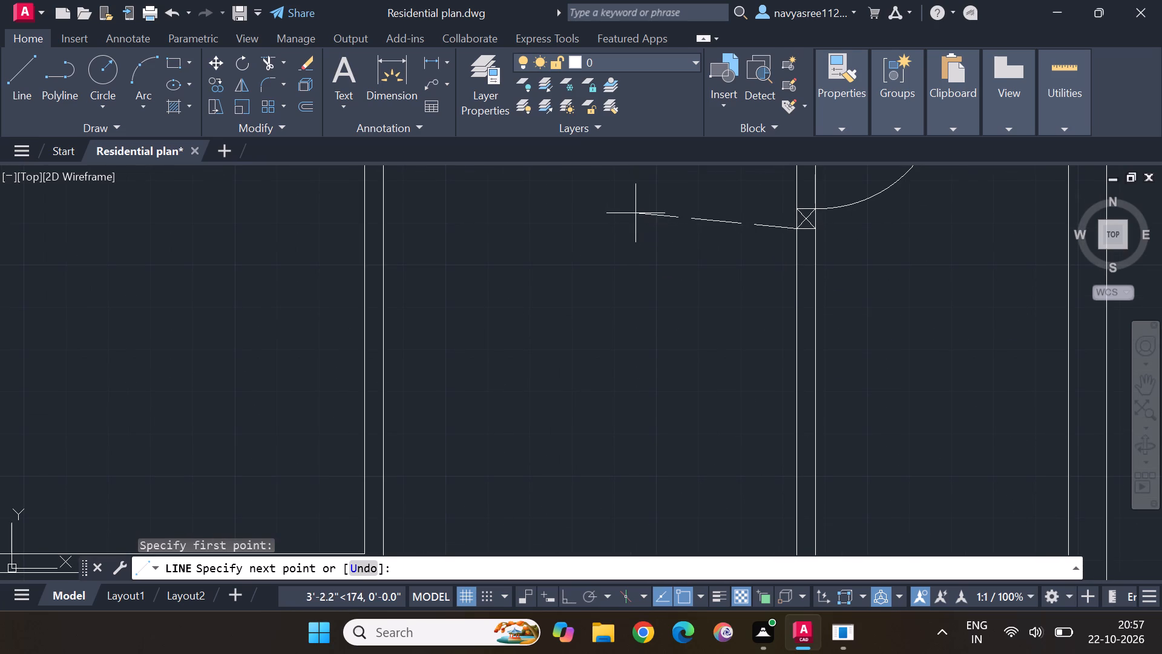
click(578, 595)
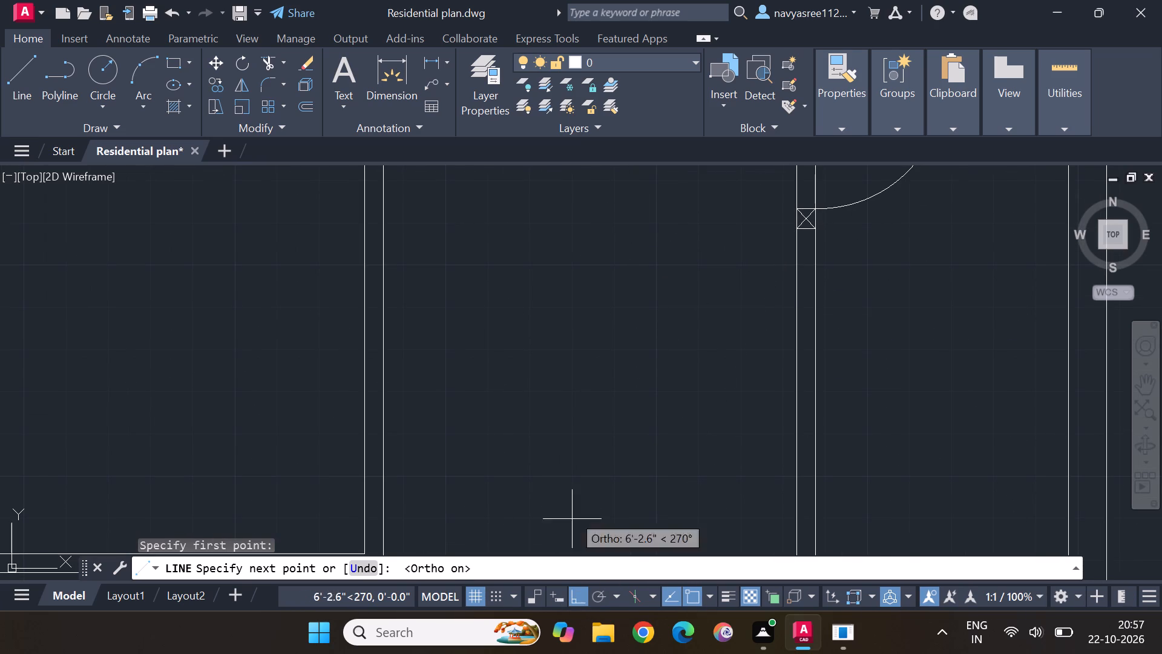
click(653, 230)
scroll(686, 448, down, 1)
middle_drag(686, 461, 673, 322)
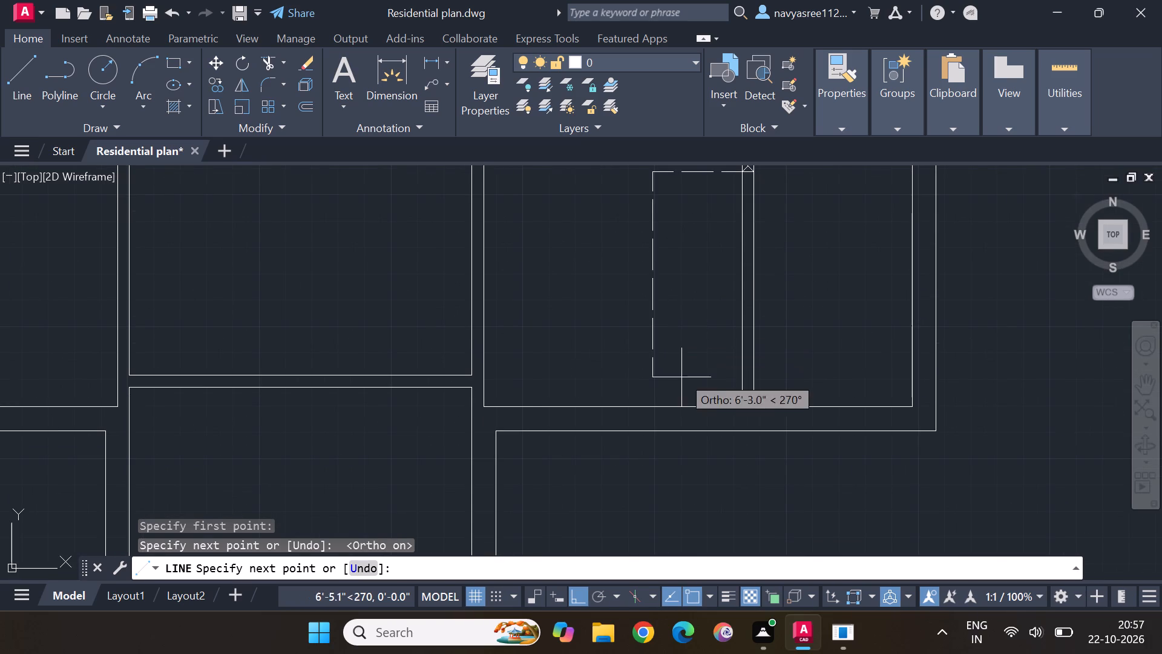
click(654, 404)
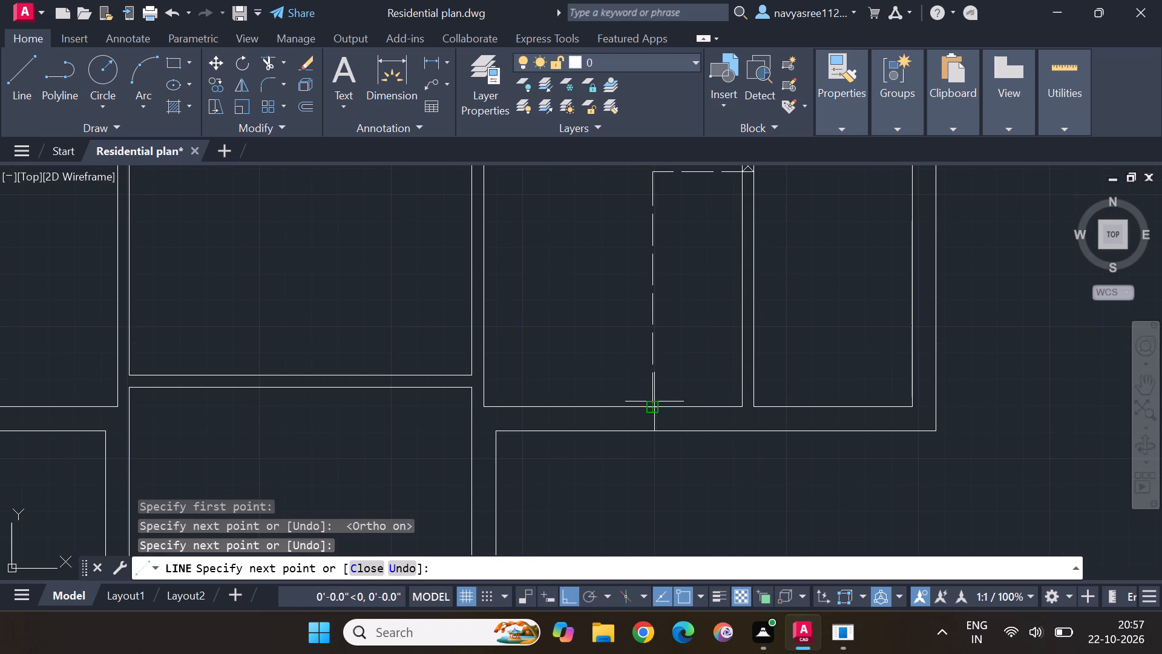
key(Escape)
scroll(666, 263, down, 1)
middle_drag(675, 249, 794, 340)
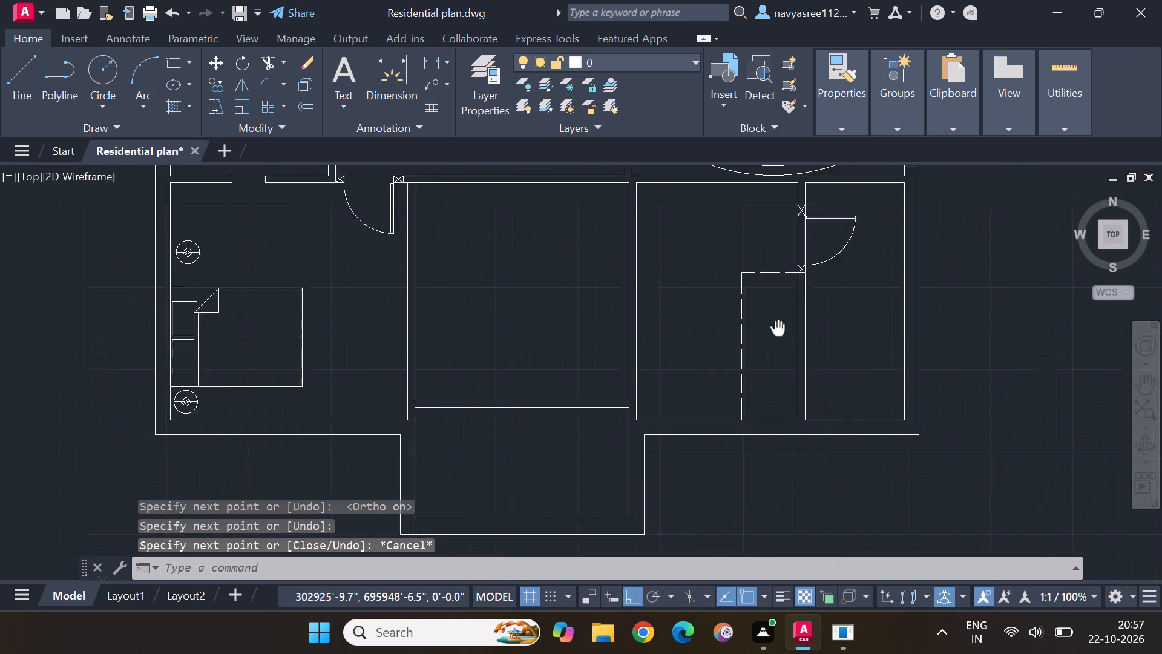
middle_drag(794, 340, 796, 343)
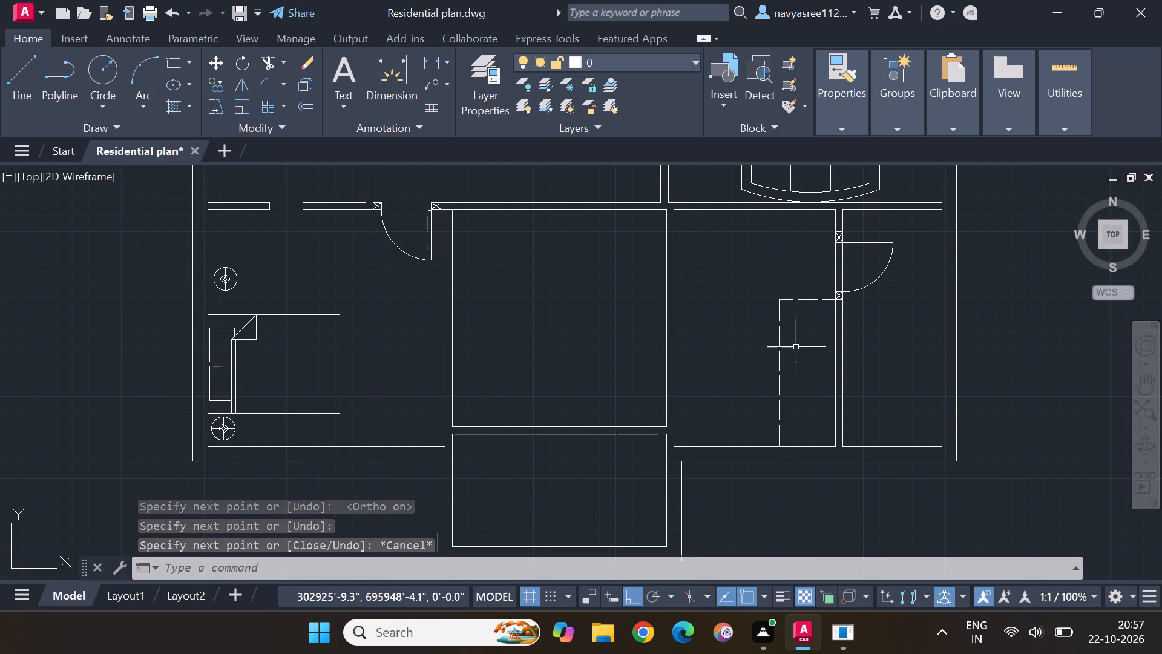
Draw a second dashed counter outline from the midpoint of the kitchen's west wall, running east and about 4'-11" down to the south wall.
drag(16, 67, 29, 71)
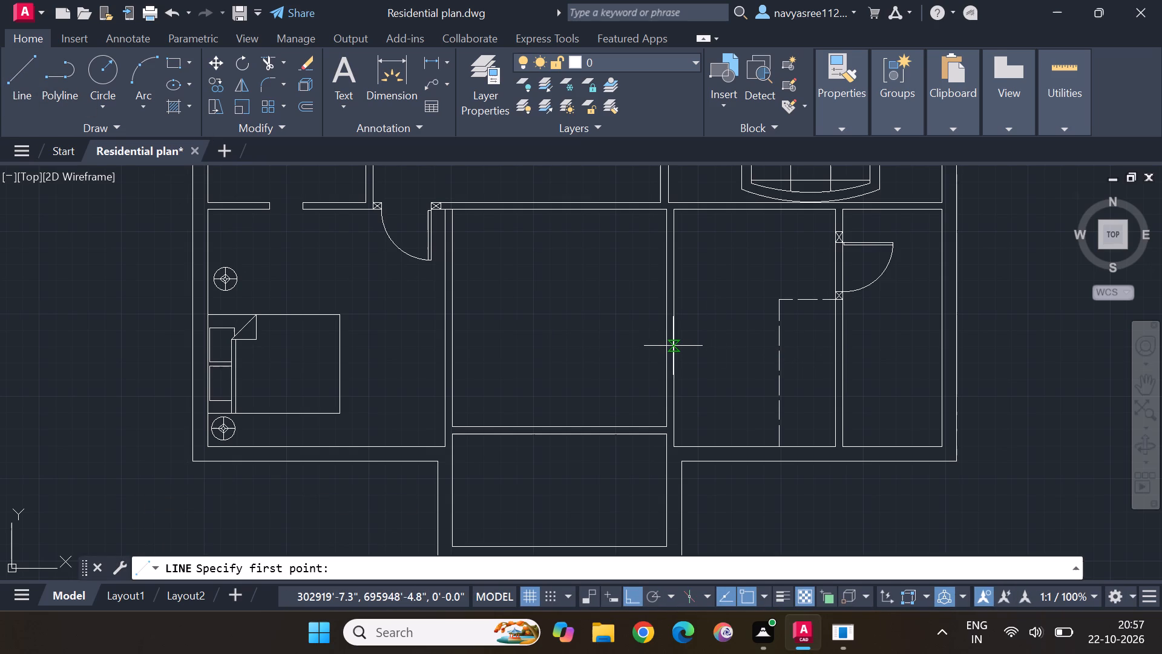
scroll(672, 349, up, 2)
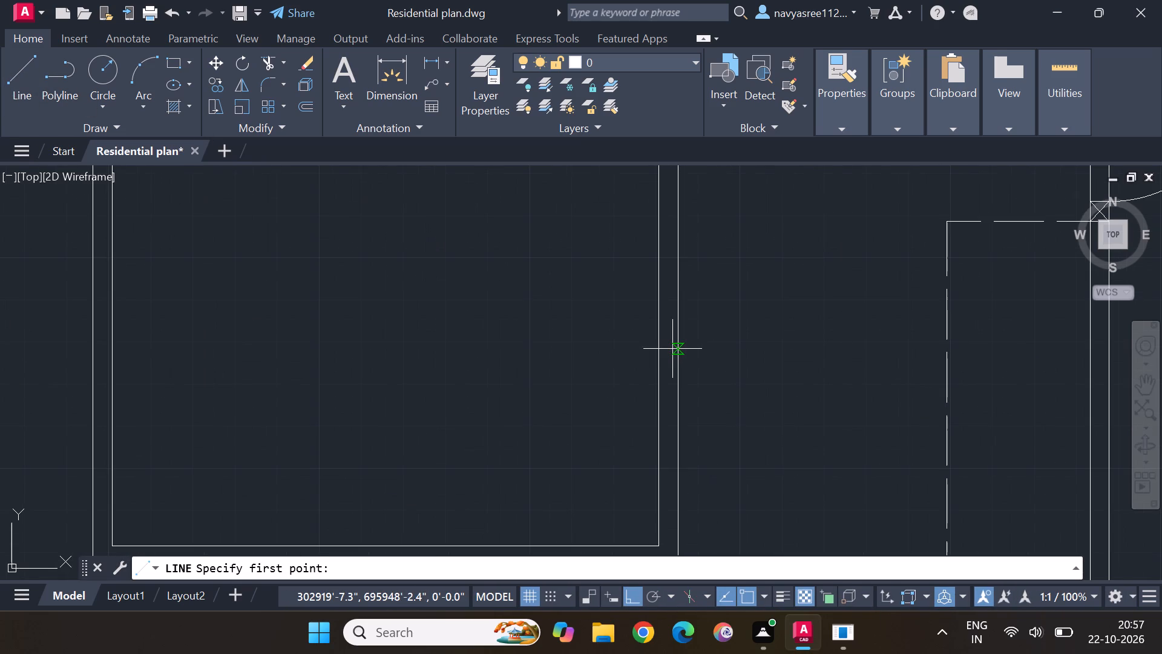
click(677, 348)
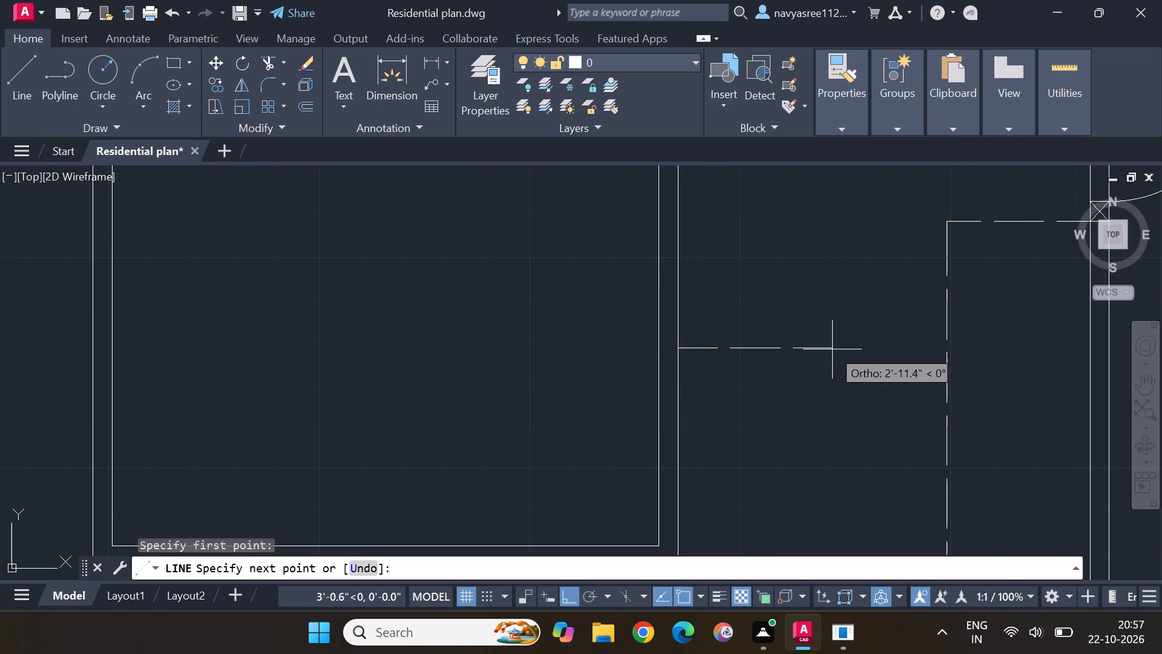
scroll(794, 349, down, 2)
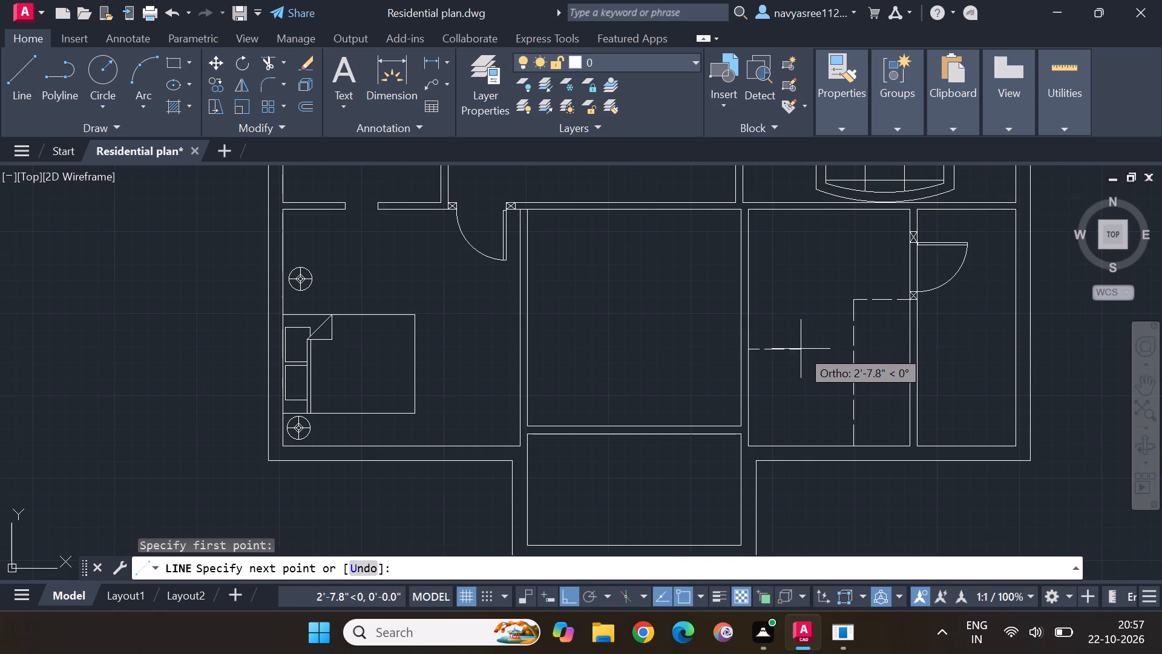
click(793, 351)
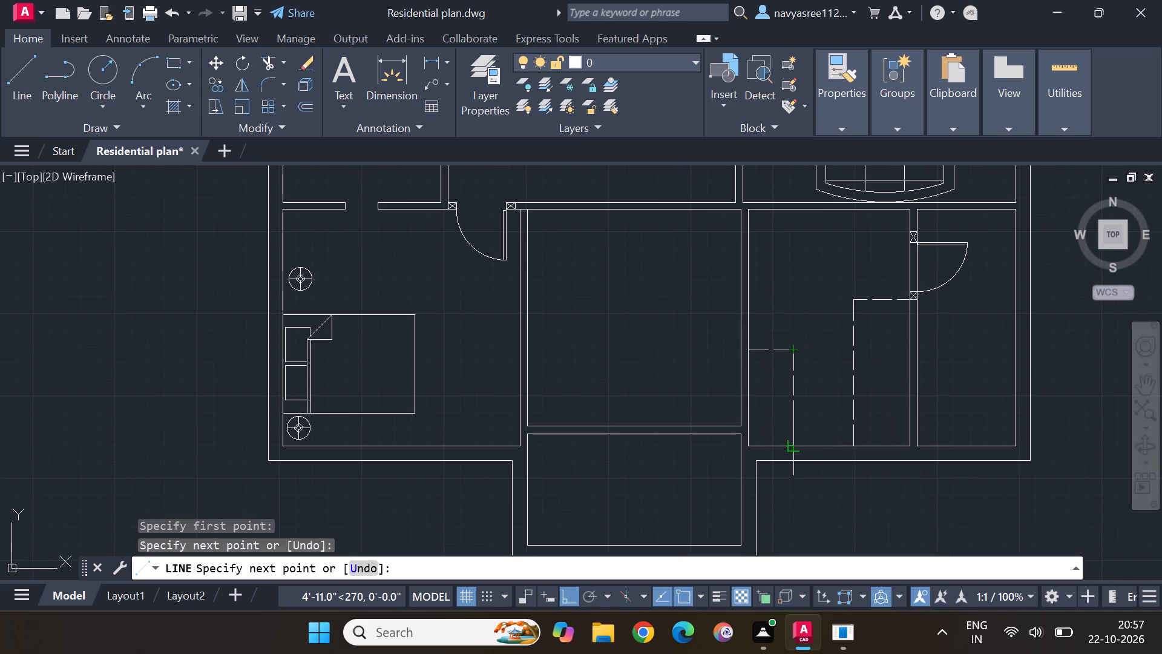
click(798, 441)
key(Escape)
key(Escape)
key(Escape)
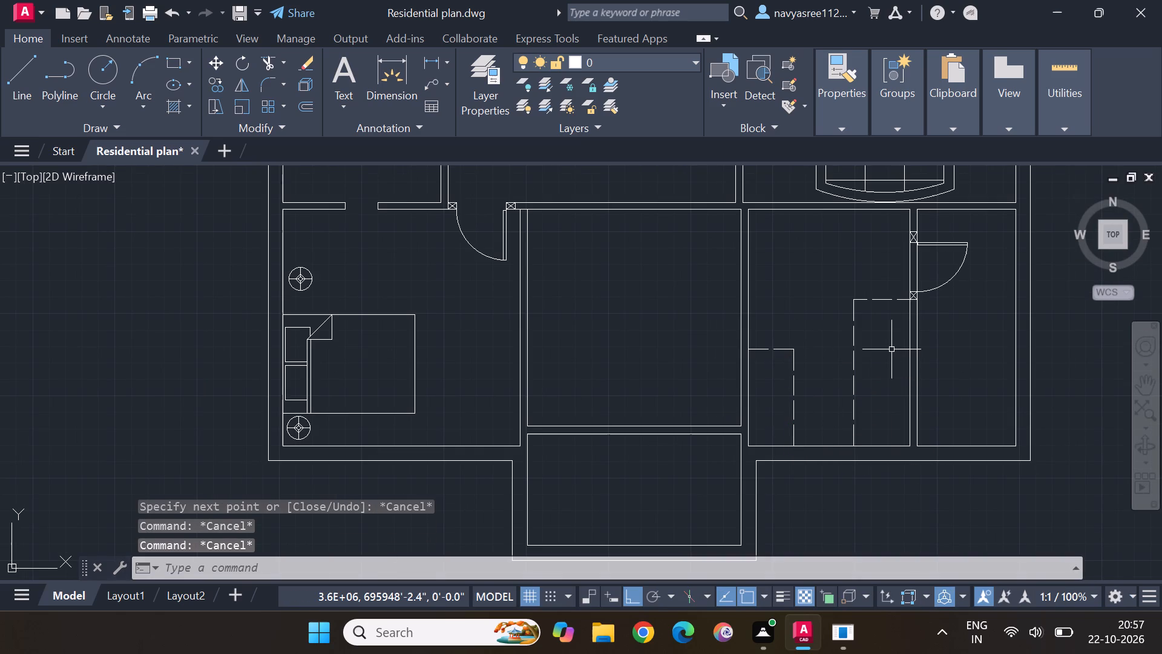
Set the current linetype to ByLayer.
scroll(888, 355, up, 1)
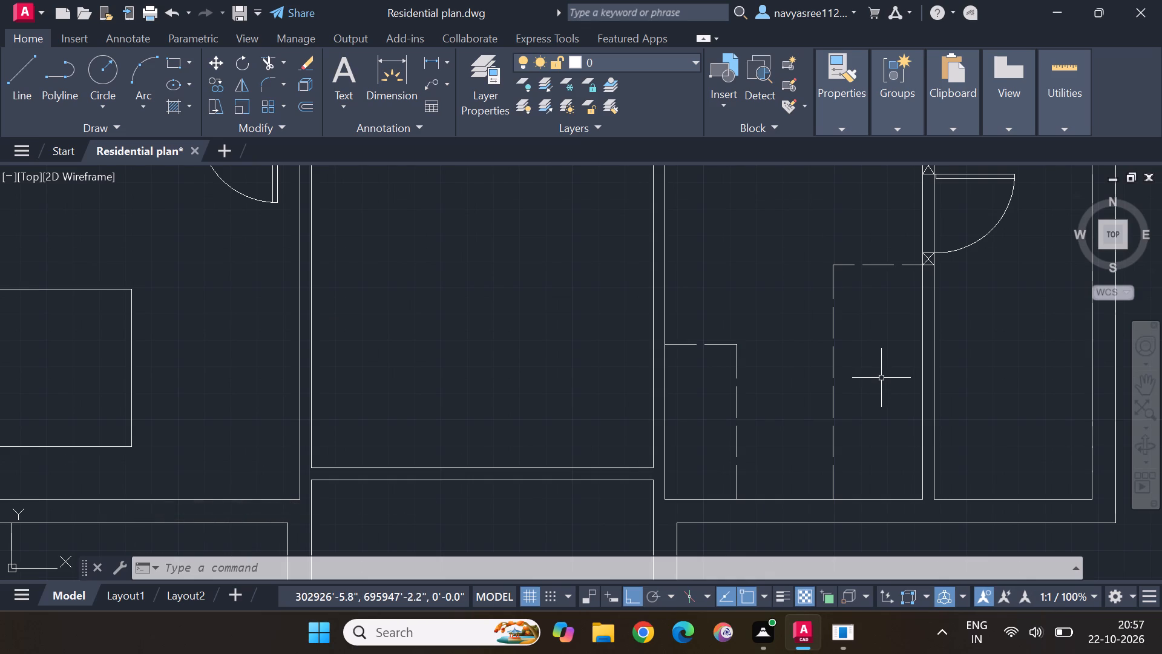
scroll(881, 380, down, 1)
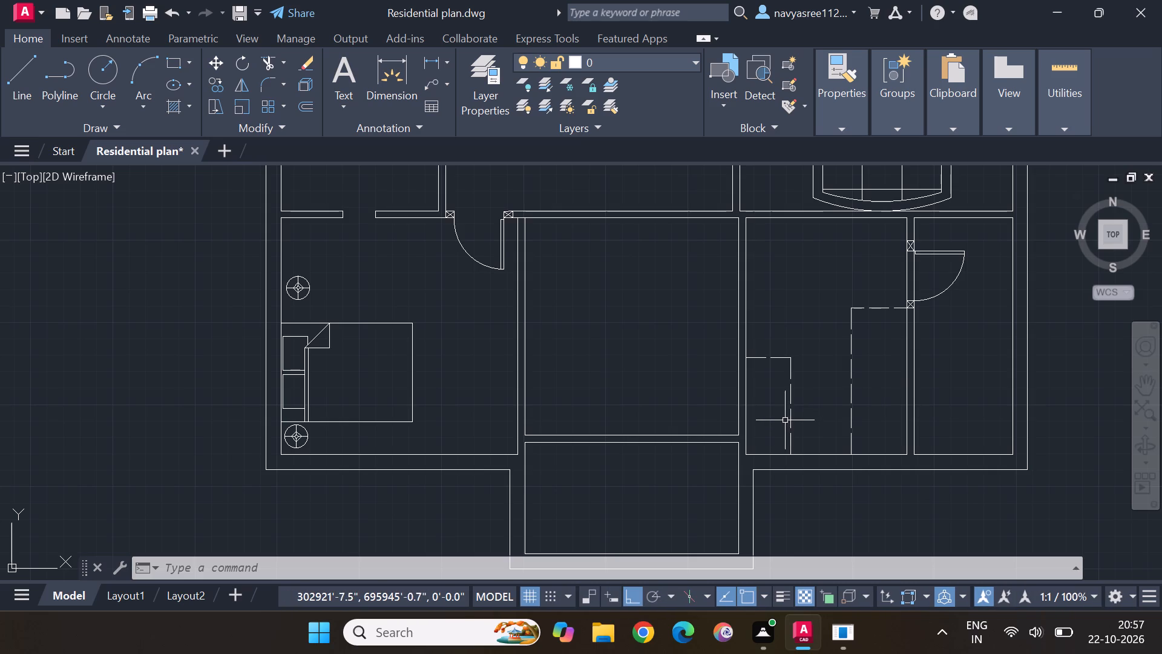
scroll(781, 415, up, 2)
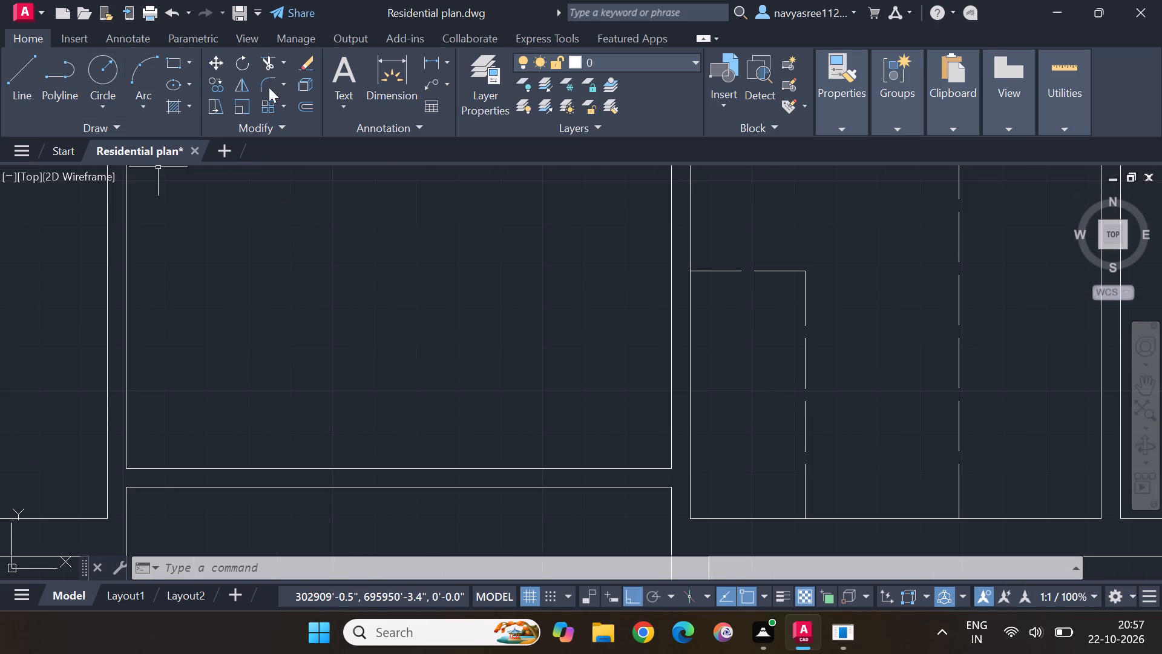
click(833, 126)
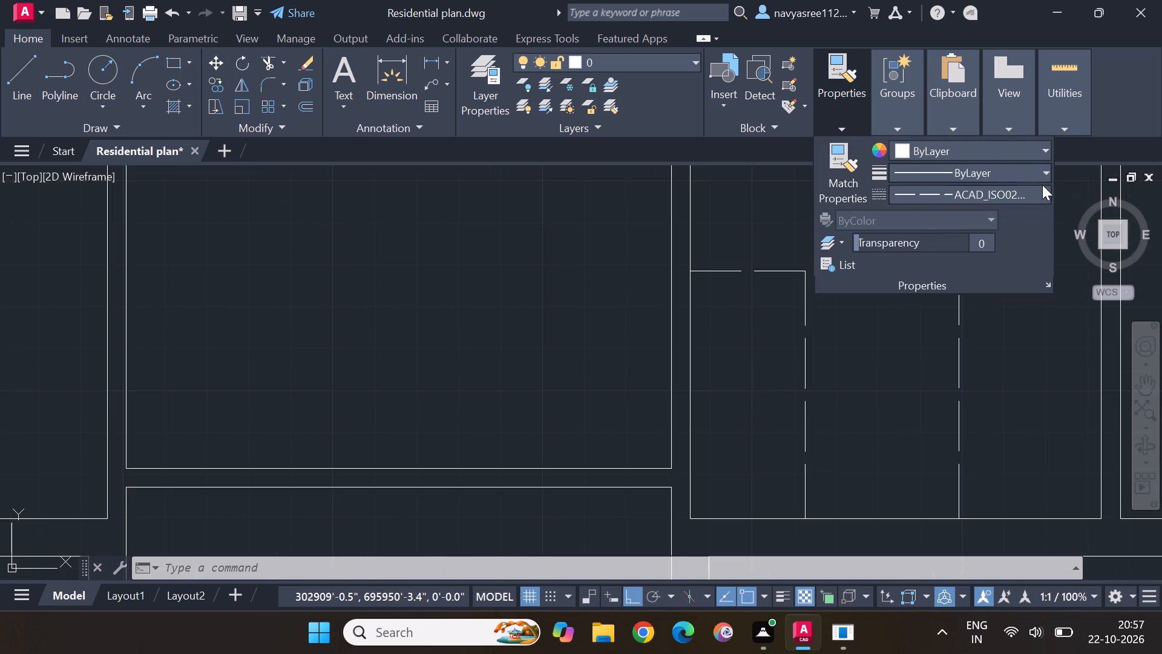
click(1041, 189)
click(923, 208)
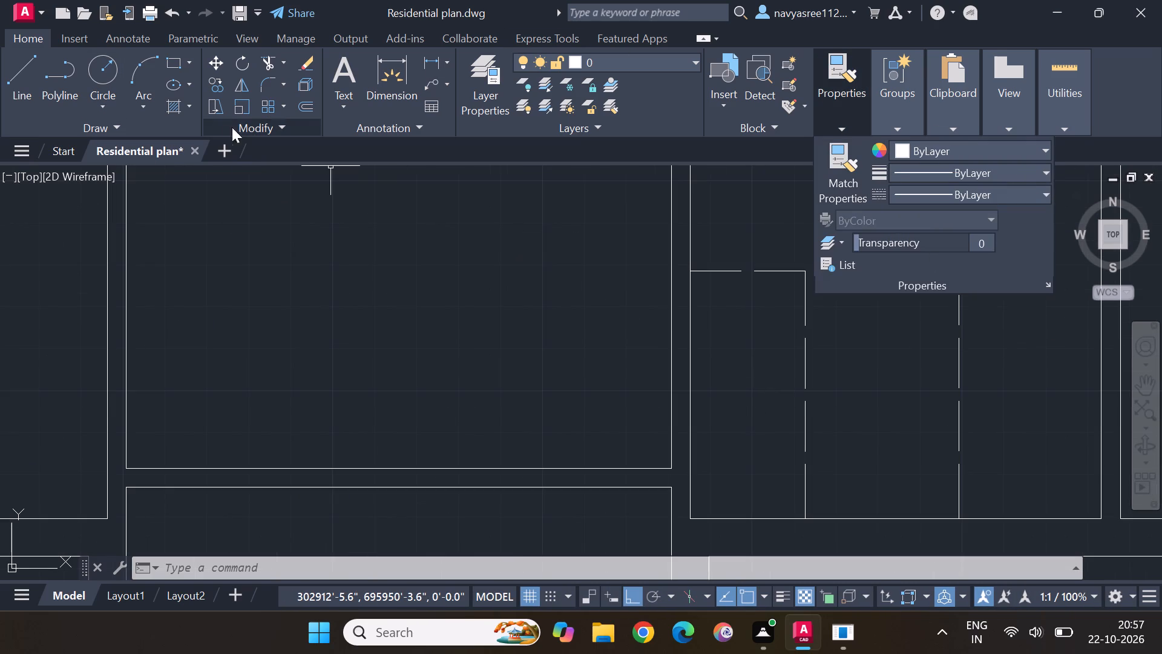
Draw a closed box about 1'-2.5" wide with lines against the west wall, inside the western counter outline.
click(18, 64)
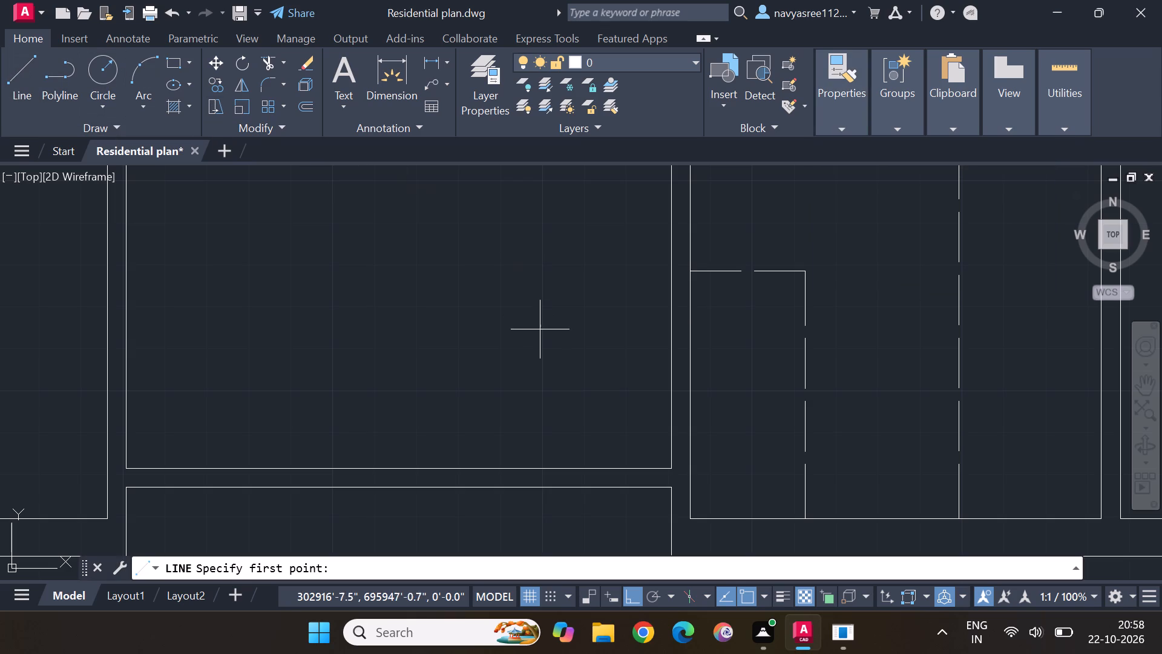
click(691, 390)
click(751, 390)
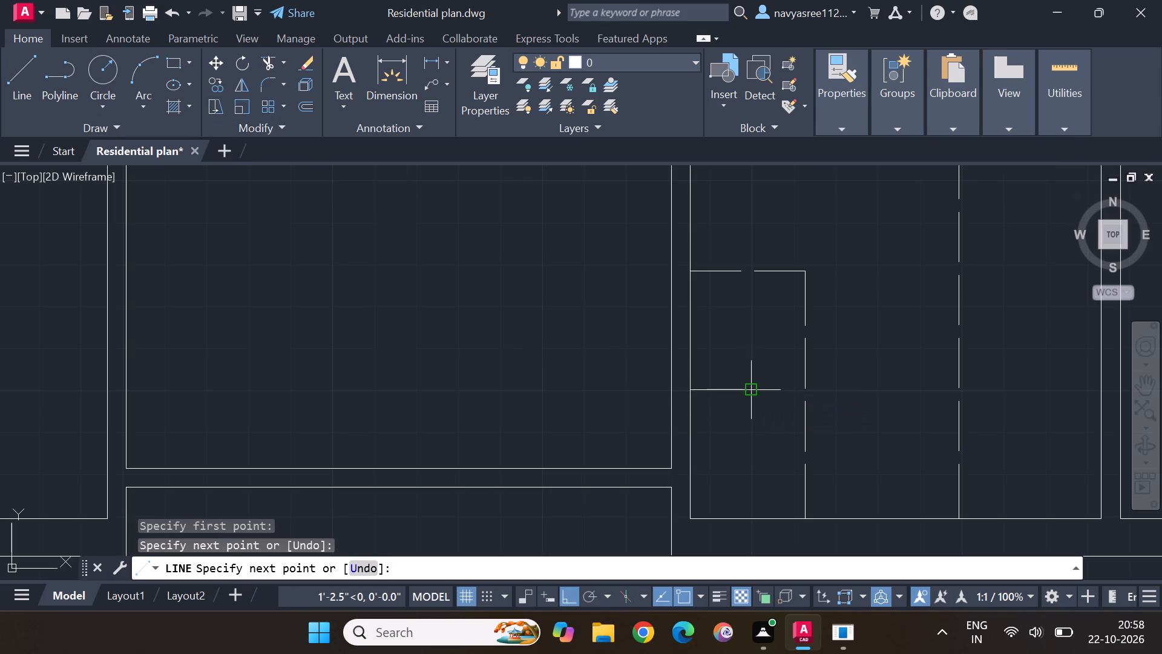
click(752, 448)
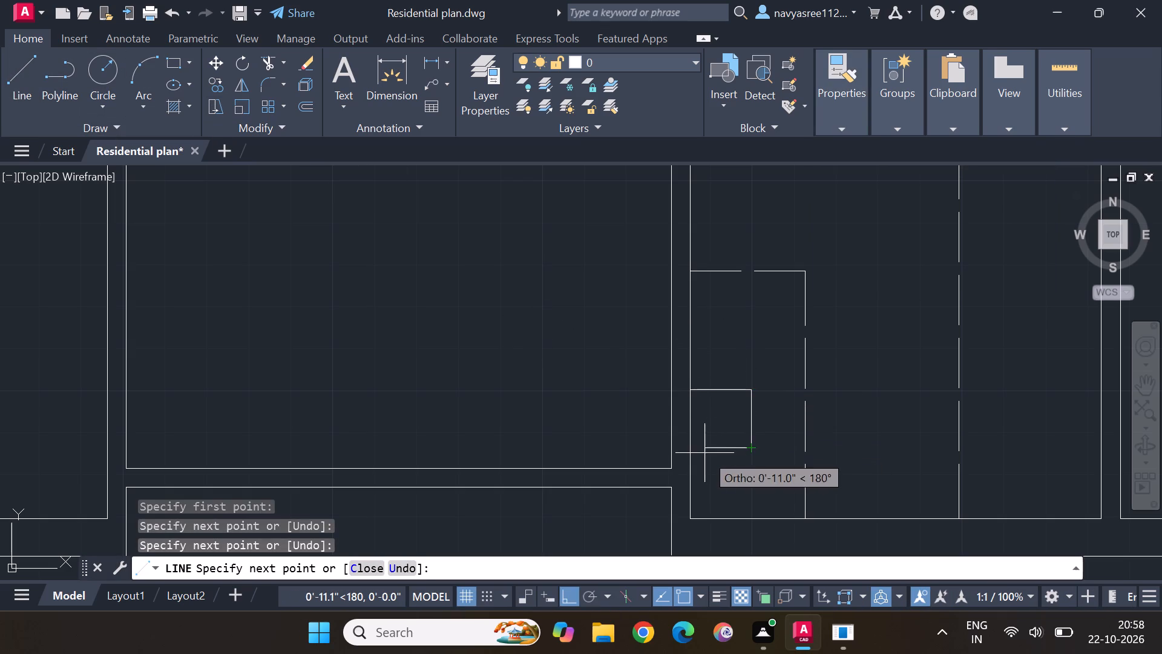
click(693, 451)
key(Escape)
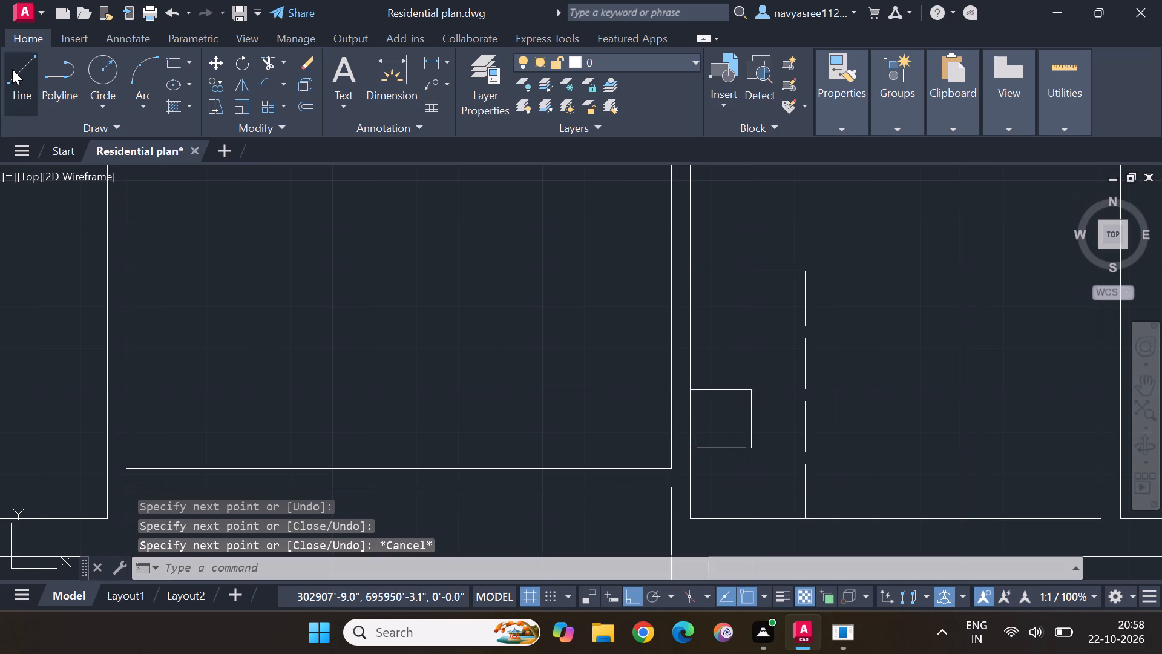
drag(13, 69, 21, 70)
click(694, 393)
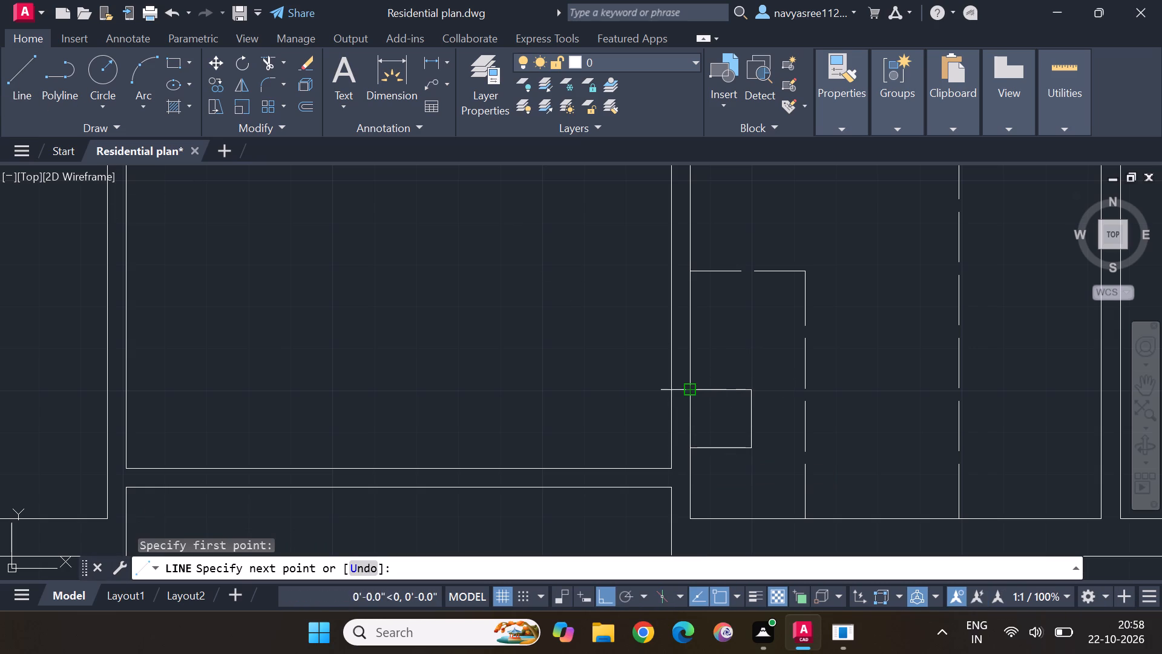
click(695, 448)
key(Escape)
key(Escape)
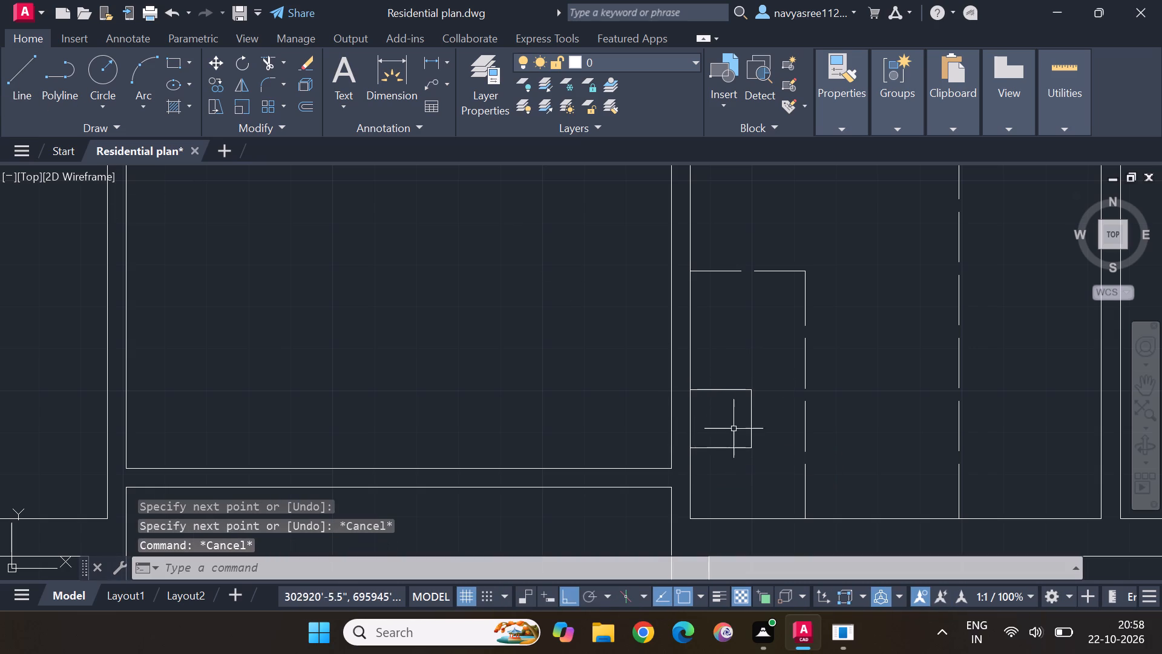
Move the small box about 5.2 inches east, away from the kitchen's west wall.
click(751, 412)
click(727, 388)
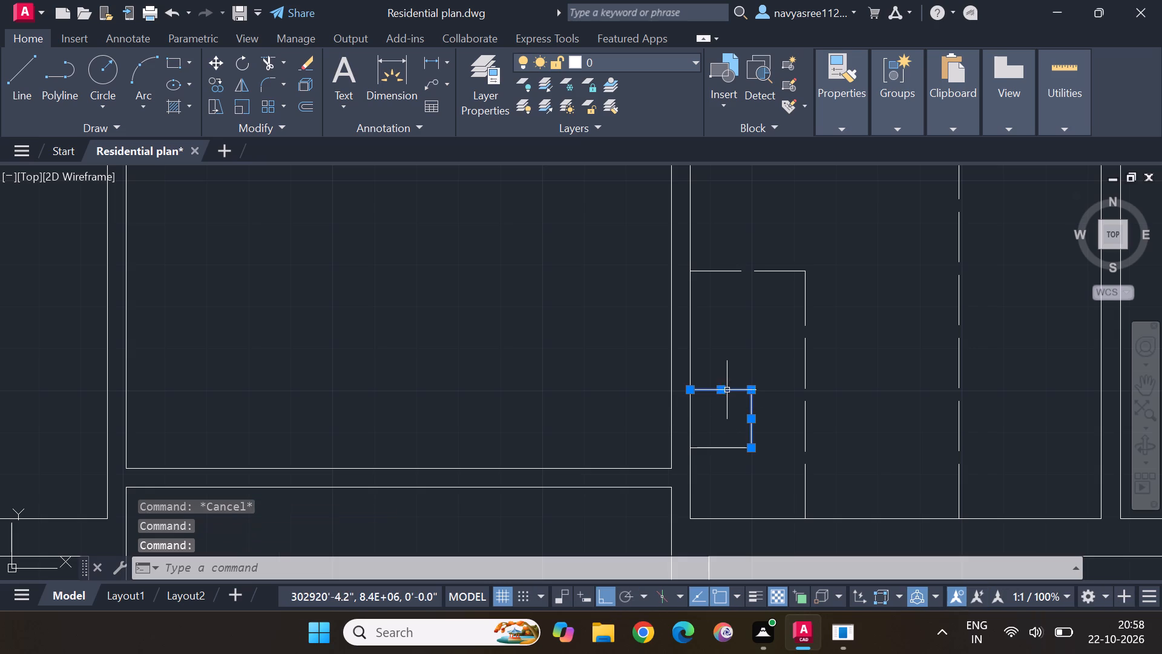
click(691, 426)
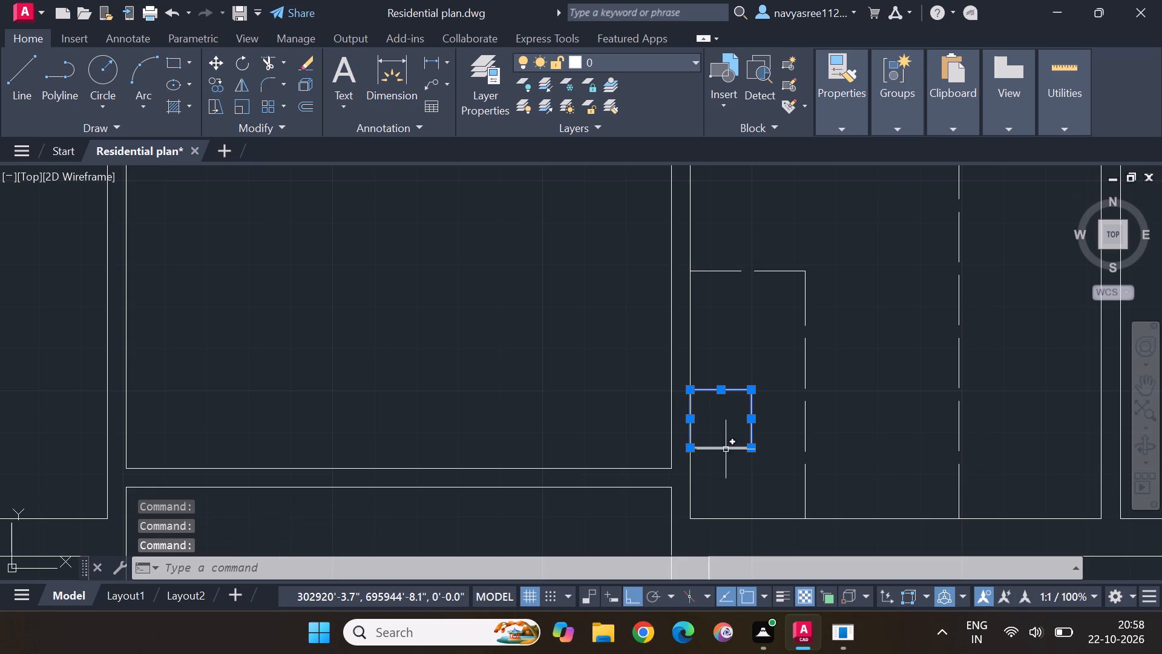
click(726, 449)
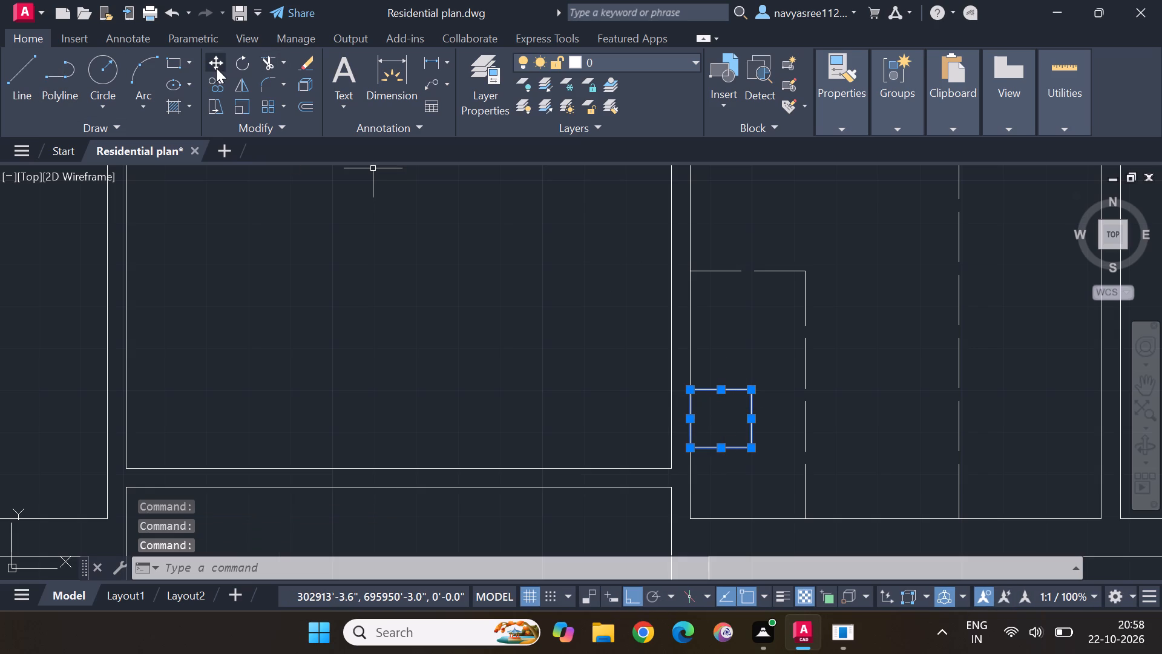
click(218, 65)
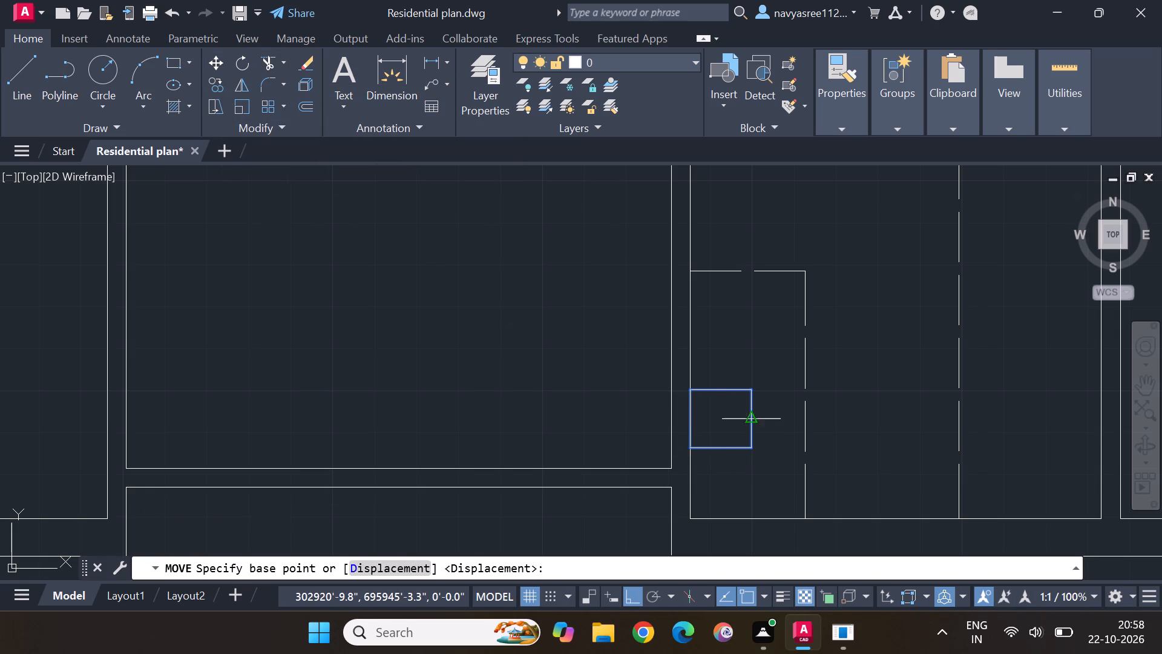
click(750, 420)
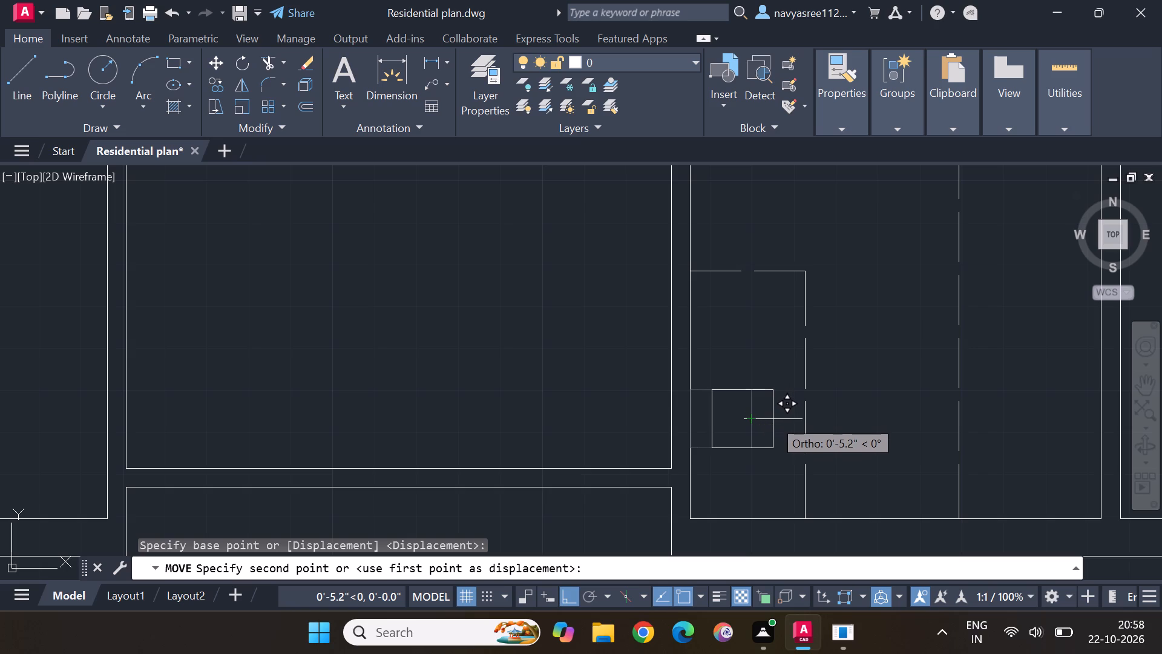
click(773, 419)
key(Escape)
key(Escape)
Move the six-seat dining table block from northeast of the plan into the central hall, turning Ortho off for the placement.
scroll(857, 305, down, 2)
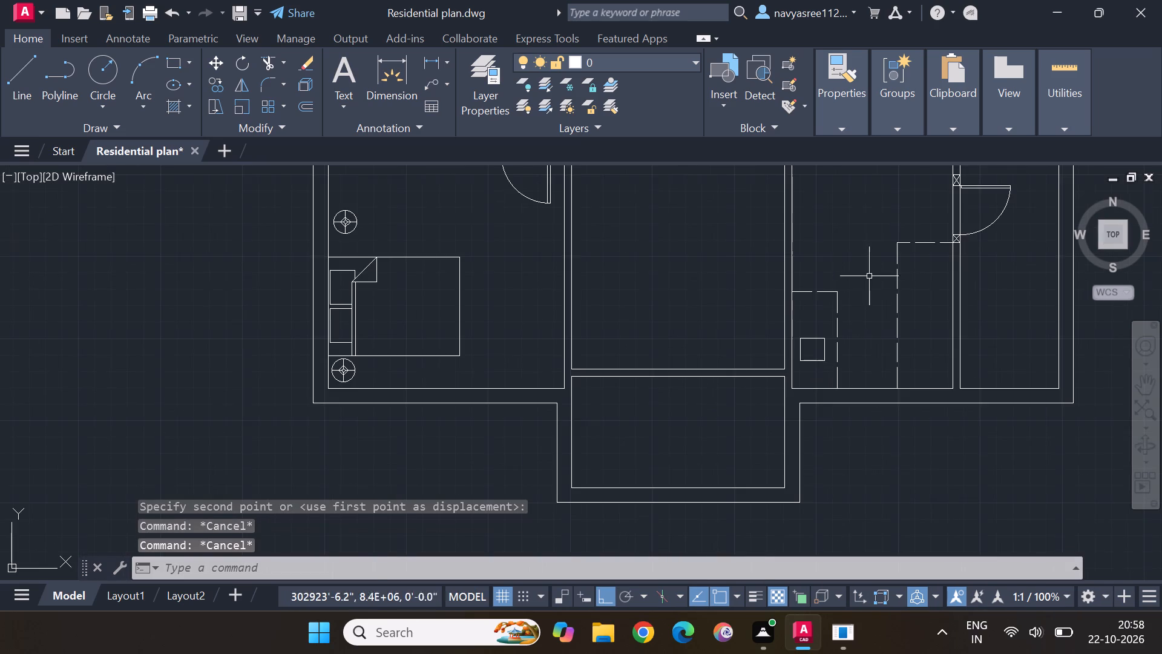
middle_drag(869, 290, 871, 395)
scroll(865, 376, down, 1)
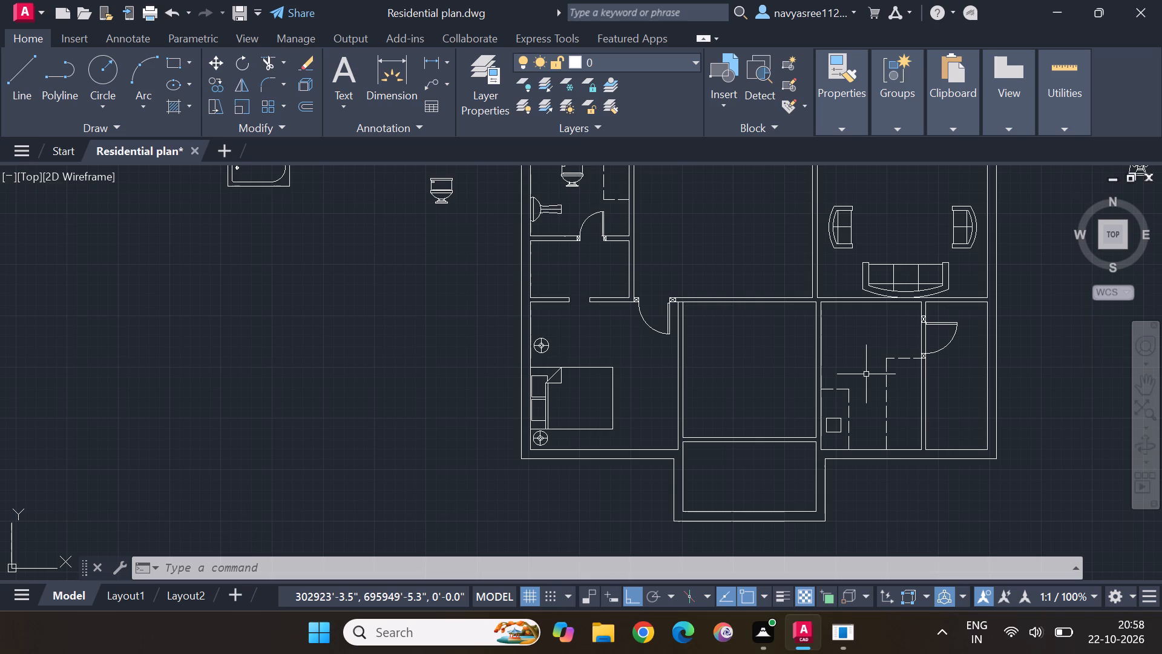
scroll(859, 372, down, 2)
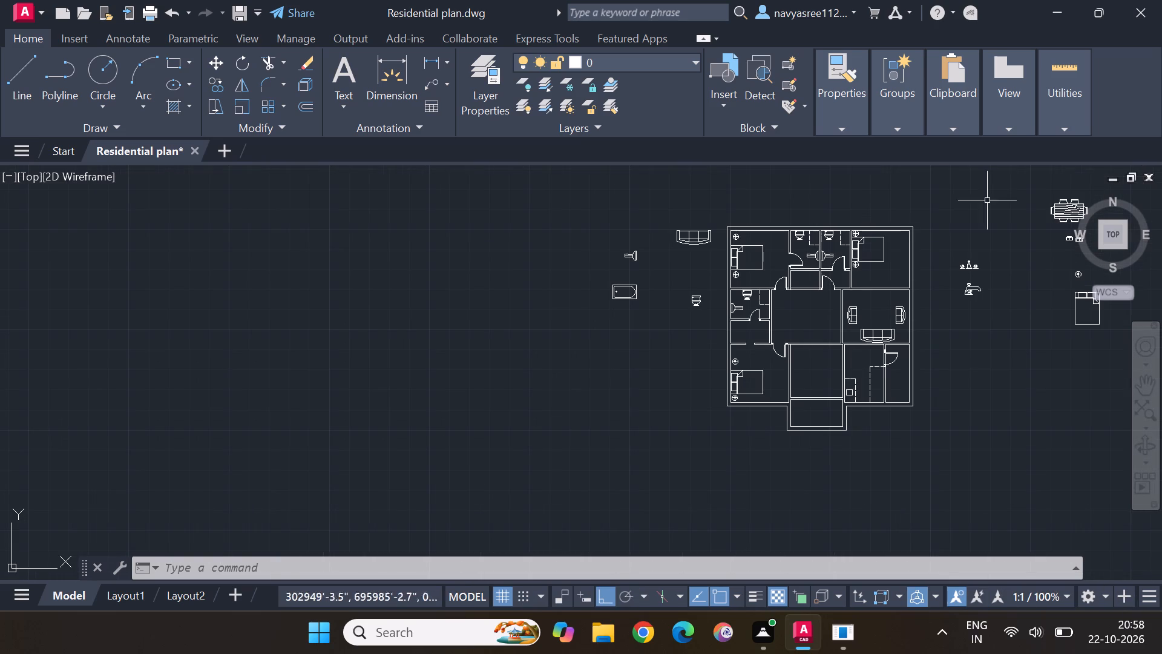
middle_drag(995, 217, 849, 321)
scroll(928, 307, up, 3)
drag(973, 381, 844, 417)
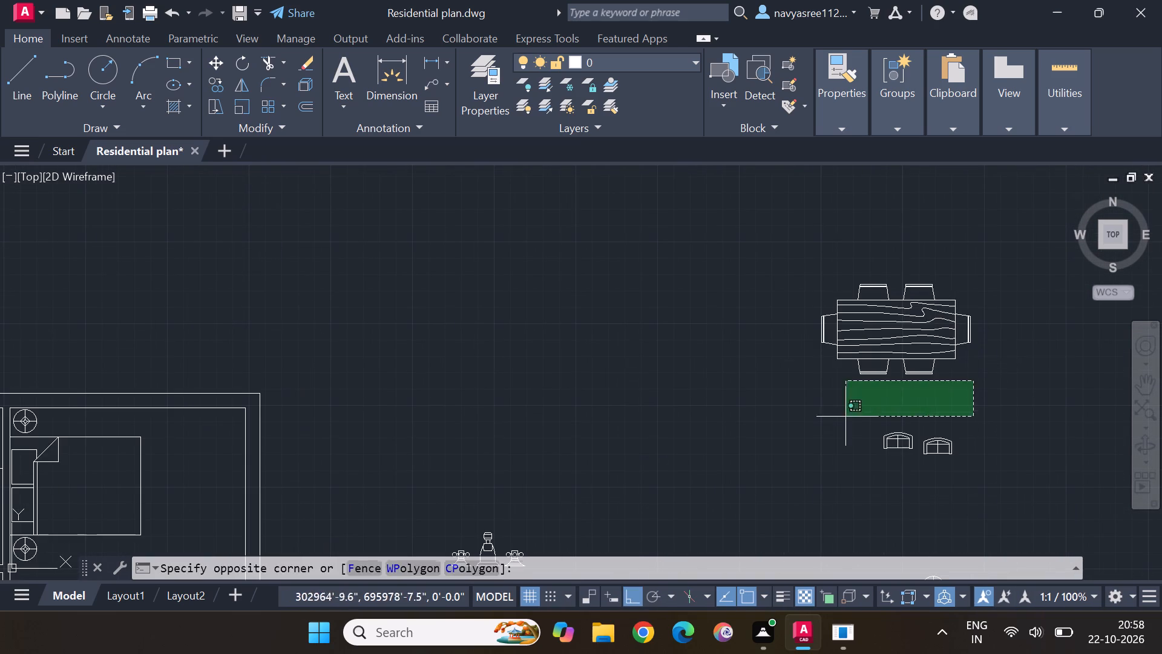
drag(844, 417, 992, 240)
scroll(960, 339, down, 2)
middle_drag(845, 428, 916, 333)
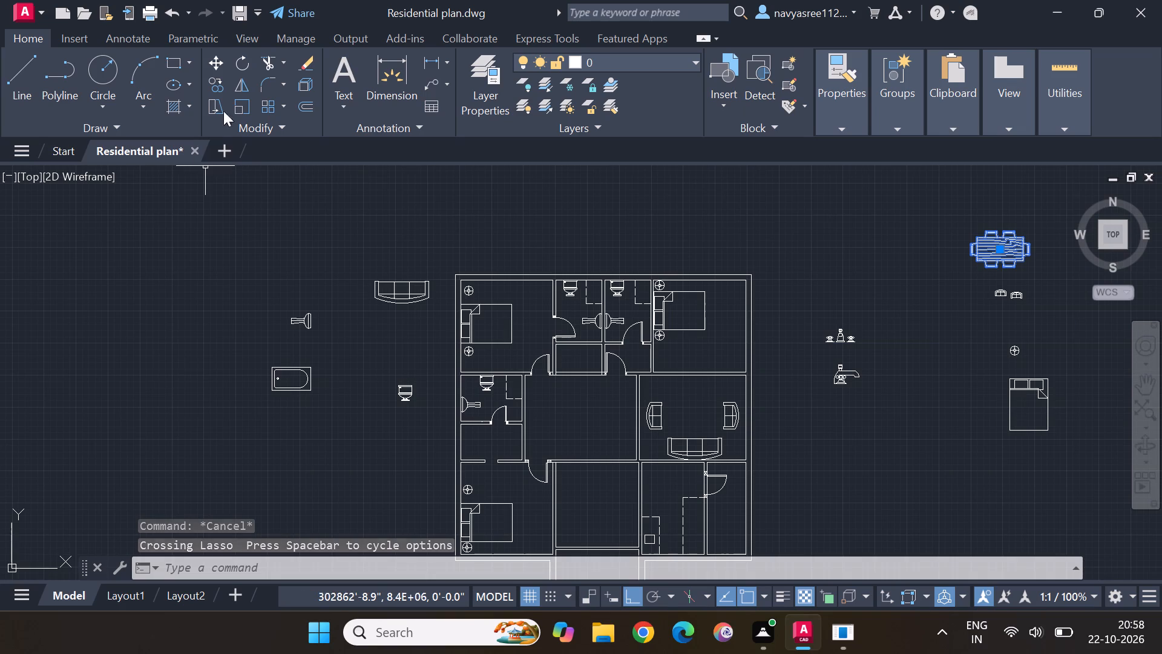
click(214, 56)
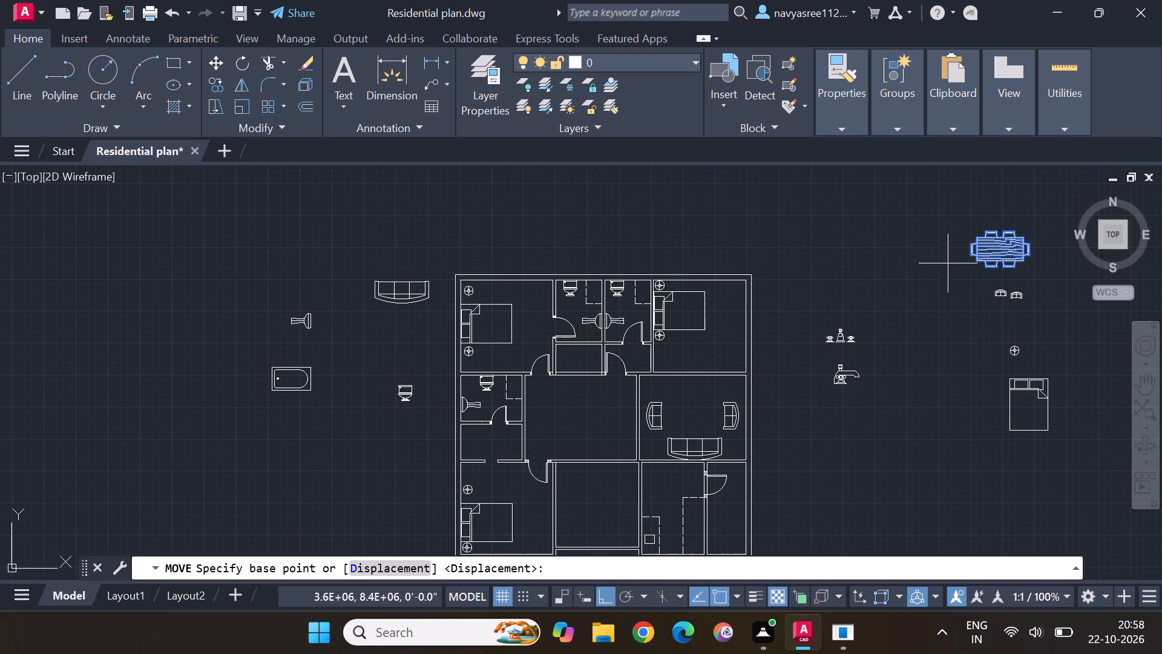
click(996, 245)
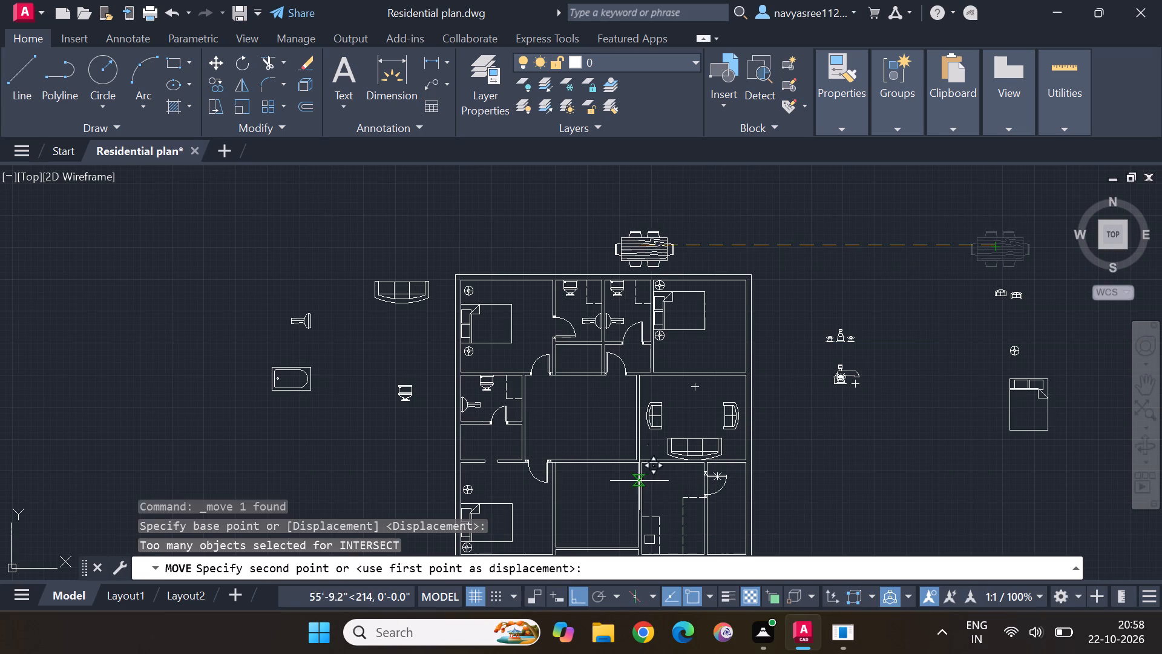
click(576, 597)
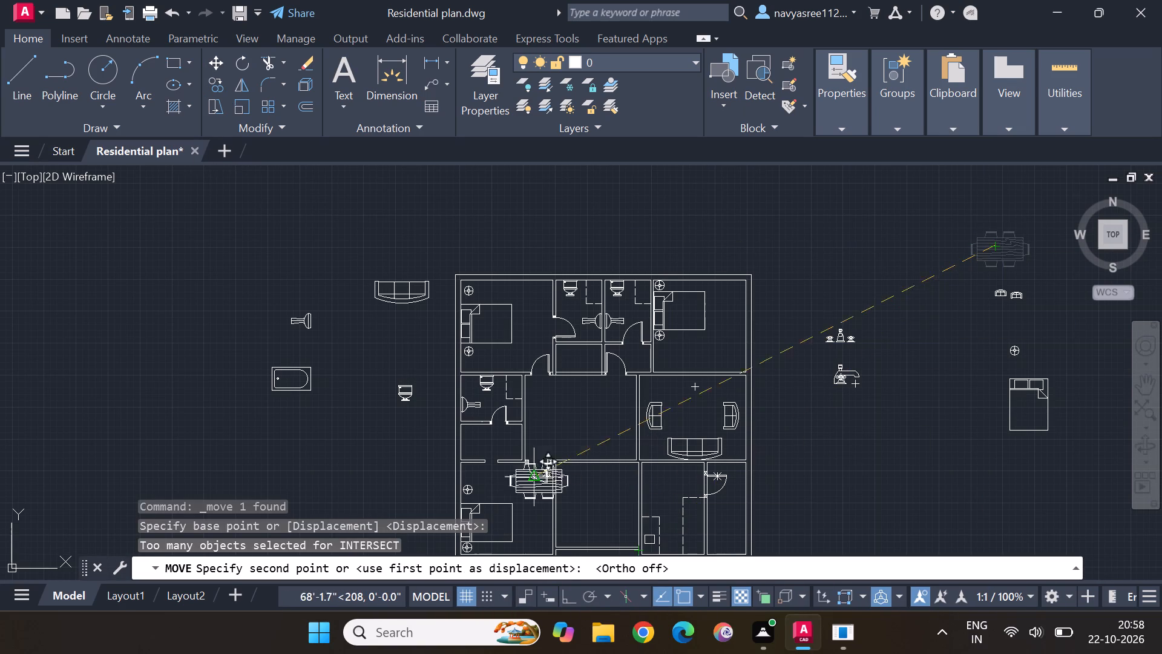
scroll(581, 412, up, 1)
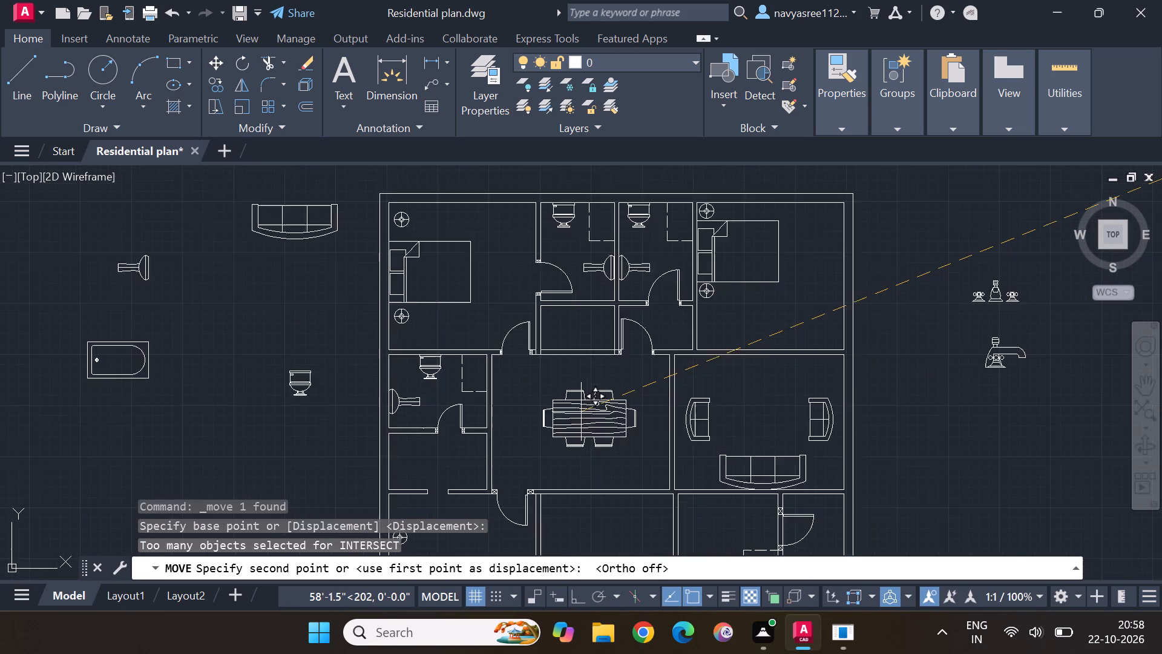
scroll(581, 412, up, 1)
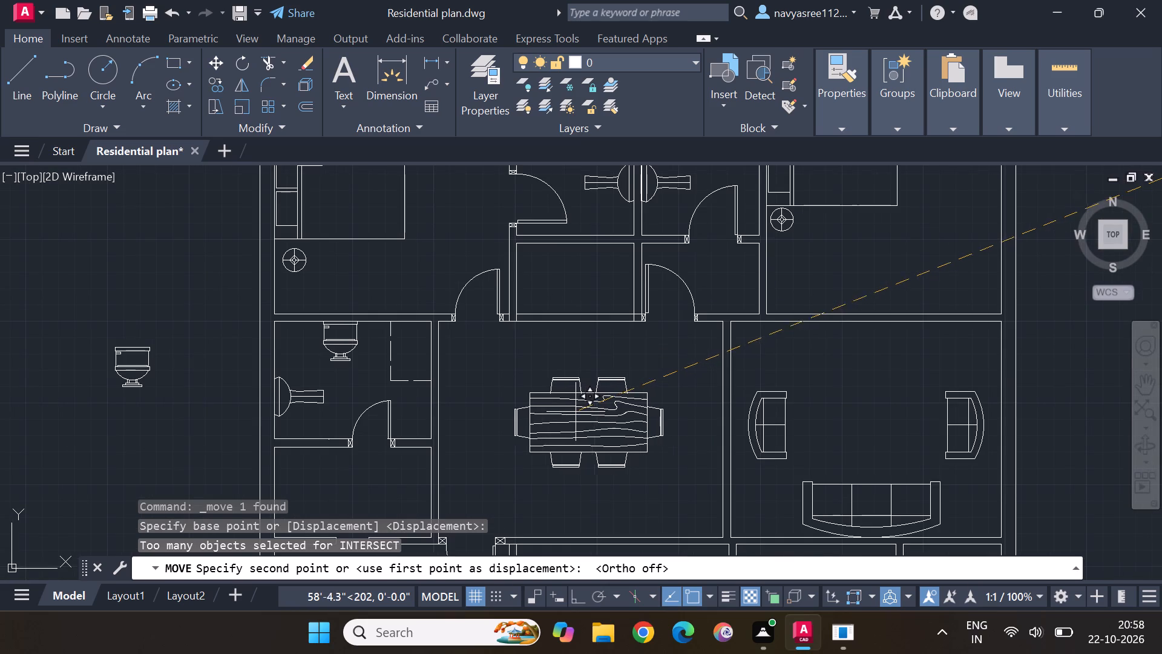
click(562, 378)
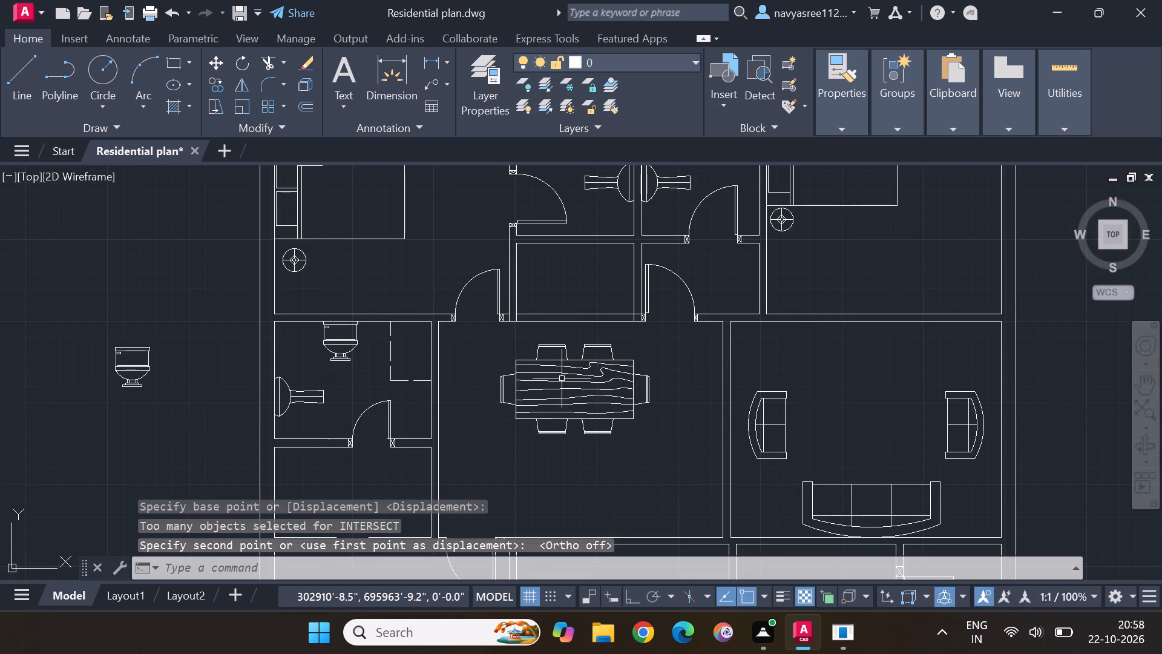
key(Escape)
key(Escape)
key(Escape)
key(Escape)
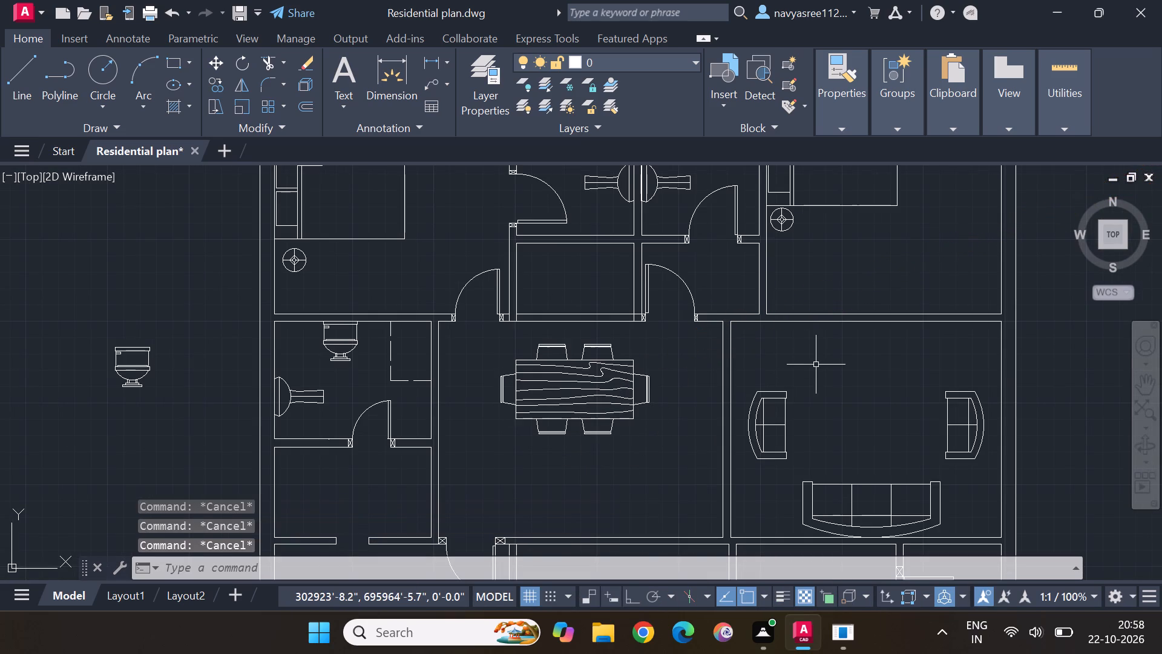
key(Escape)
Erase the spare sofa, toilet, washbasin and bathtub blocks lying west of the floor plan.
scroll(810, 369, down, 1)
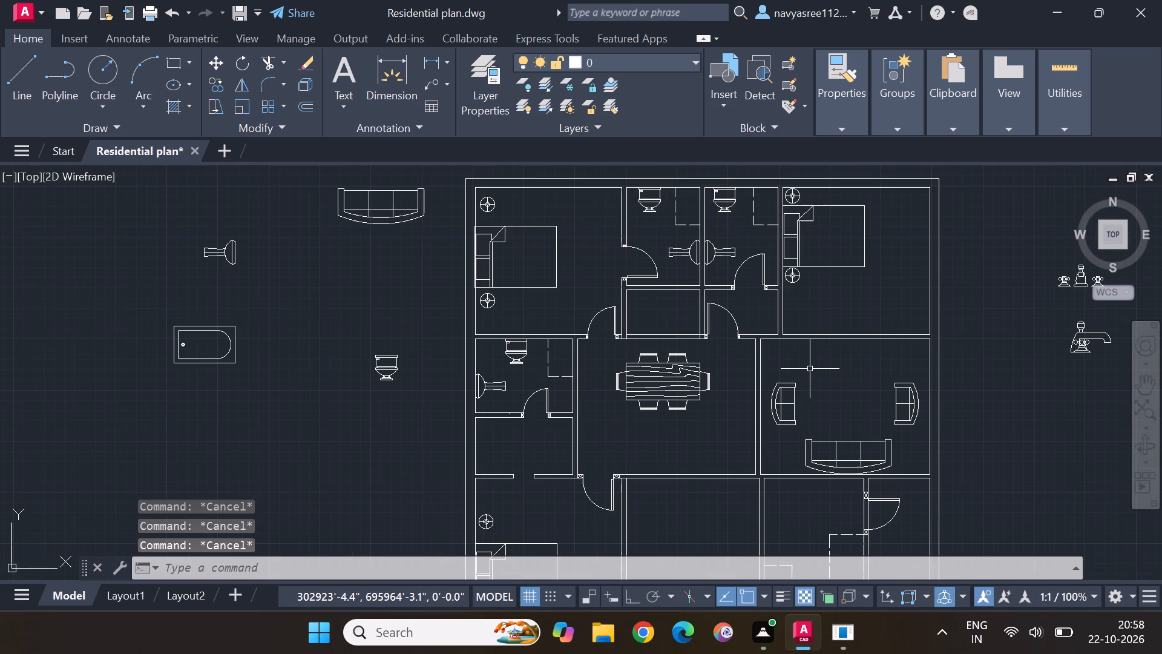
scroll(810, 369, down, 1)
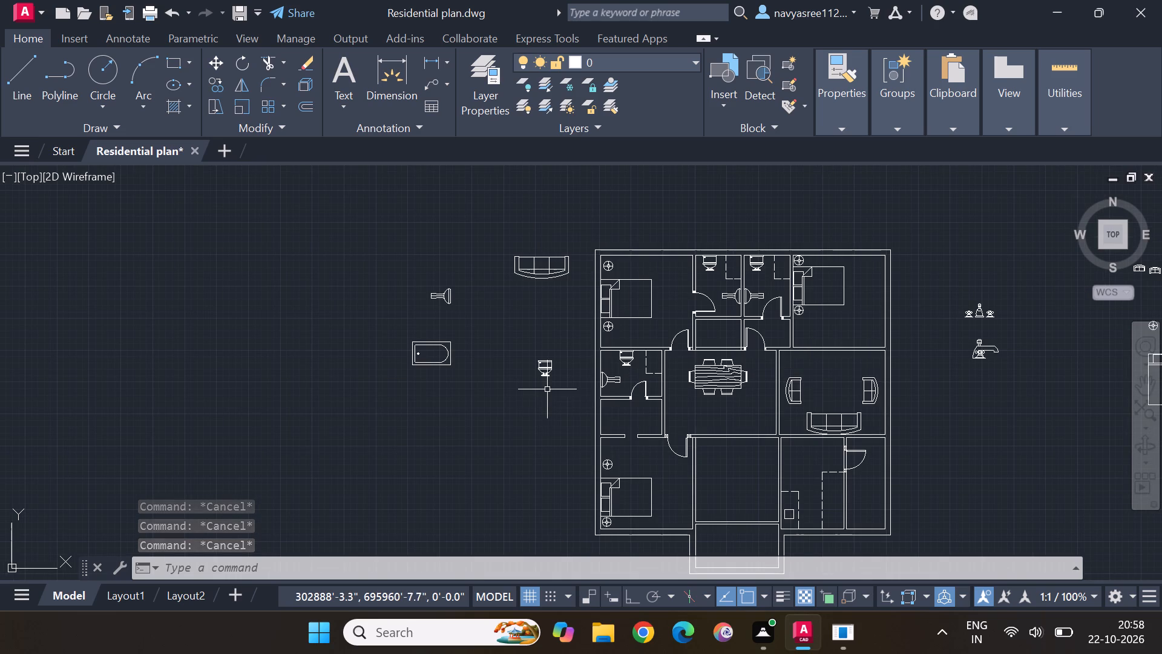
drag(531, 207, 540, 424)
drag(540, 408, 531, 346)
drag(543, 213, 536, 265)
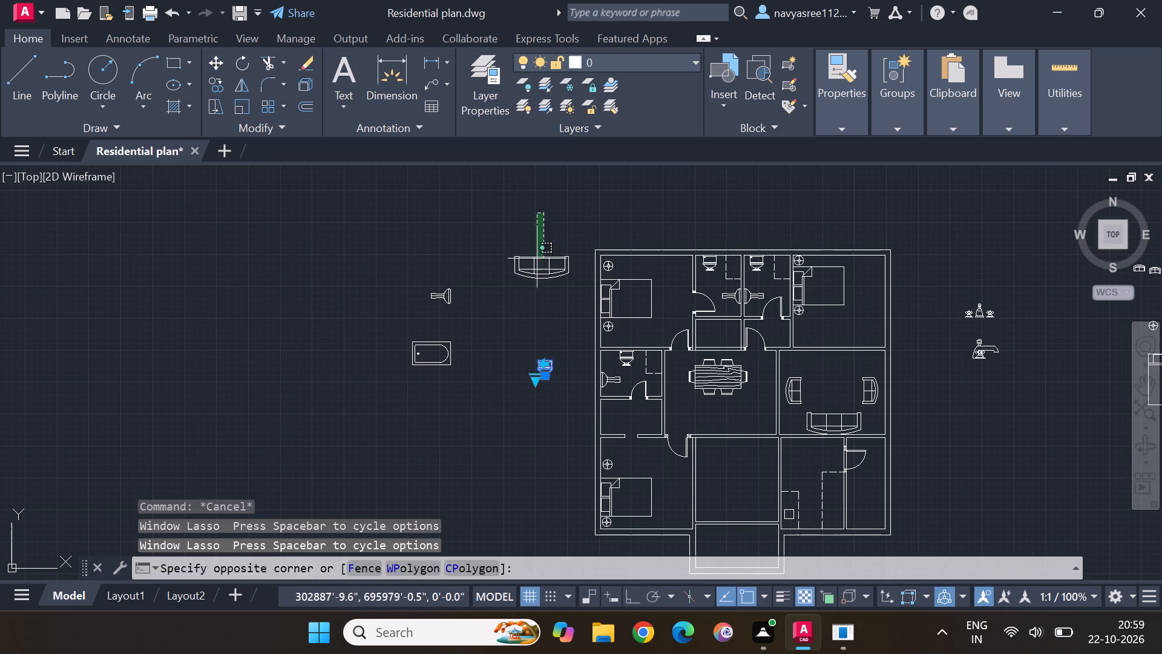
drag(536, 265, 524, 302)
drag(481, 289, 391, 315)
drag(445, 342, 465, 396)
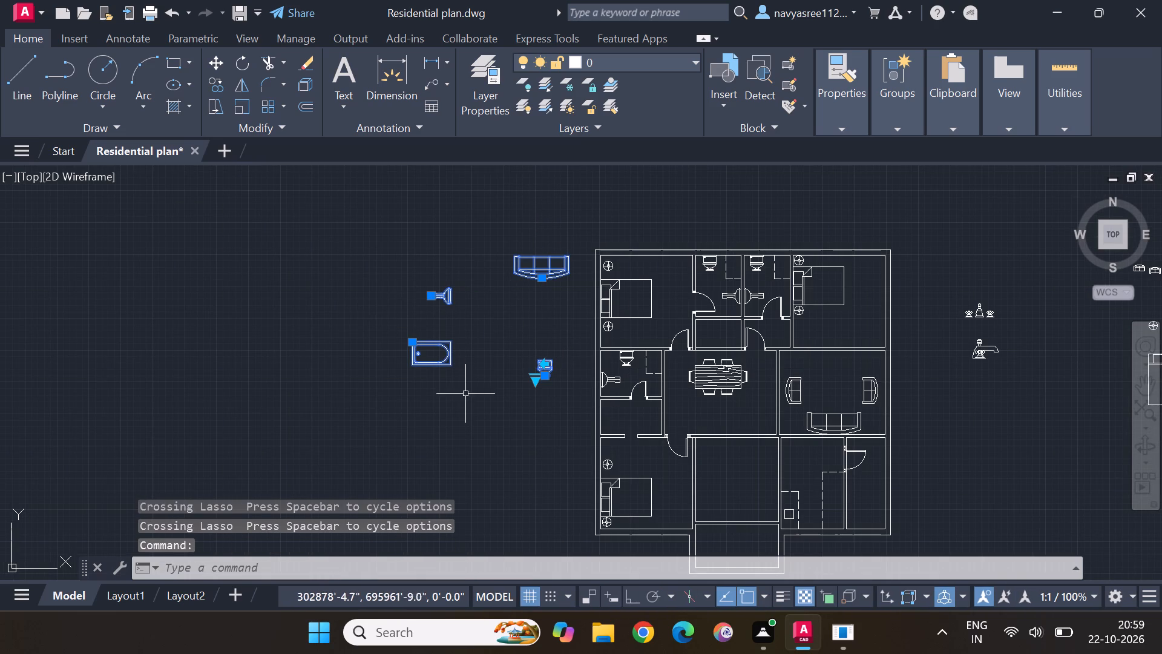
drag(465, 396, 465, 398)
key(Delete)
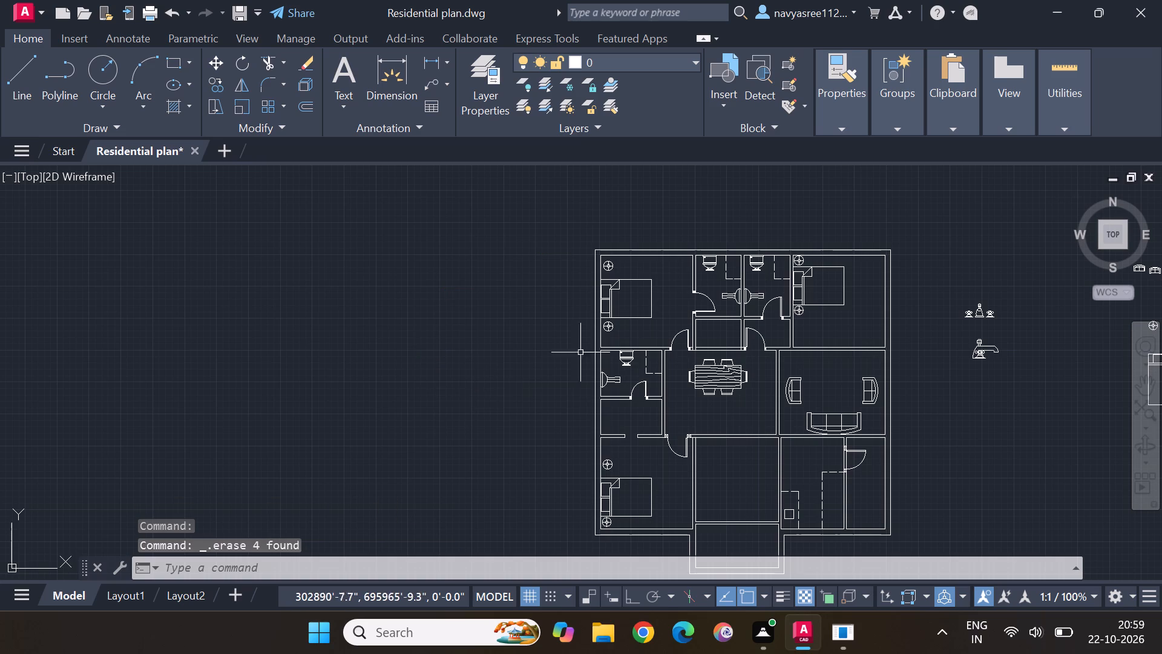
Erase the two spare small chairs, the round lamp and the double bed lying east of the floor plan.
middle_drag(1072, 346, 848, 383)
drag(1037, 437, 1039, 435)
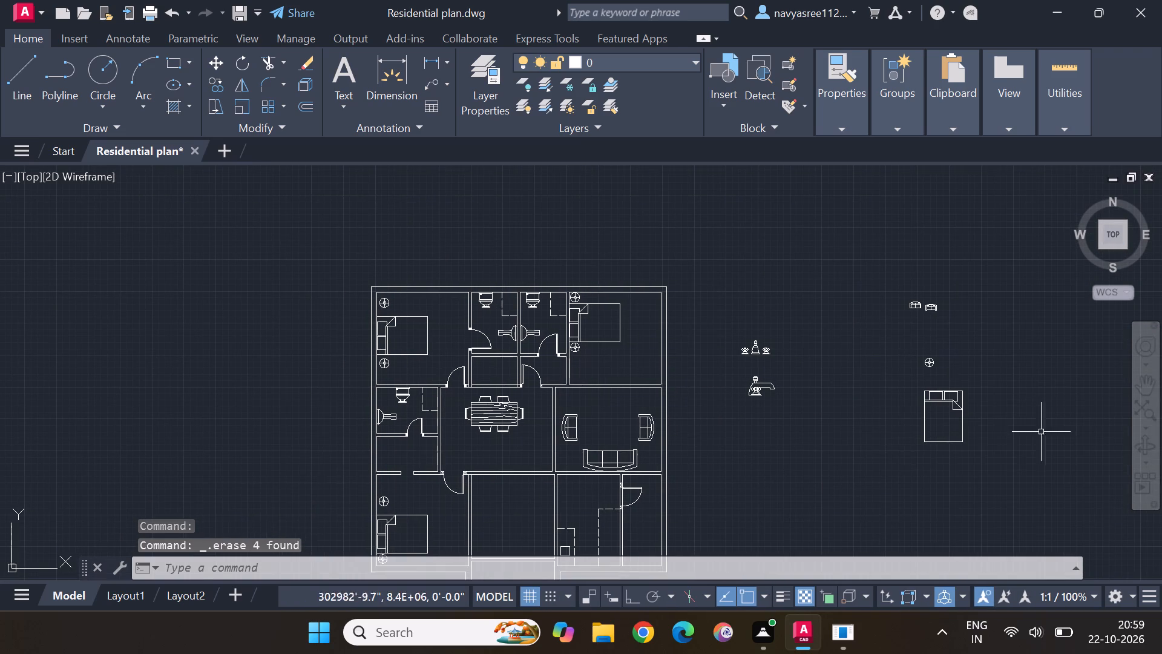
drag(1039, 435, 1011, 321)
key(Delete)
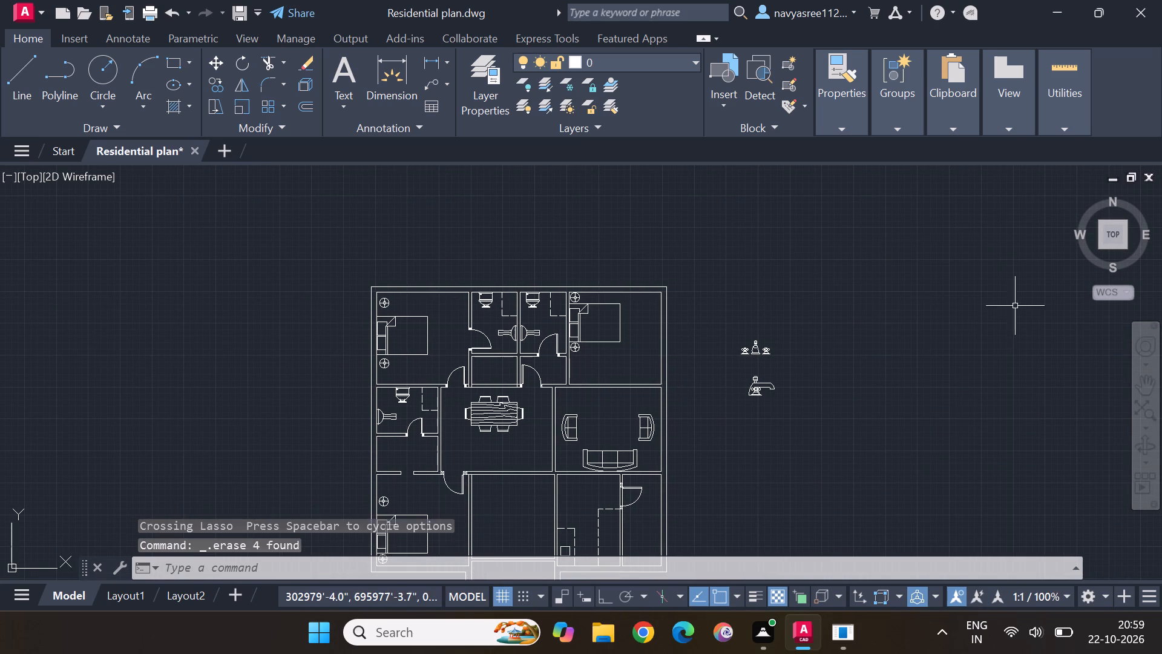
Look over the furnished plan, the kitchen counters and the two faucet blocks remaining east of the building.
scroll(1015, 306, down, 3)
scroll(980, 351, up, 2)
middle_drag(917, 339, 930, 419)
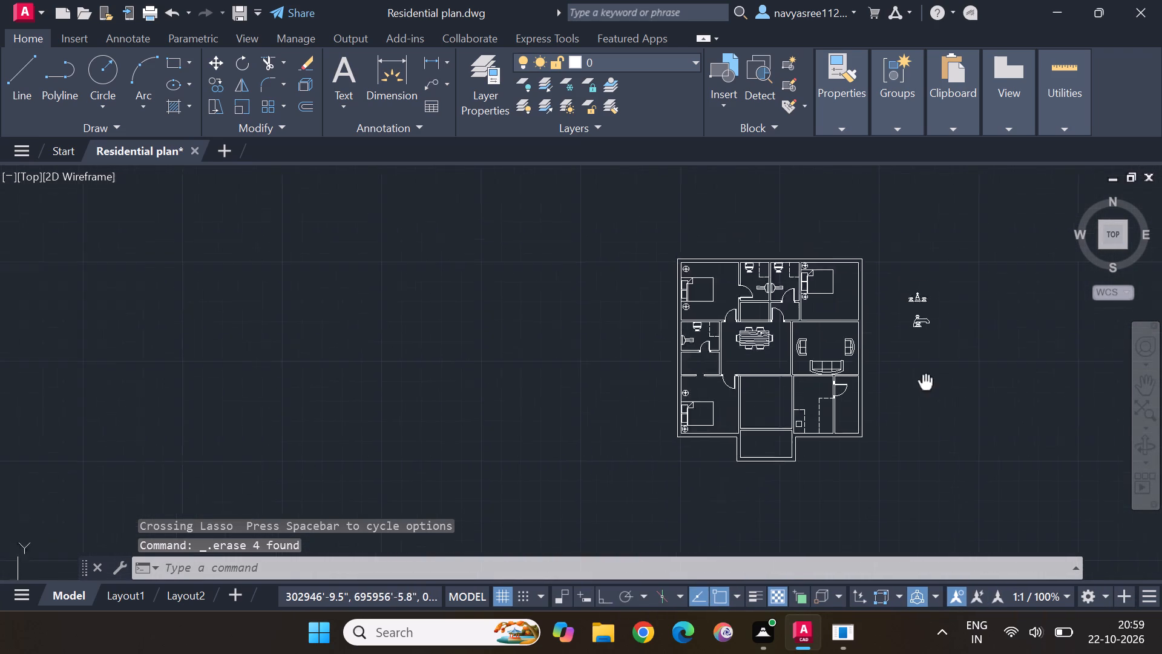
middle_drag(930, 419, 937, 470)
scroll(933, 442, up, 2)
middle_drag(936, 446, 936, 419)
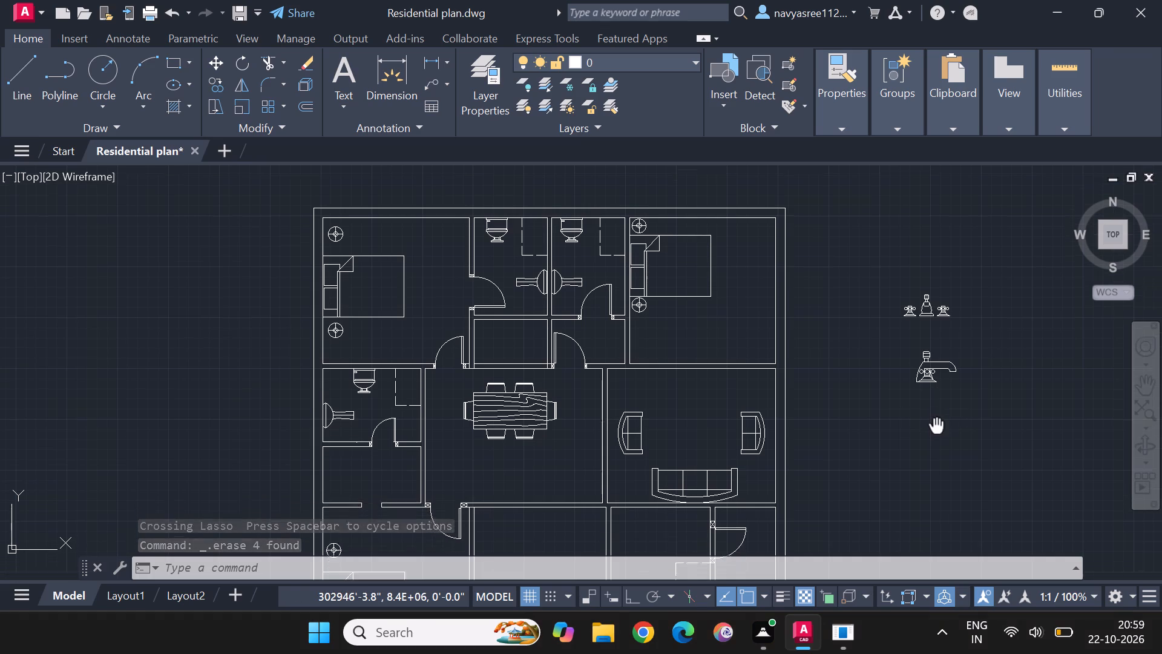
middle_drag(936, 419, 937, 353)
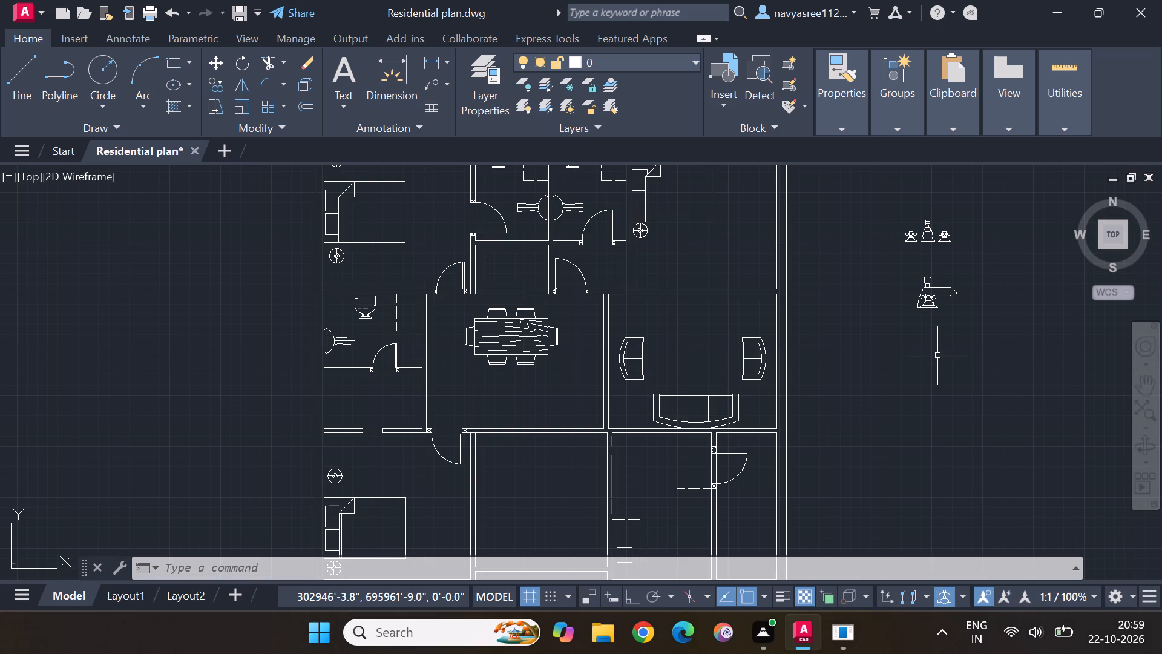
scroll(838, 382, down, 1)
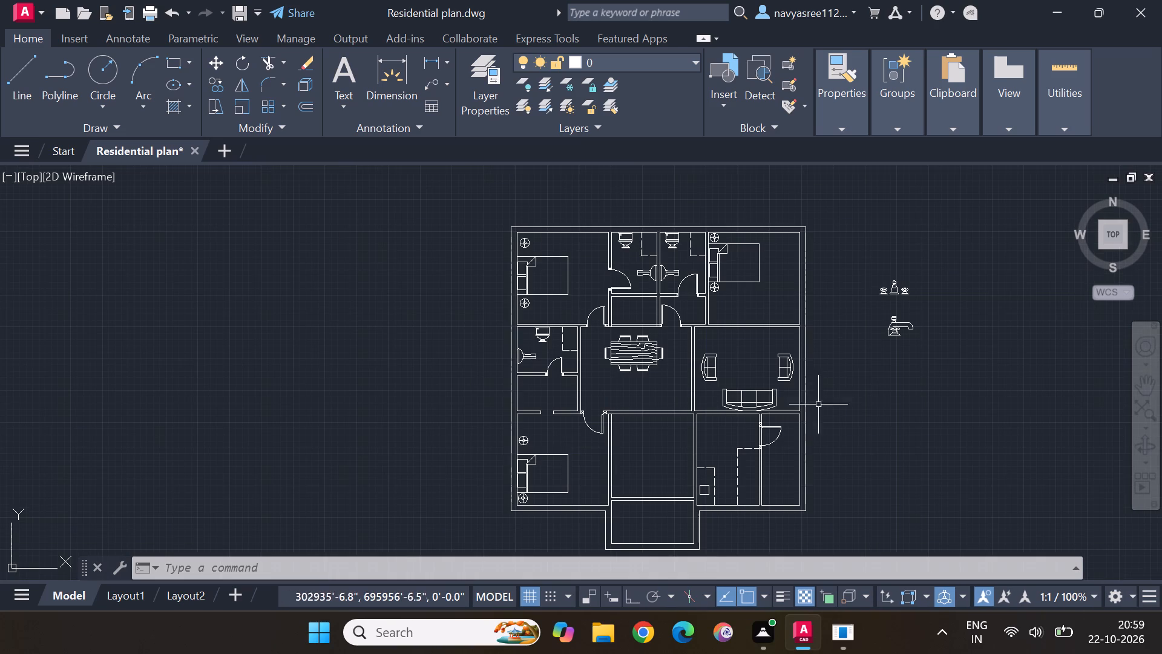
middle_drag(720, 485, 769, 415)
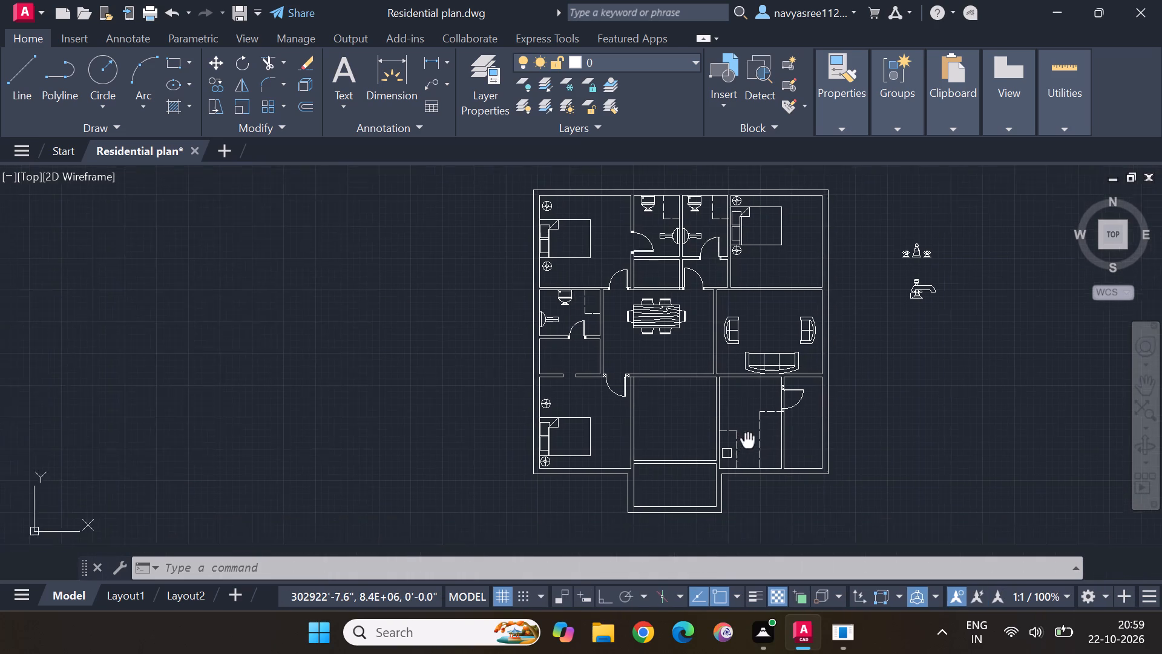
middle_drag(769, 415, 773, 409)
scroll(749, 421, up, 3)
scroll(827, 383, down, 1)
middle_drag(1060, 304, 1060, 306)
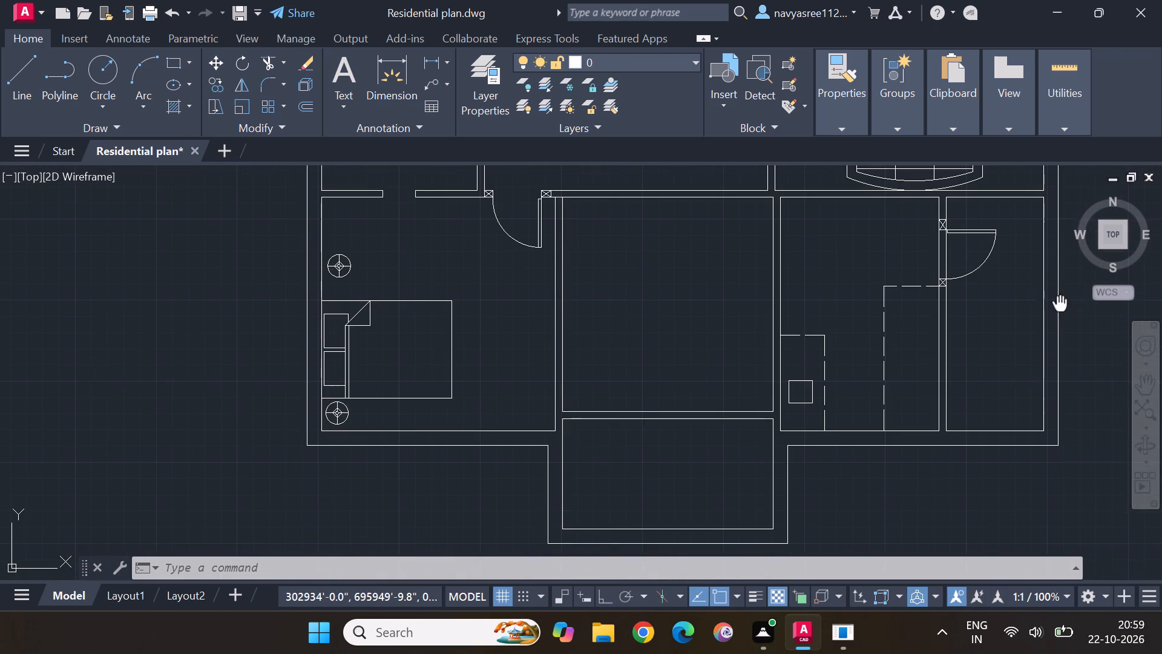
middle_drag(1060, 306, 970, 416)
scroll(1075, 260, down, 2)
middle_drag(1075, 272, 908, 475)
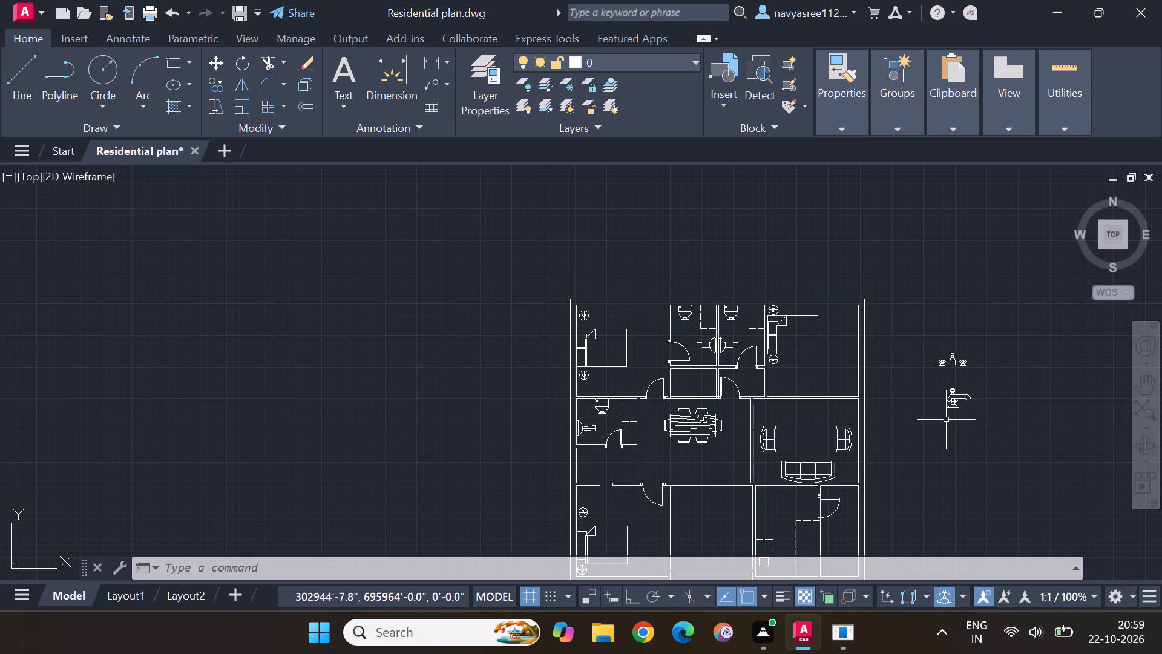
scroll(962, 361, up, 3)
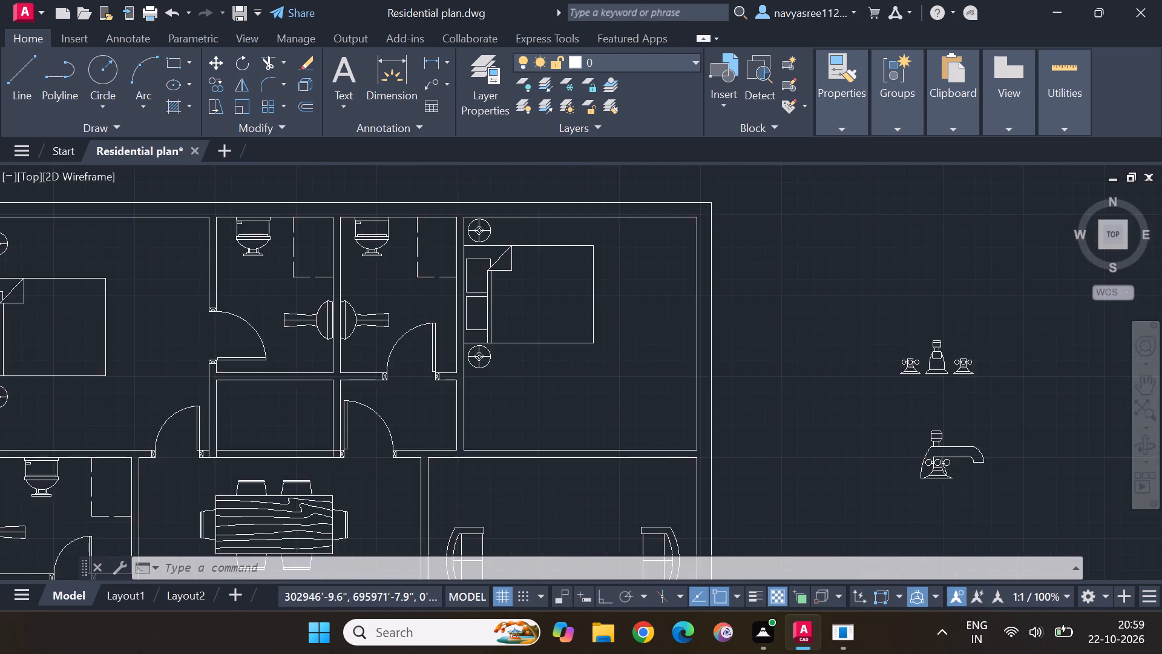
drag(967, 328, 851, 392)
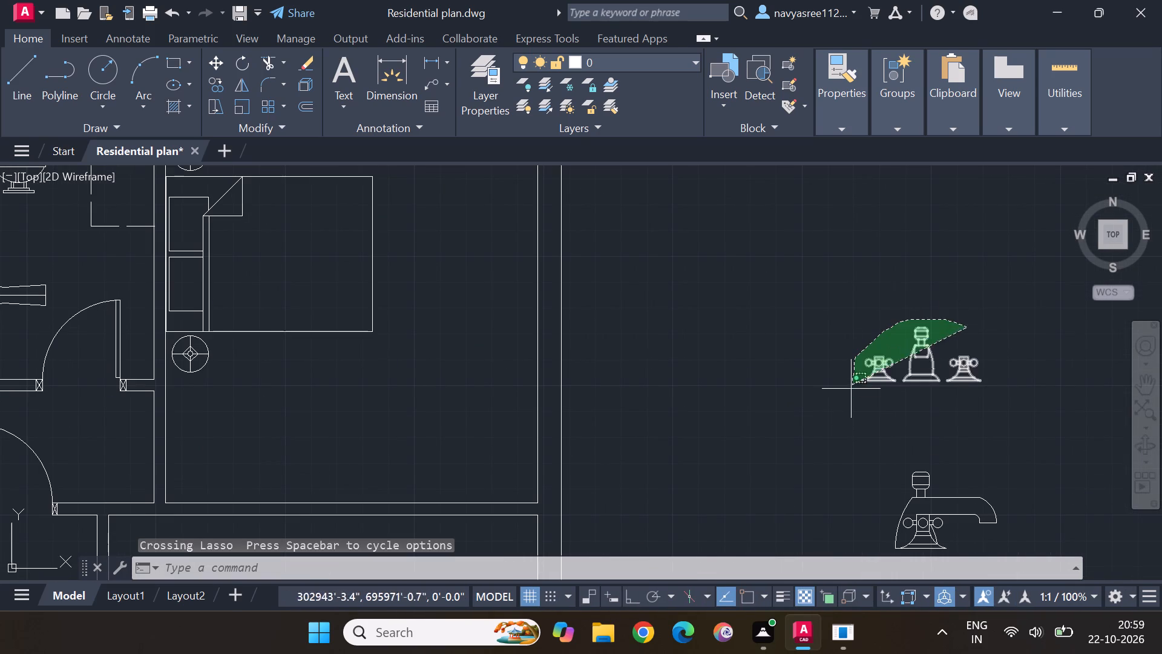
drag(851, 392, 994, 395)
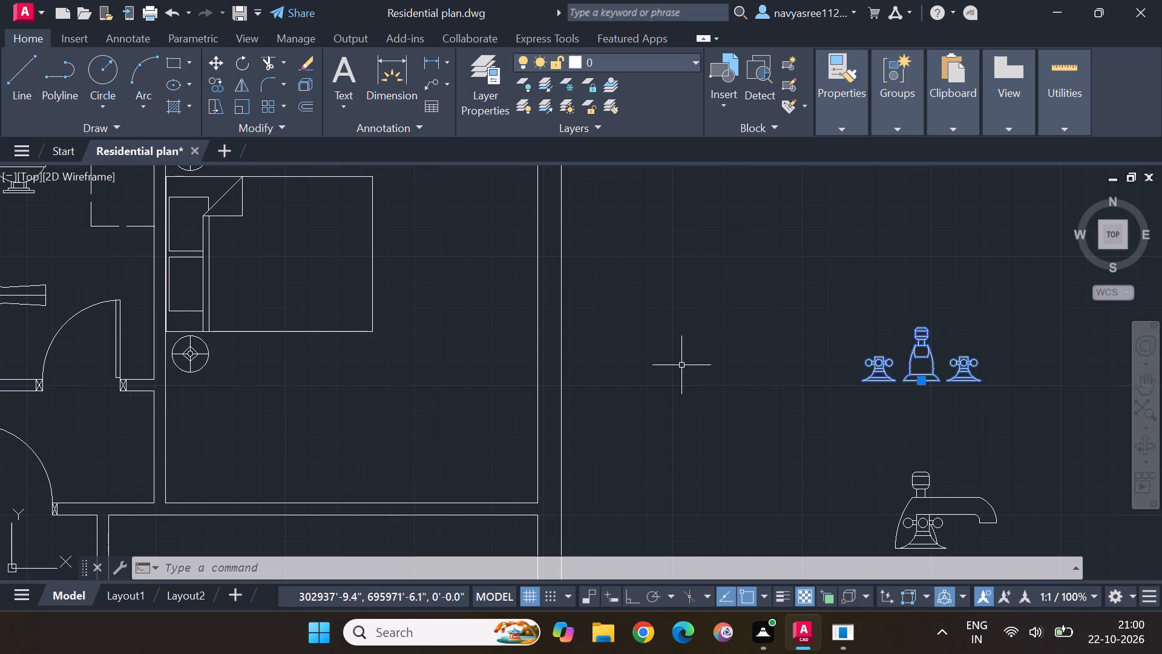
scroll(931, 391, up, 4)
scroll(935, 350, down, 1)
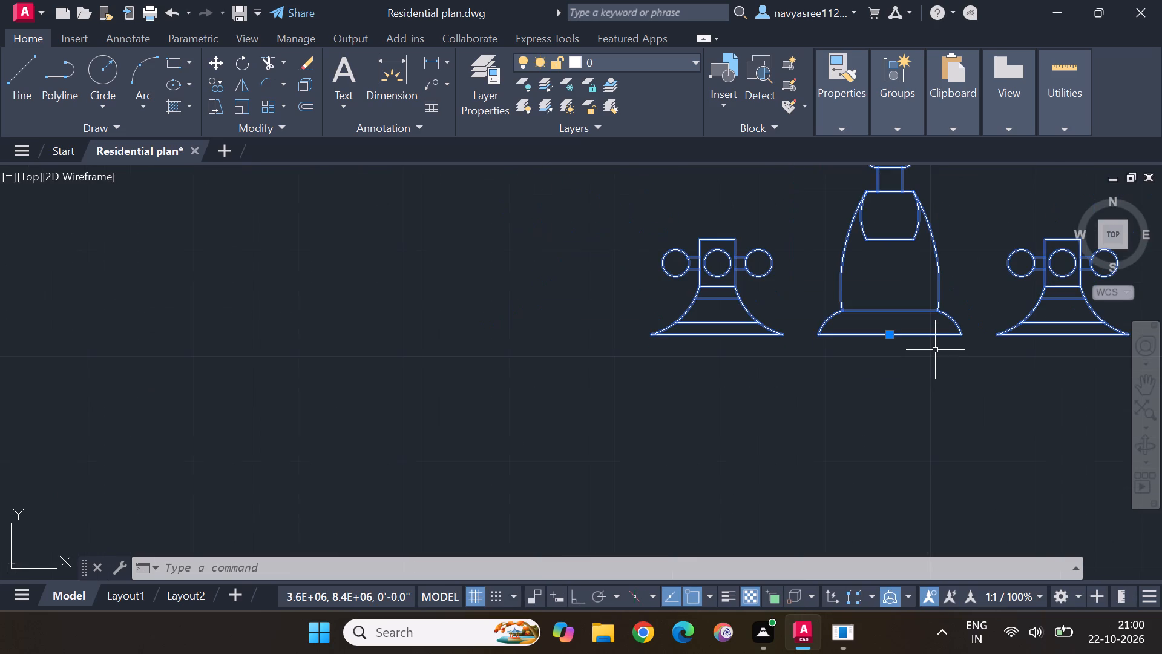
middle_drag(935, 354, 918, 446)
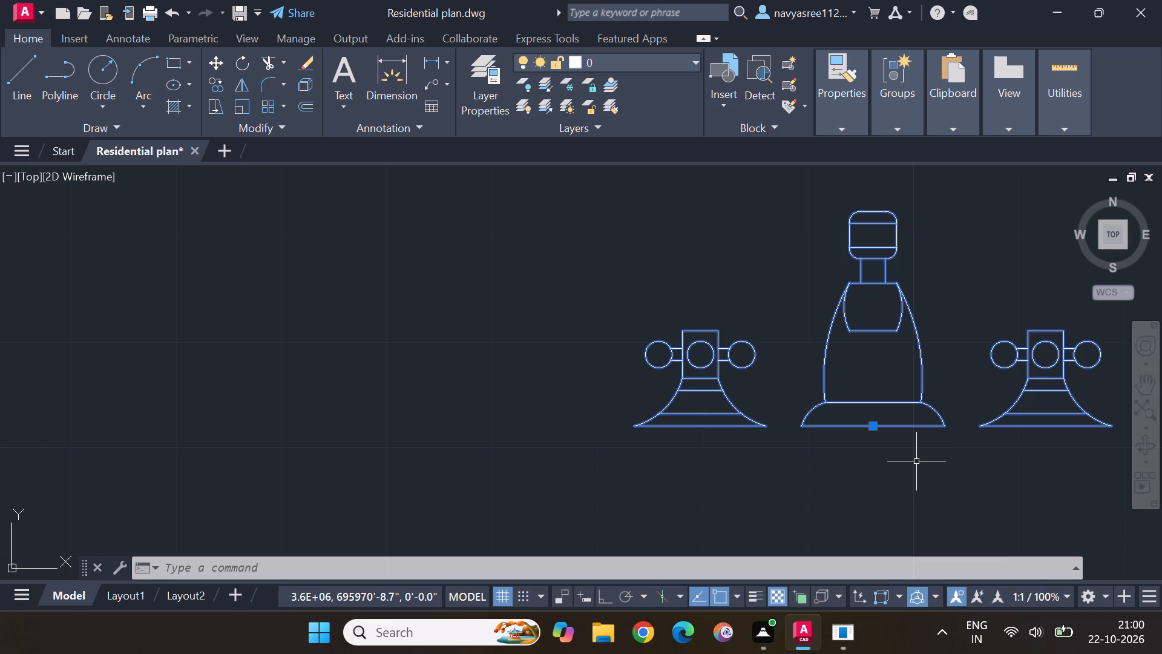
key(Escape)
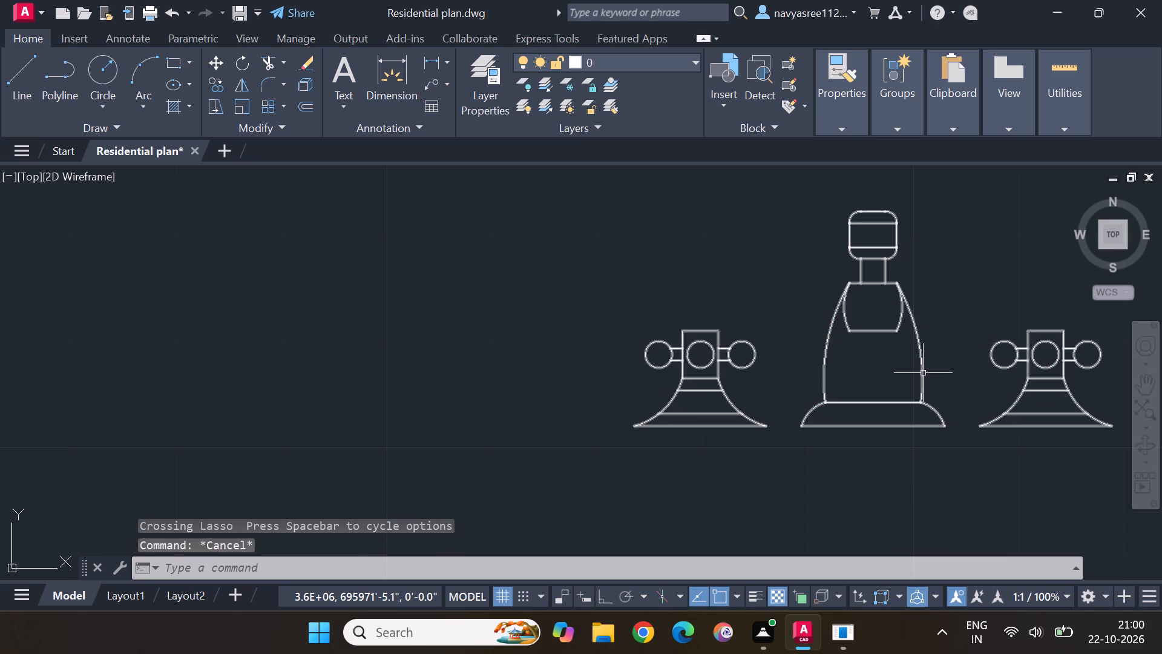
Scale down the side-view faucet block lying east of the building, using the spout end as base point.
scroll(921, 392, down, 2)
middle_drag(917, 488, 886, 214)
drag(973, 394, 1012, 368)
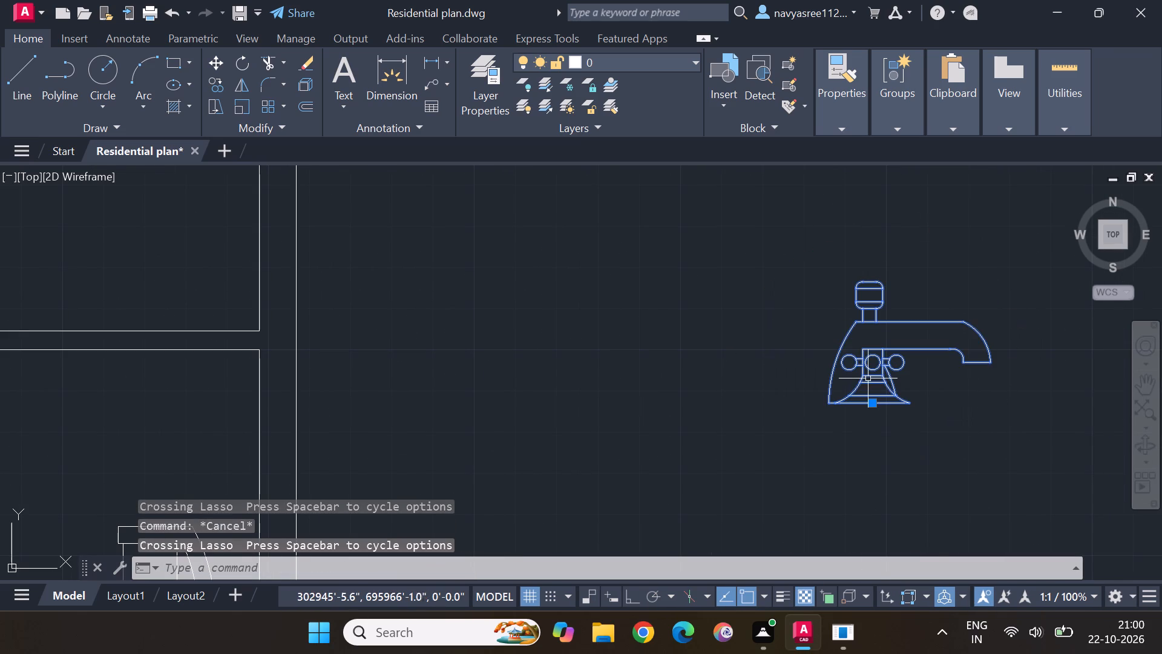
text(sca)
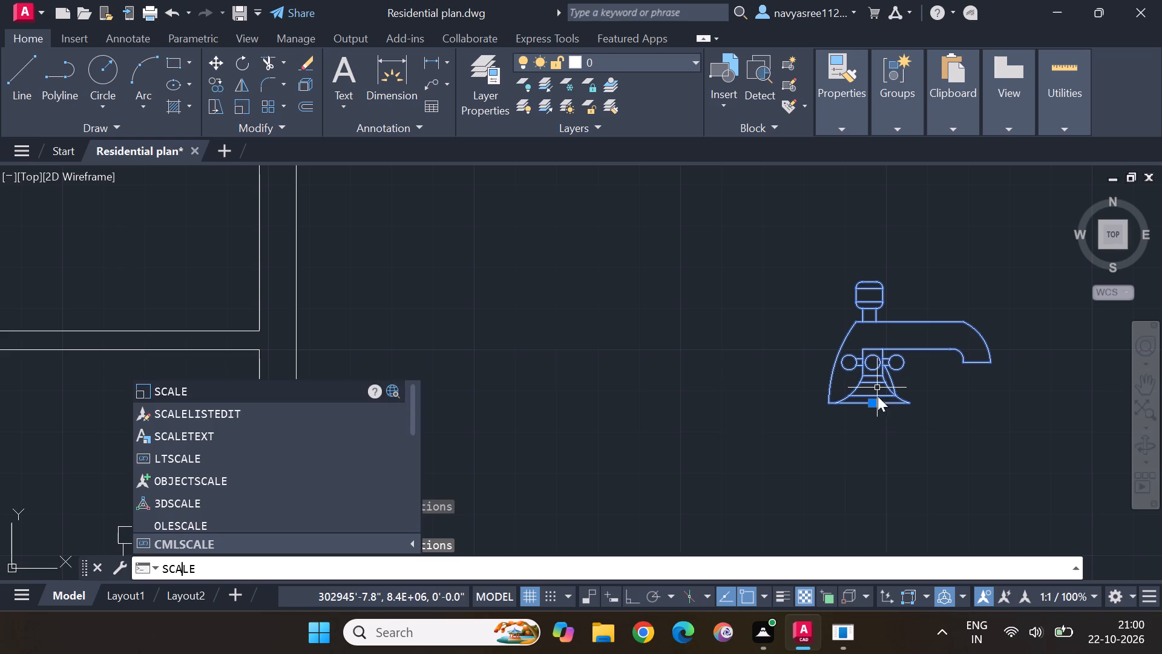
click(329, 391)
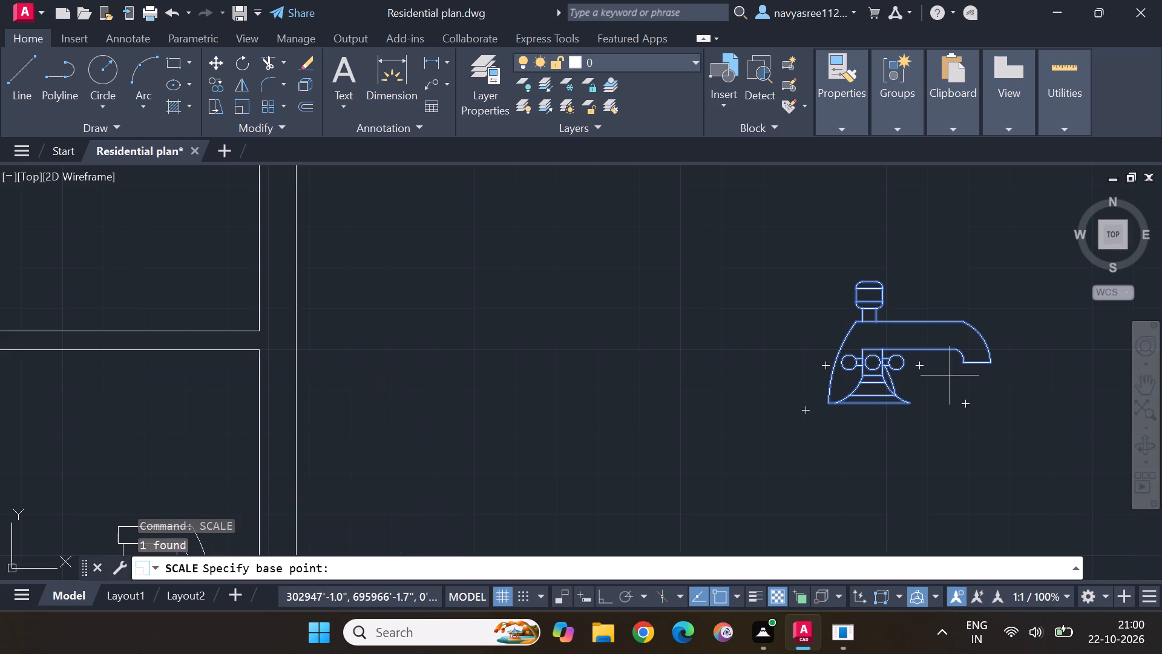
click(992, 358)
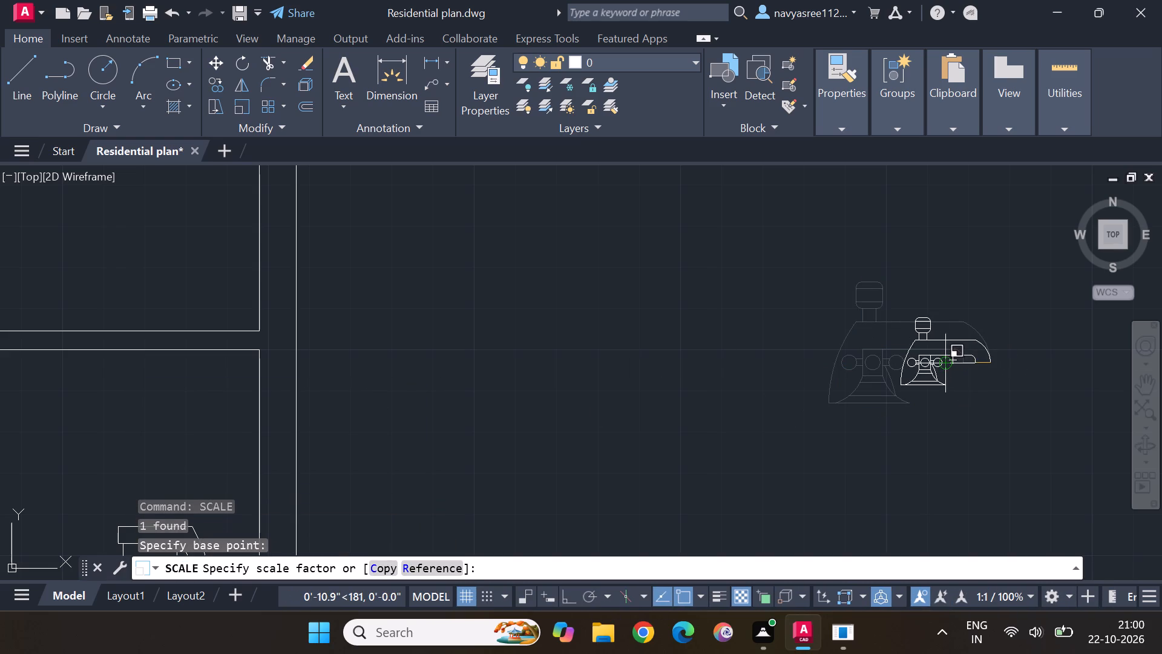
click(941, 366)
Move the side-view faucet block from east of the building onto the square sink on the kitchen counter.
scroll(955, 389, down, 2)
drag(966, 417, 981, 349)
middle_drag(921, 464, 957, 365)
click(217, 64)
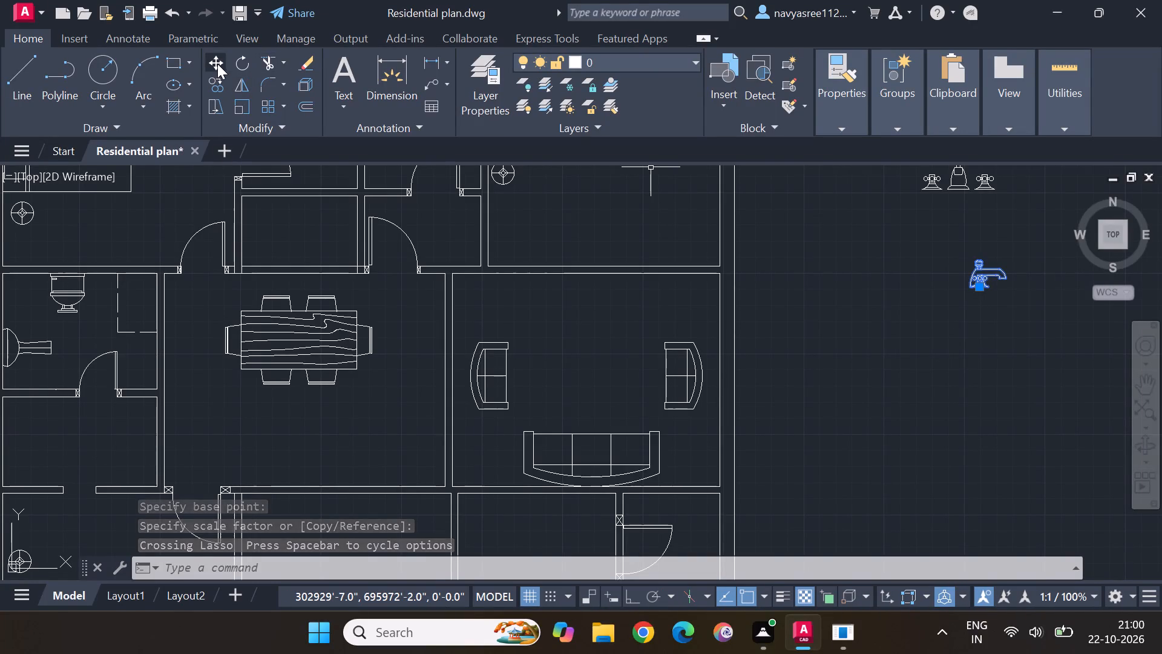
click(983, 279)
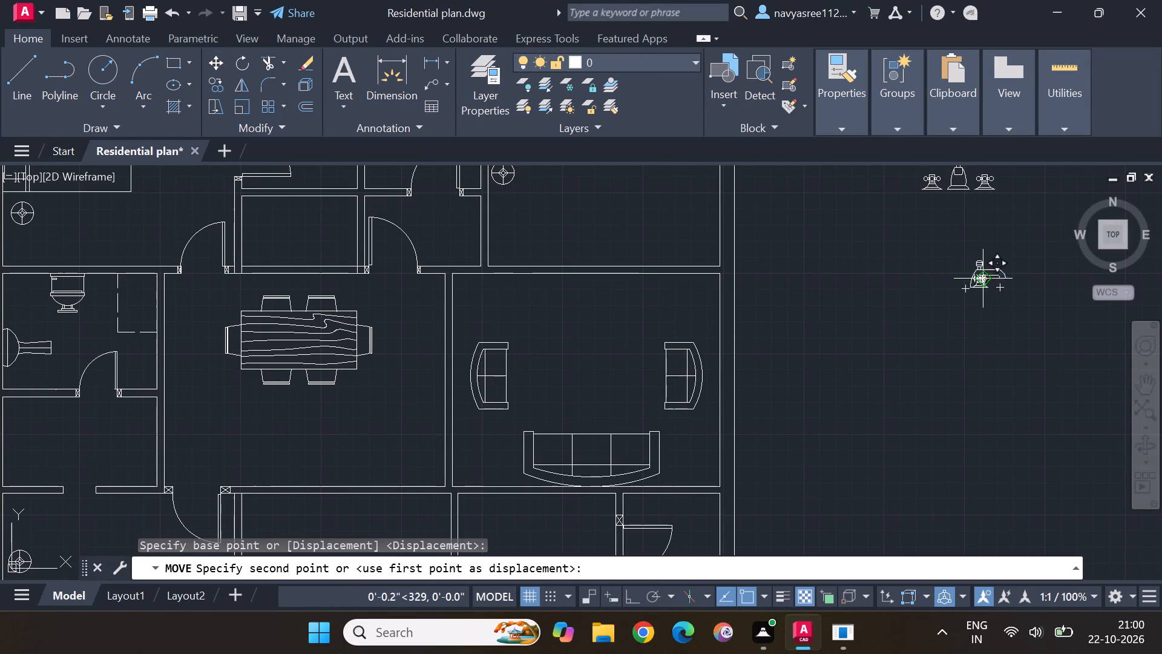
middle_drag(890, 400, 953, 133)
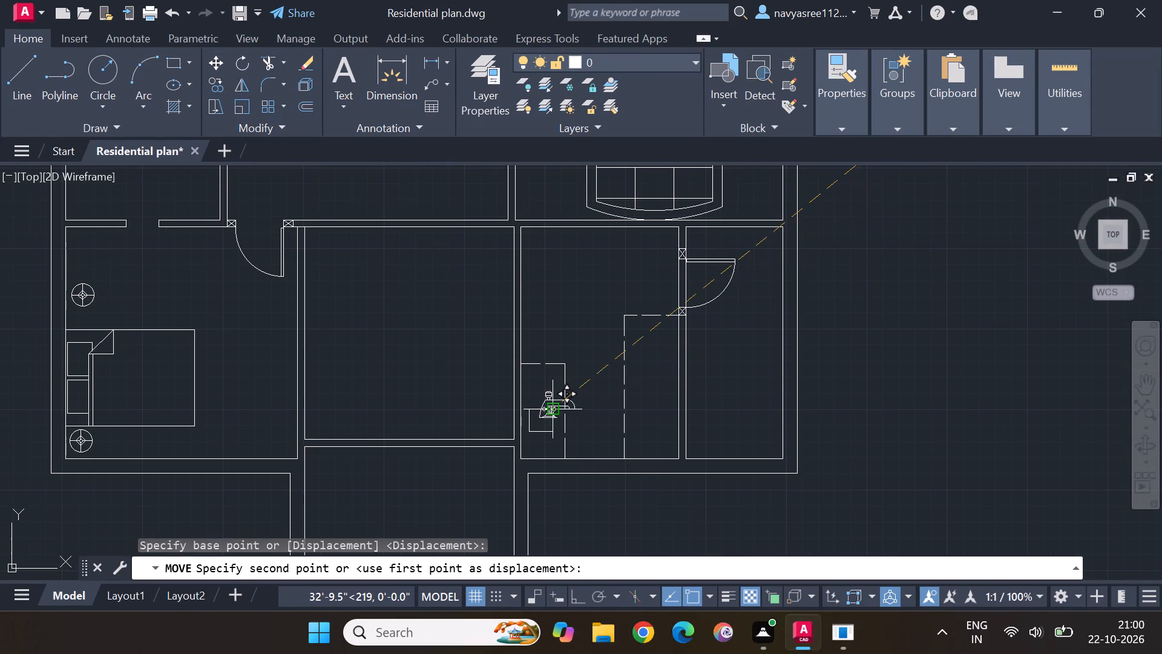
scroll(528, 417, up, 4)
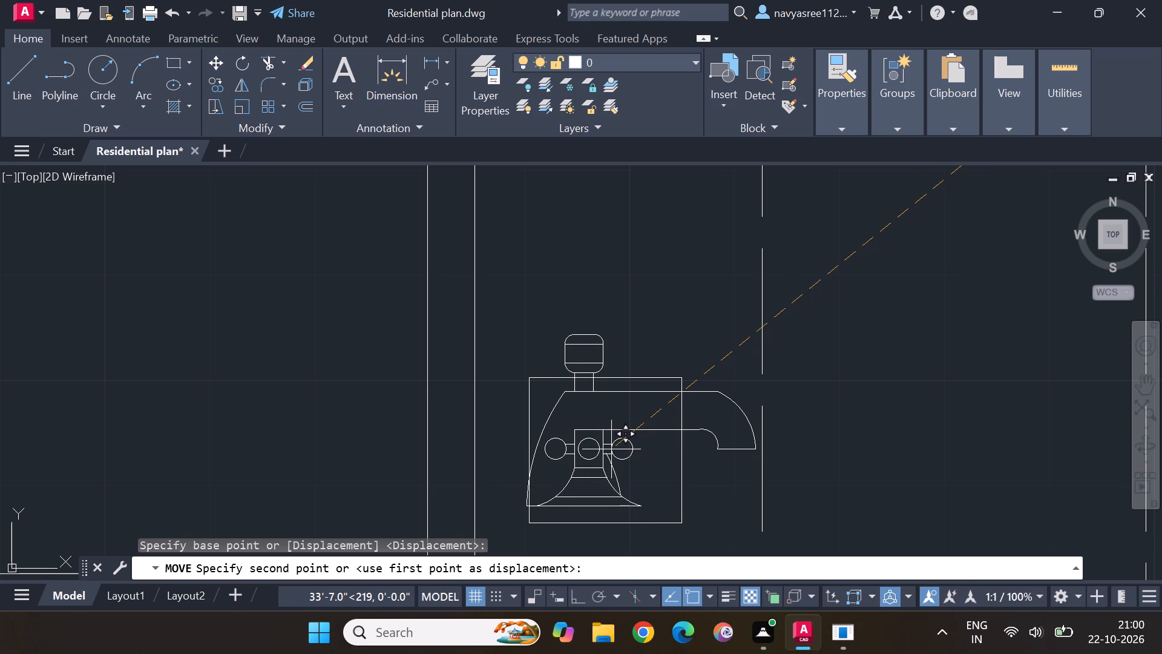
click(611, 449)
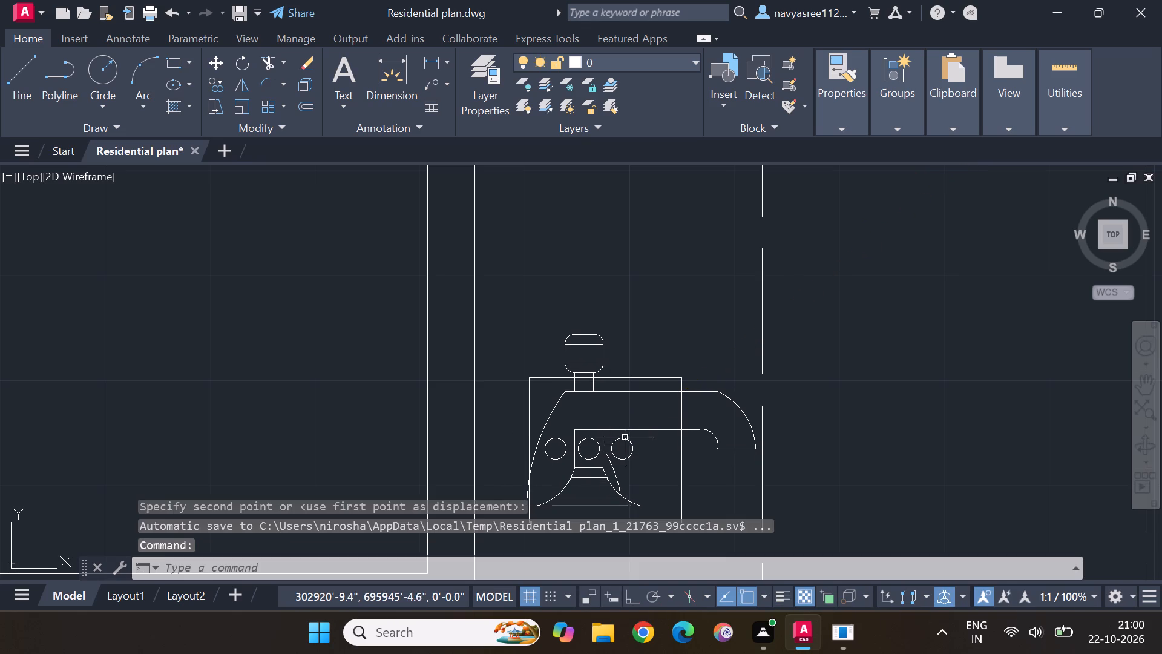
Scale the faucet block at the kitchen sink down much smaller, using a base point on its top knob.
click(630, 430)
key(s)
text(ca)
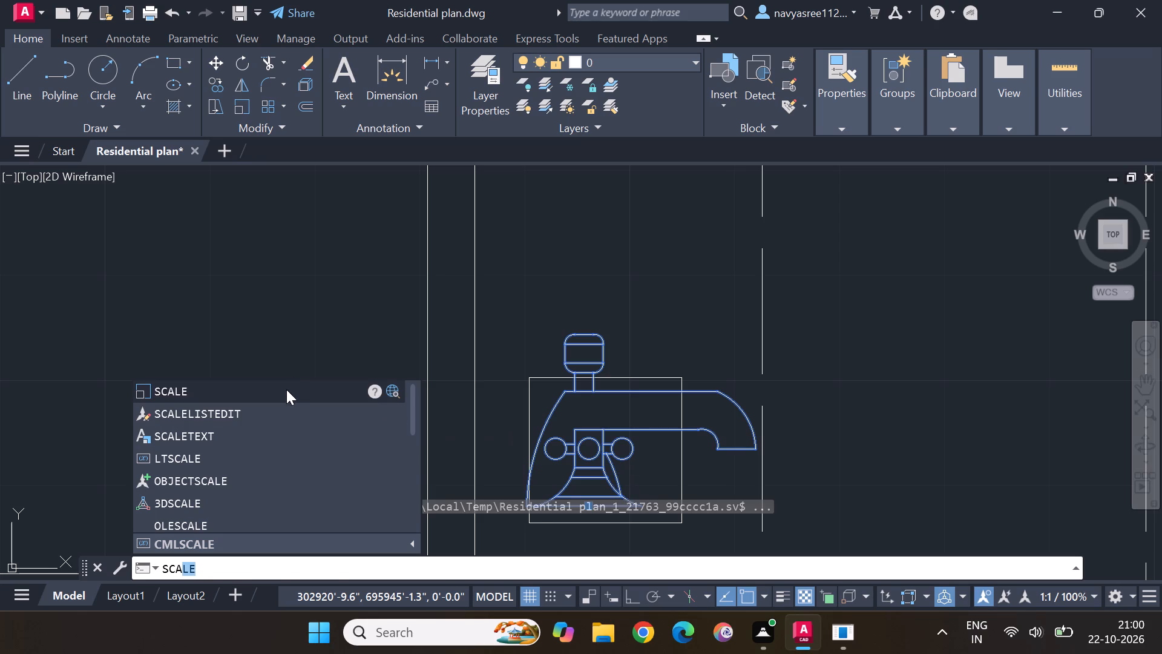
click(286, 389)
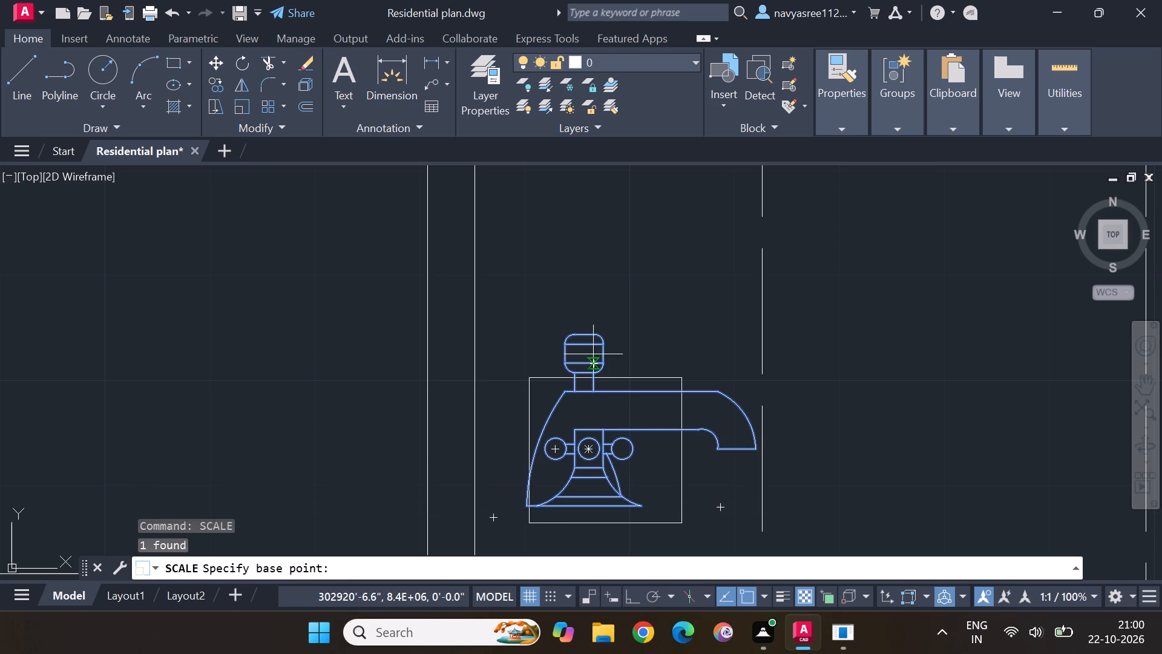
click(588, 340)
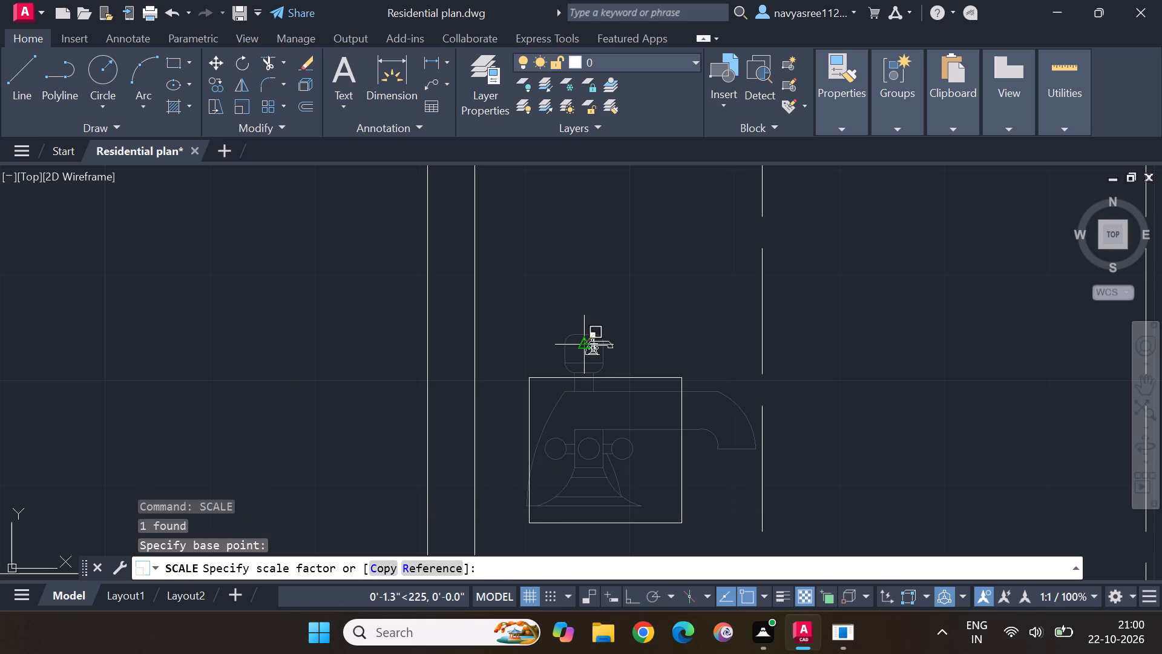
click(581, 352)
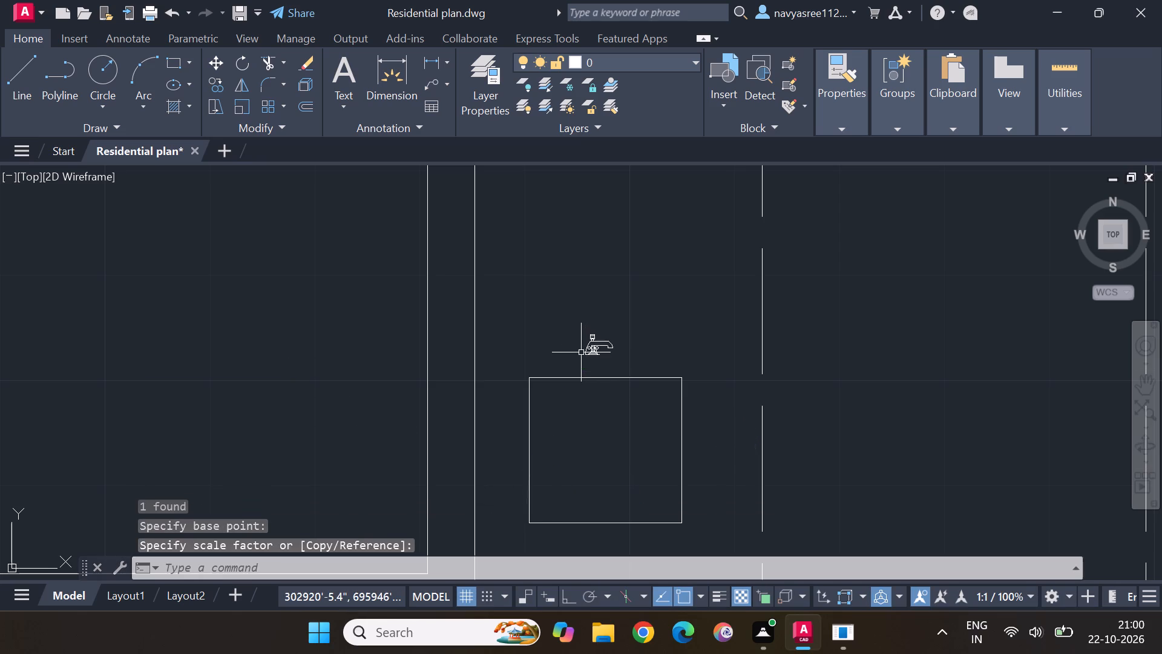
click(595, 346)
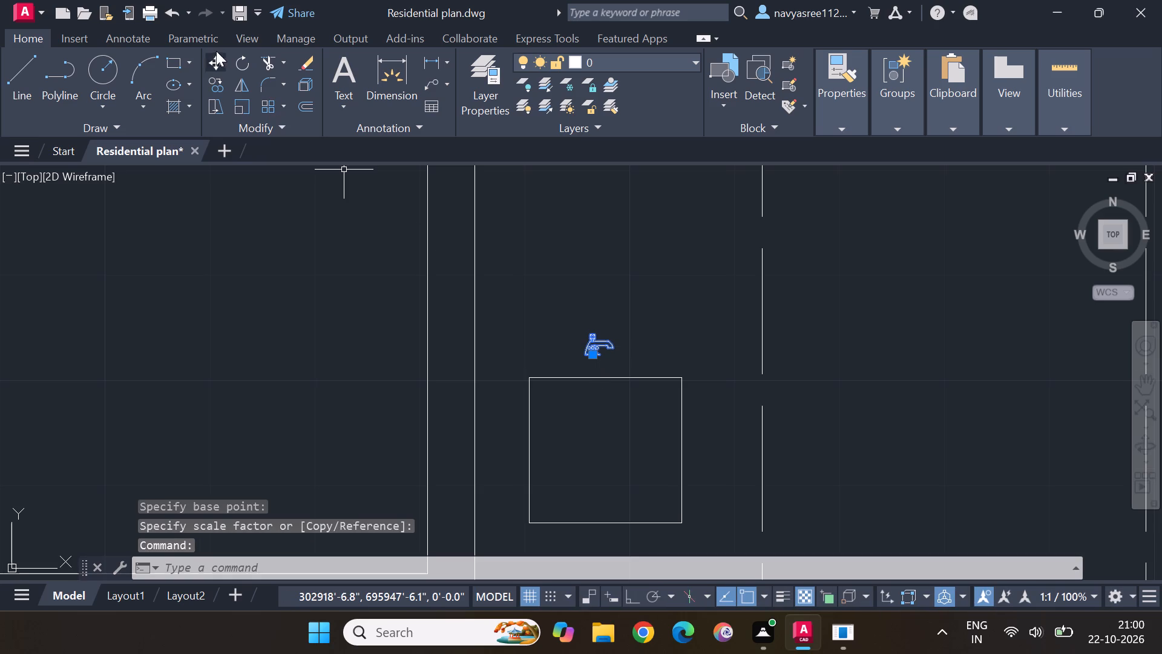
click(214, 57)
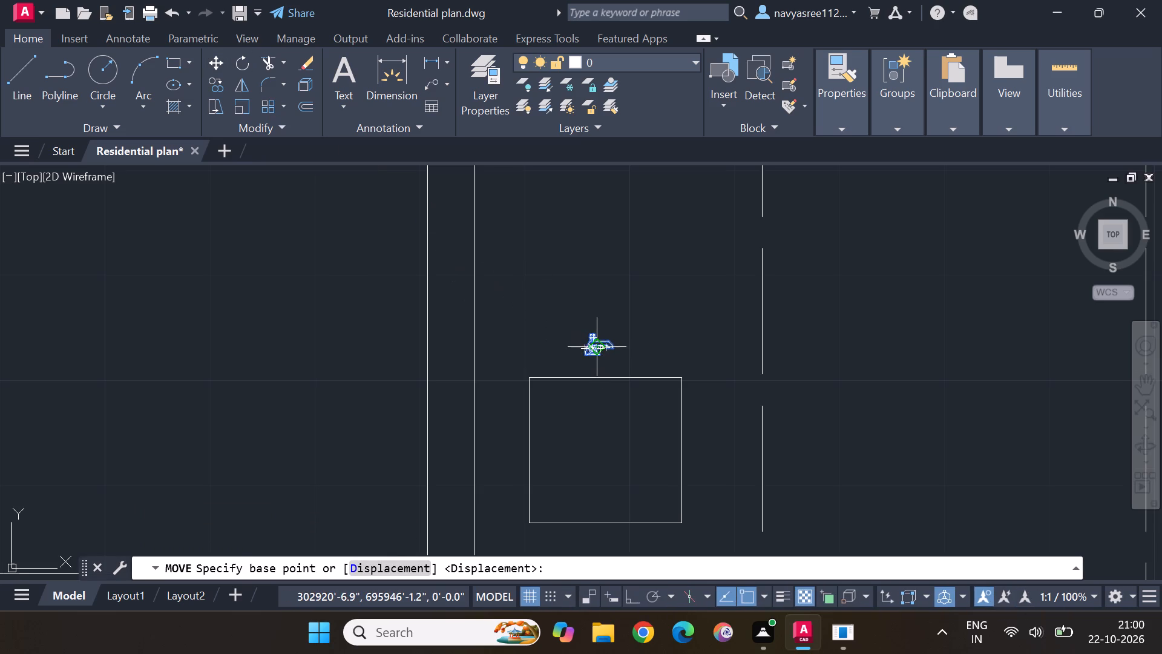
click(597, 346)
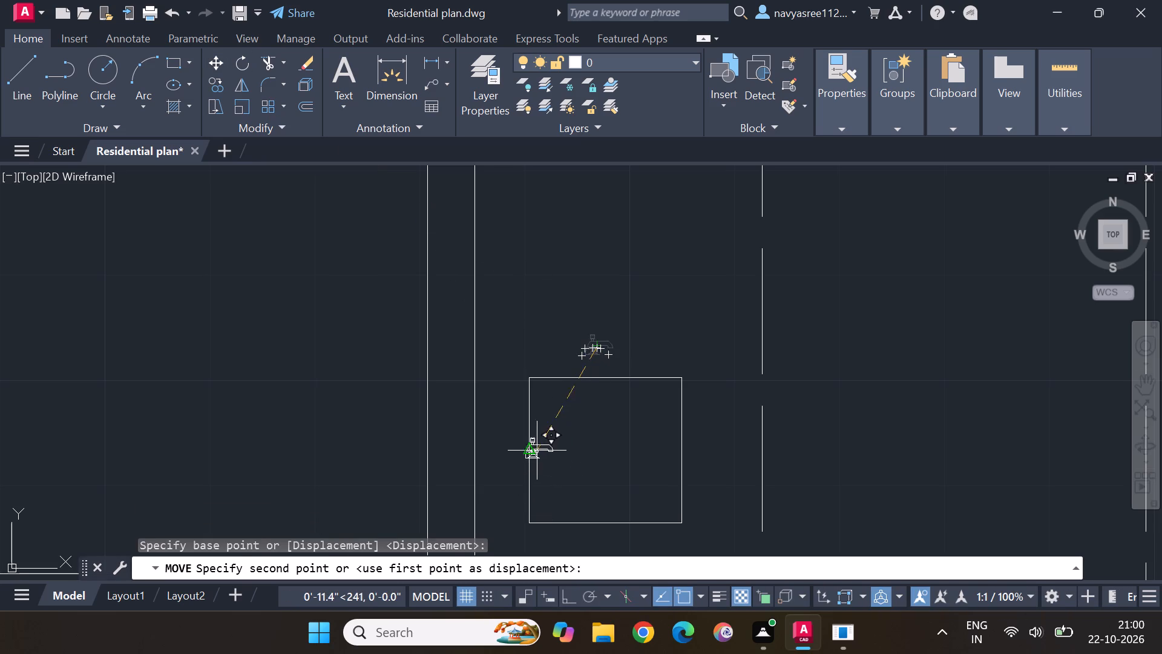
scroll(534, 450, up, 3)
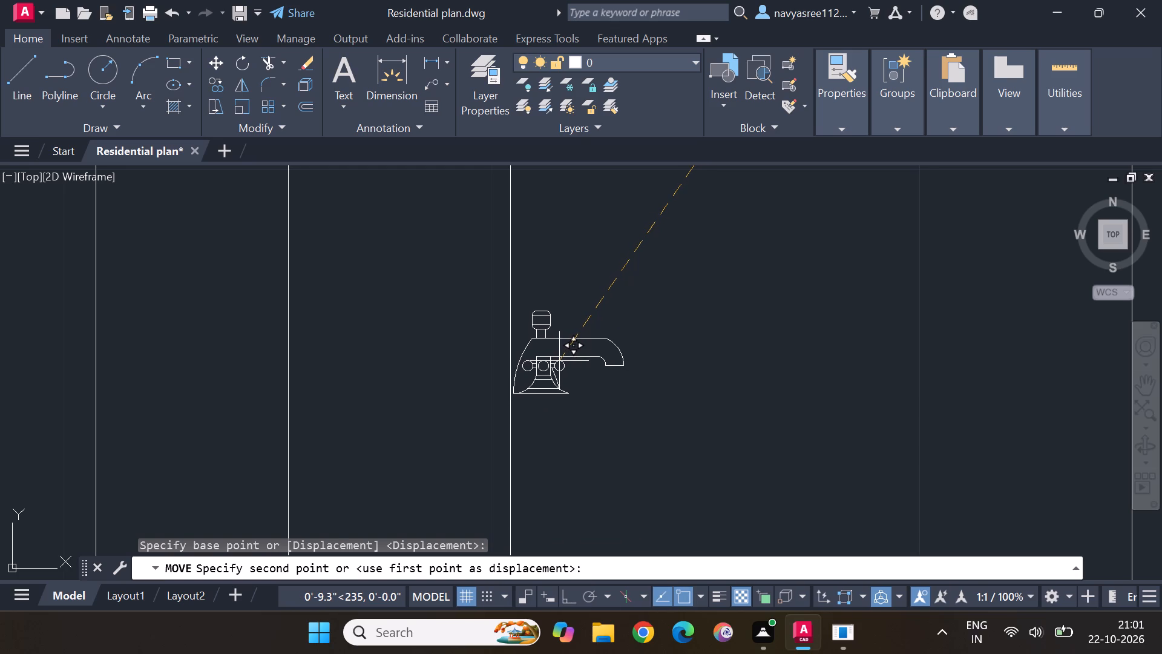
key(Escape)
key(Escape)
Erase the tiny faucet block just above the square sink in the kitchen.
scroll(567, 363, down, 5)
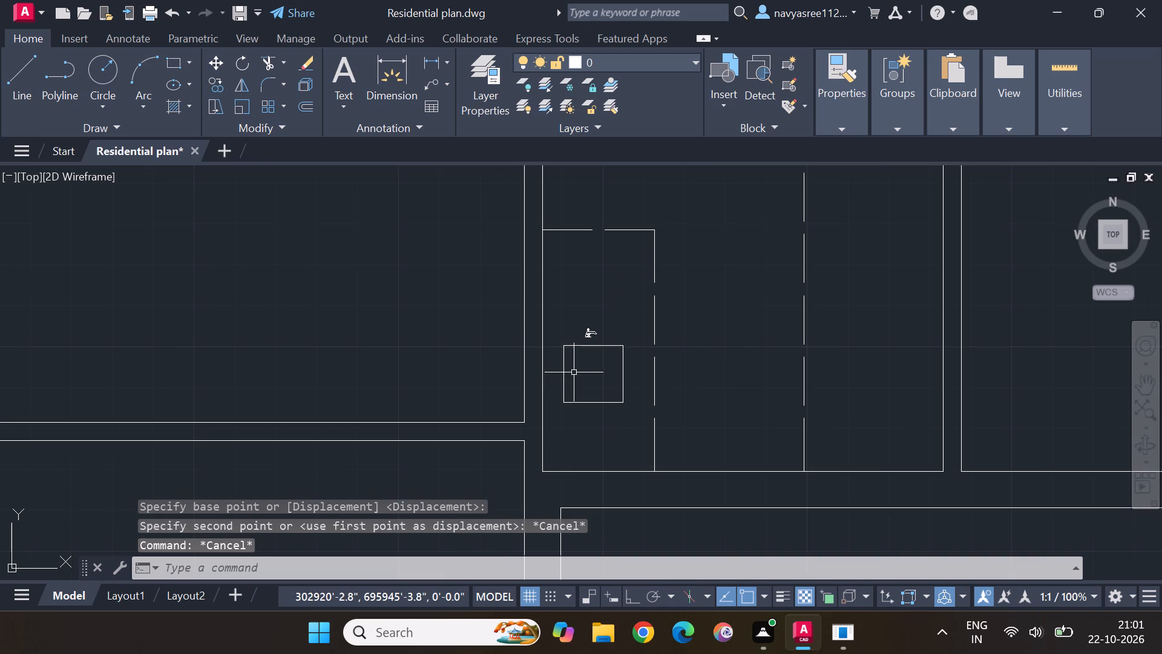
click(590, 332)
key(Delete)
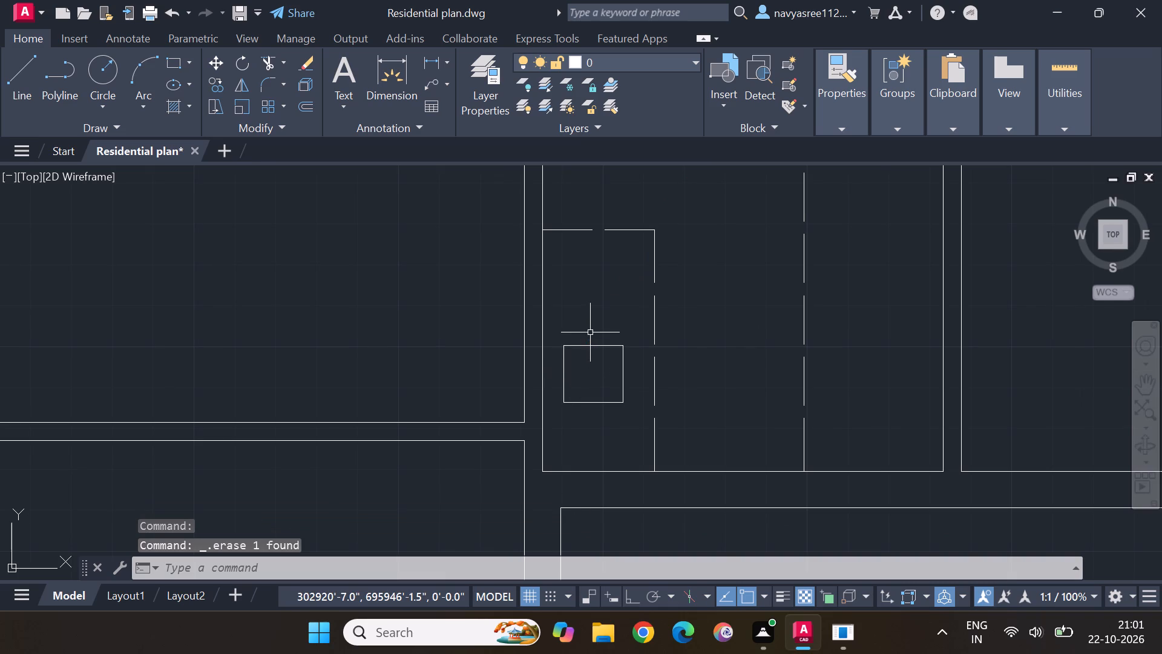
Stretch the two vertical wall lines beside the southwest bedroom's door up to the upper face of the dining hall's south wall.
scroll(590, 334, down, 4)
middle_drag(709, 300, 807, 383)
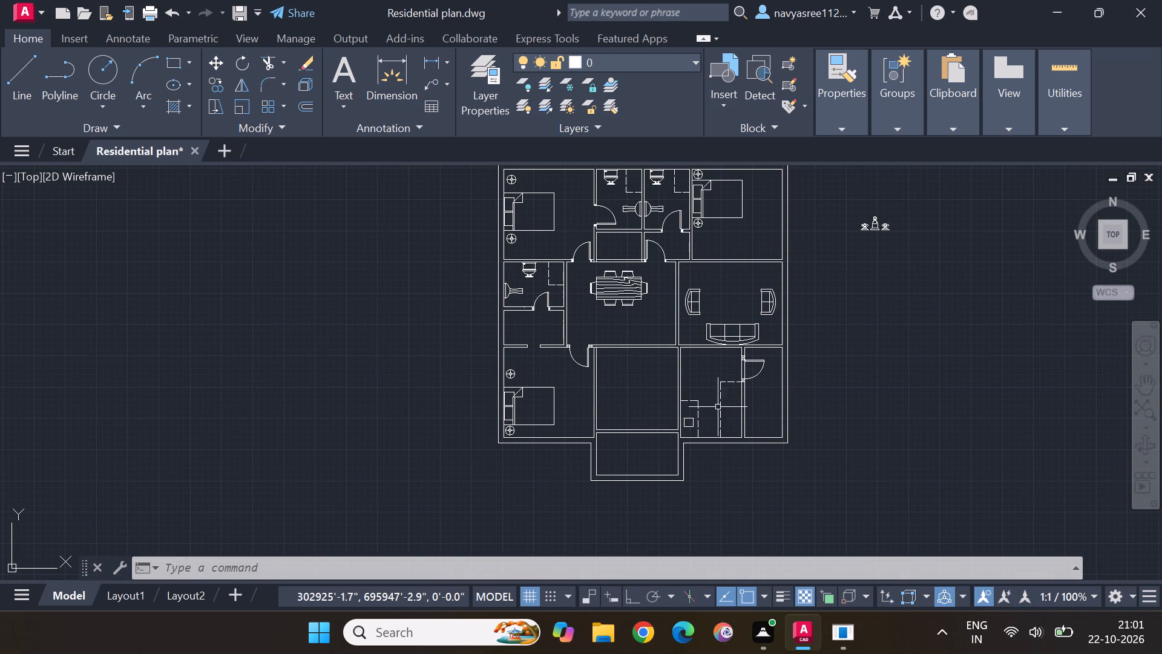
scroll(622, 343, up, 3)
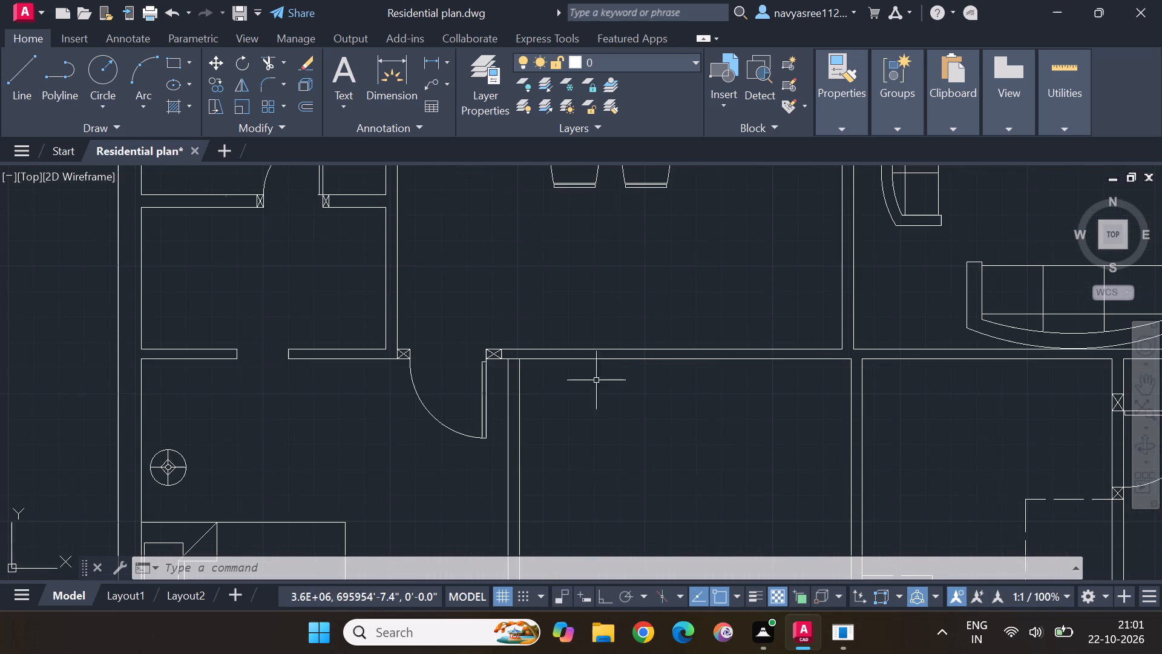
middle_drag(629, 389, 810, 348)
scroll(764, 363, up, 3)
middle_drag(535, 280, 610, 468)
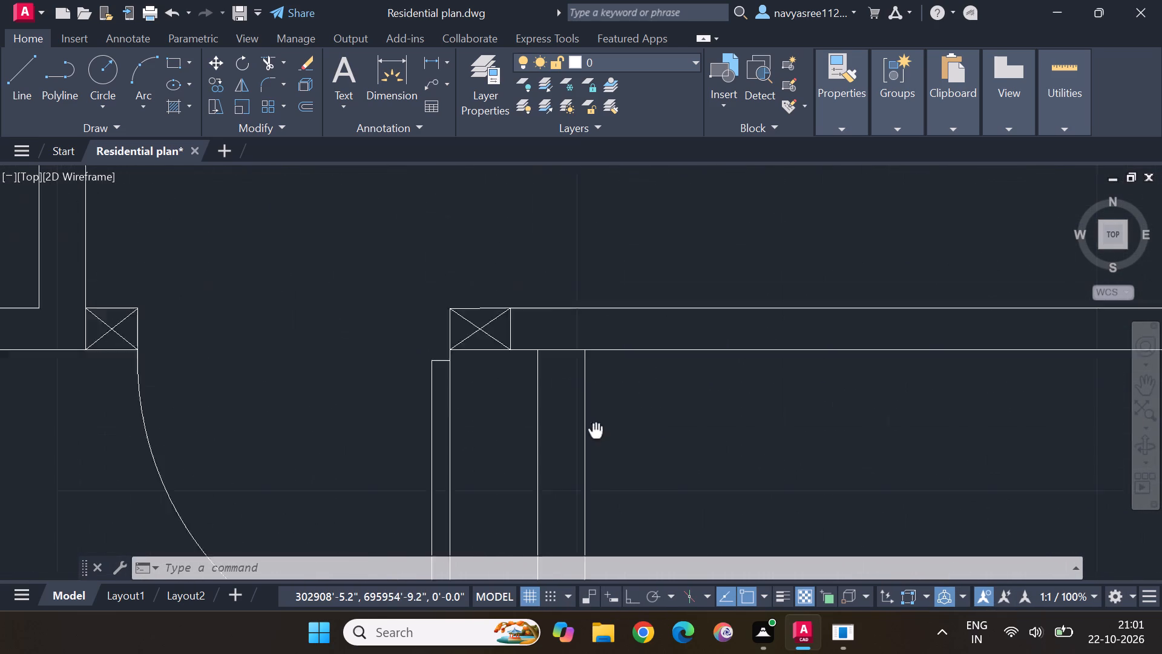
middle_drag(610, 468, 642, 559)
click(634, 510)
click(631, 479)
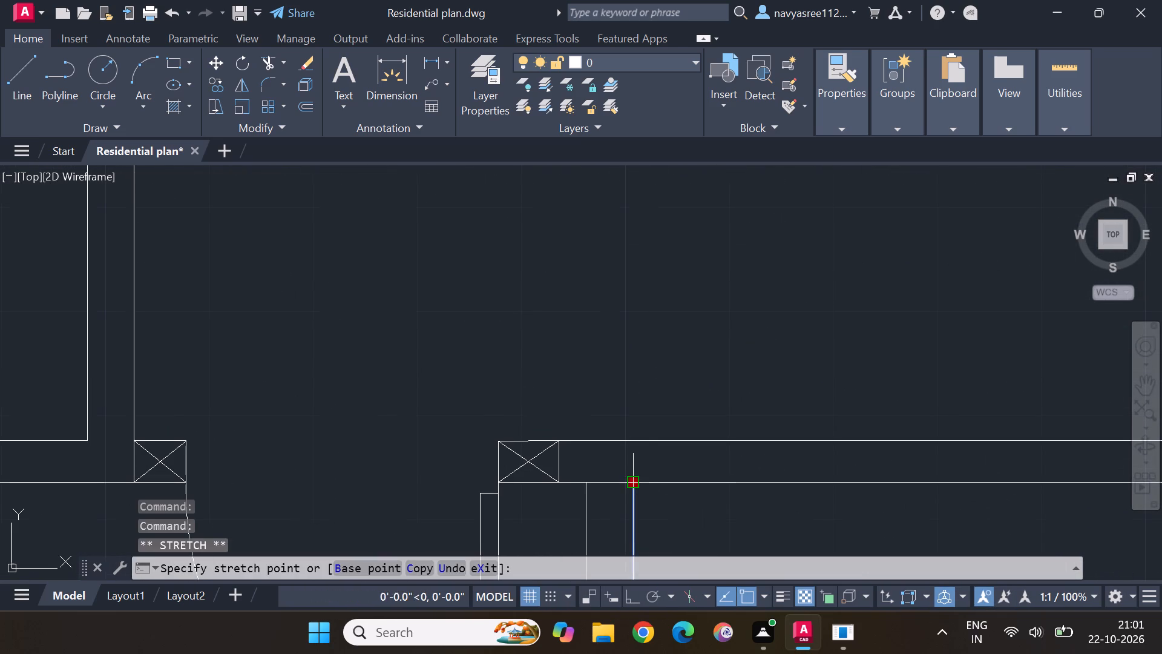
click(635, 437)
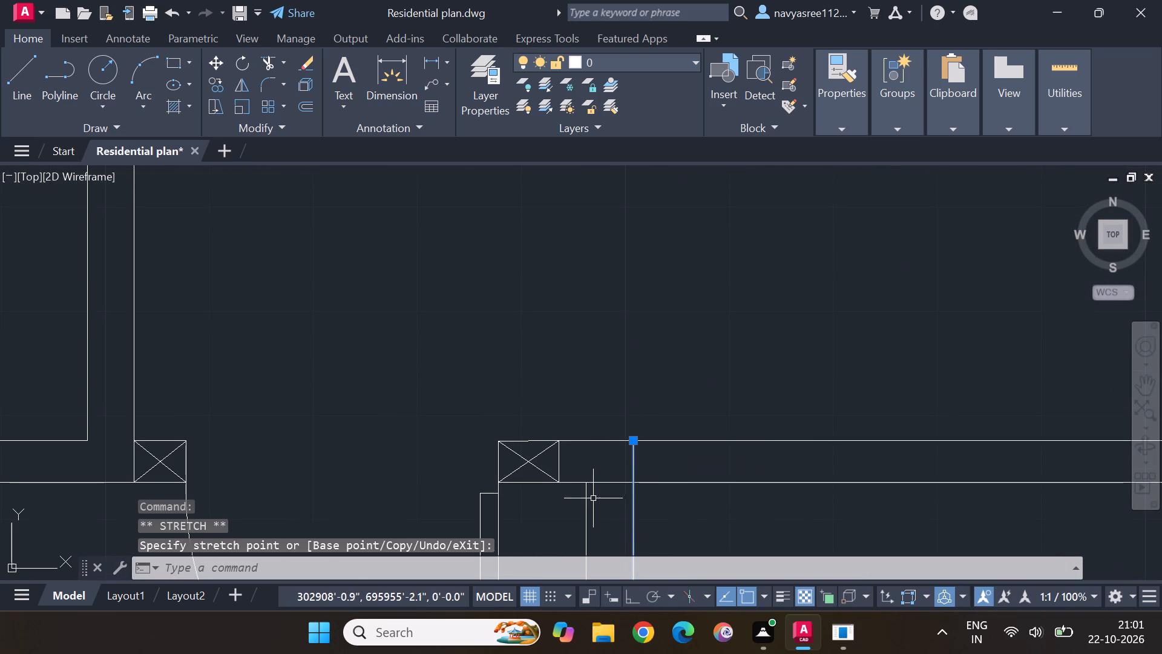
click(586, 509)
click(586, 483)
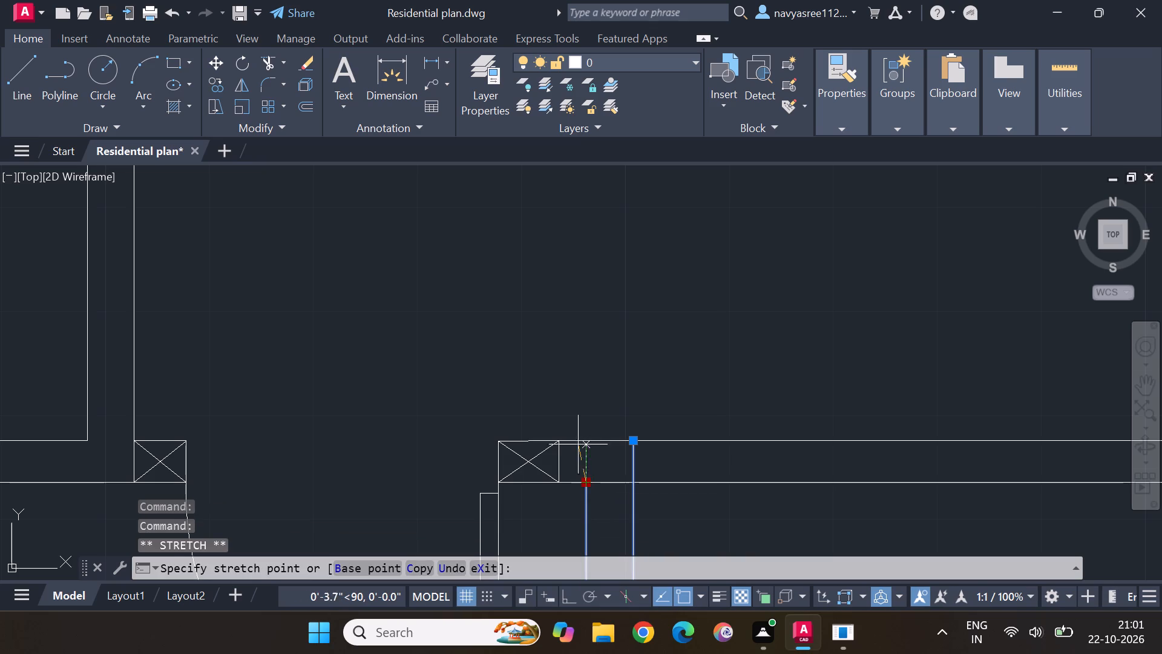
click(586, 441)
scroll(684, 486, down, 2)
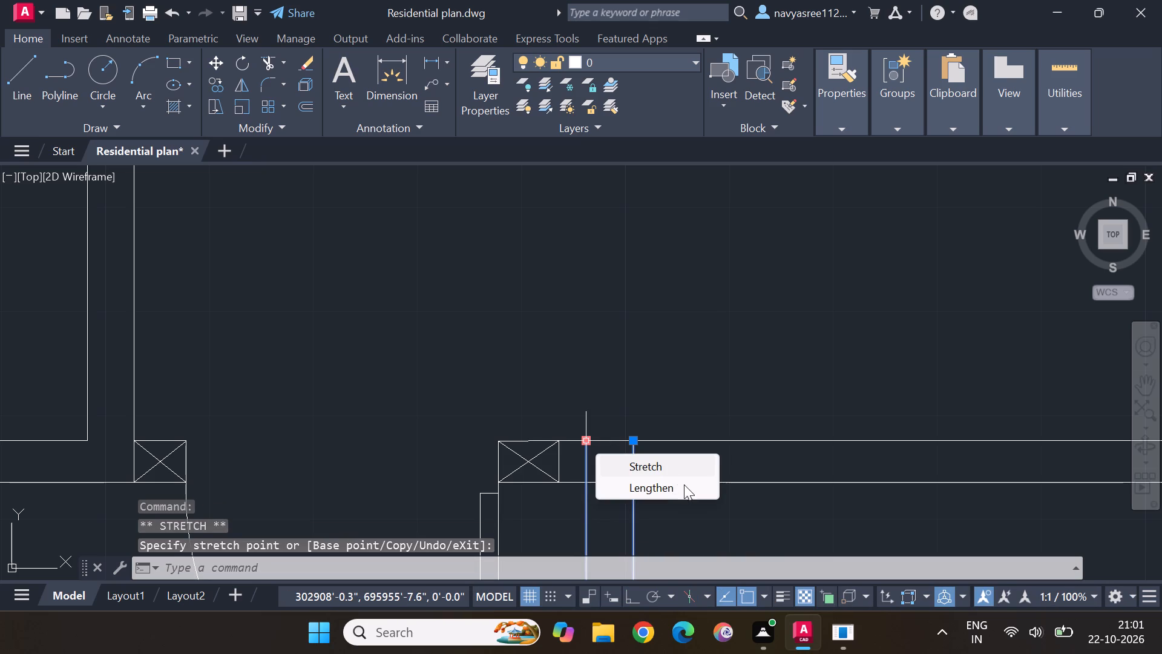
key(grave)
key(Escape)
key(Escape)
Stretch the east end of the dining hall's south wall line 4.5 inches across the adjoining wall to meet the living room's line.
scroll(777, 527, down, 2)
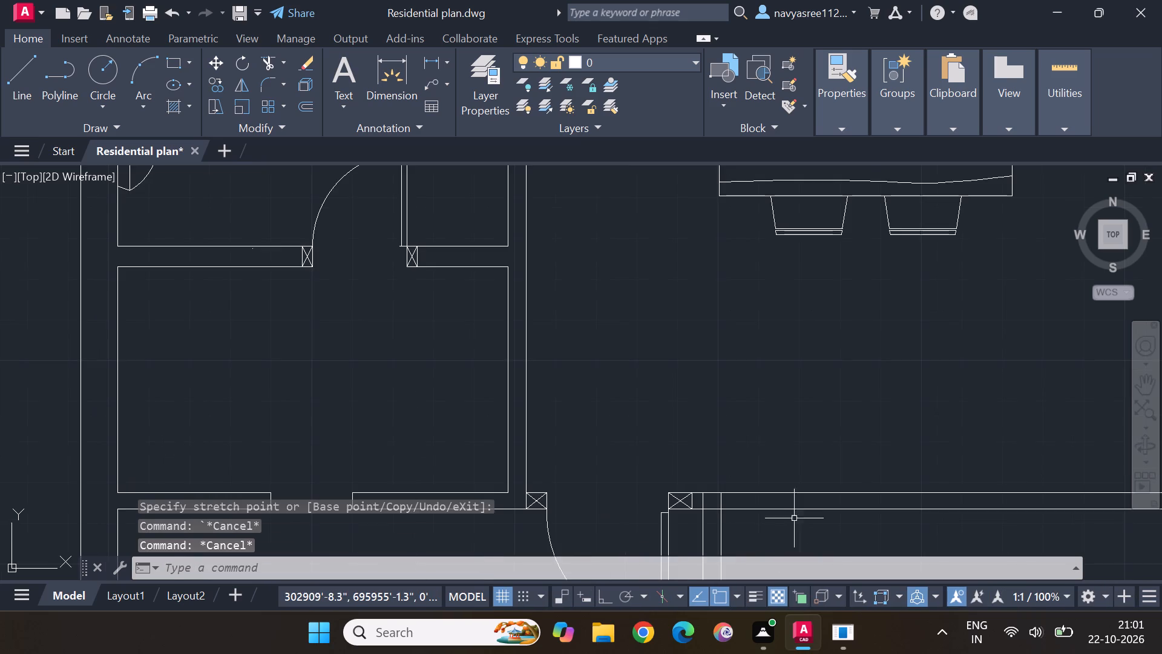
middle_drag(839, 518, 616, 391)
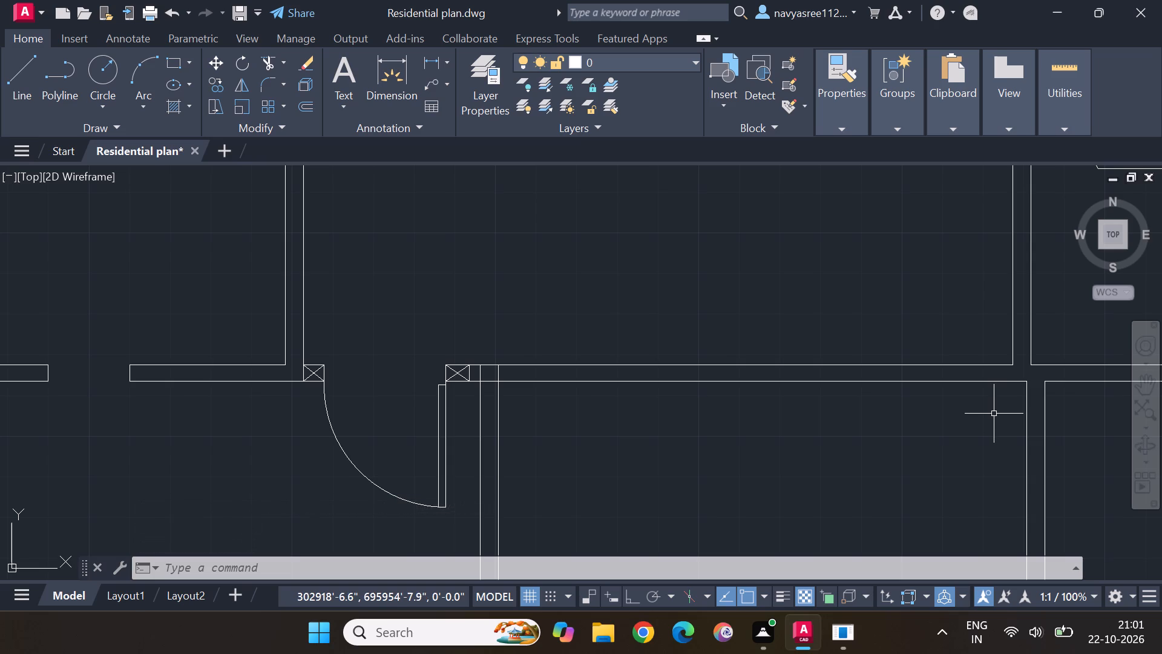
scroll(994, 414, down, 1)
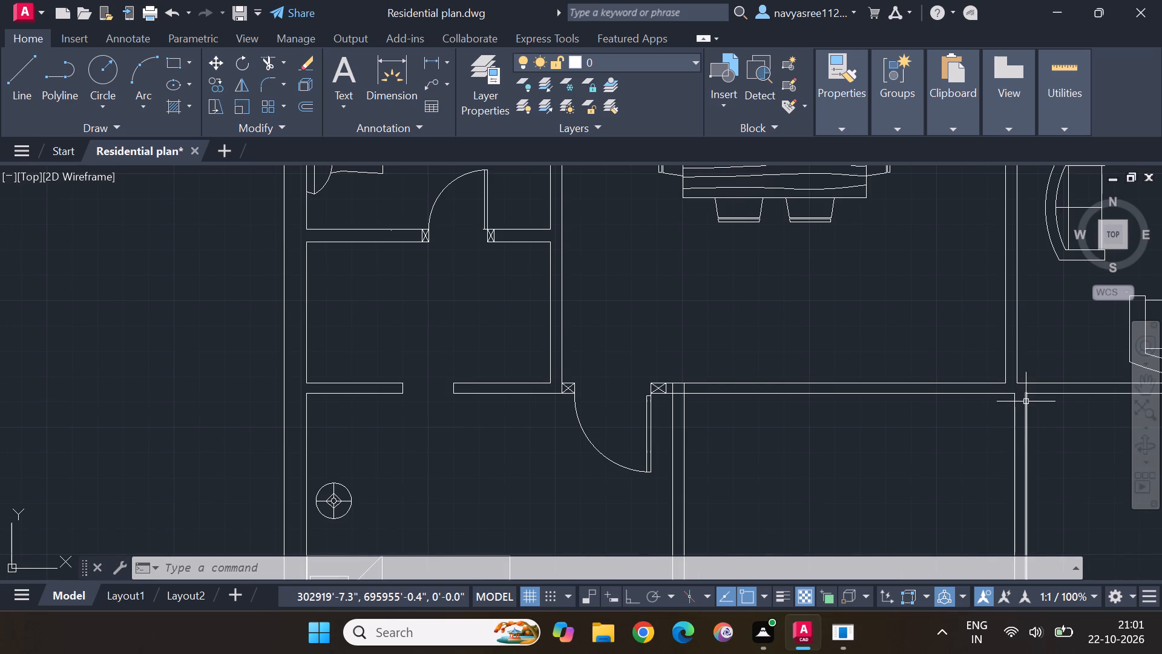
scroll(1026, 401, down, 2)
middle_drag(1041, 383, 976, 401)
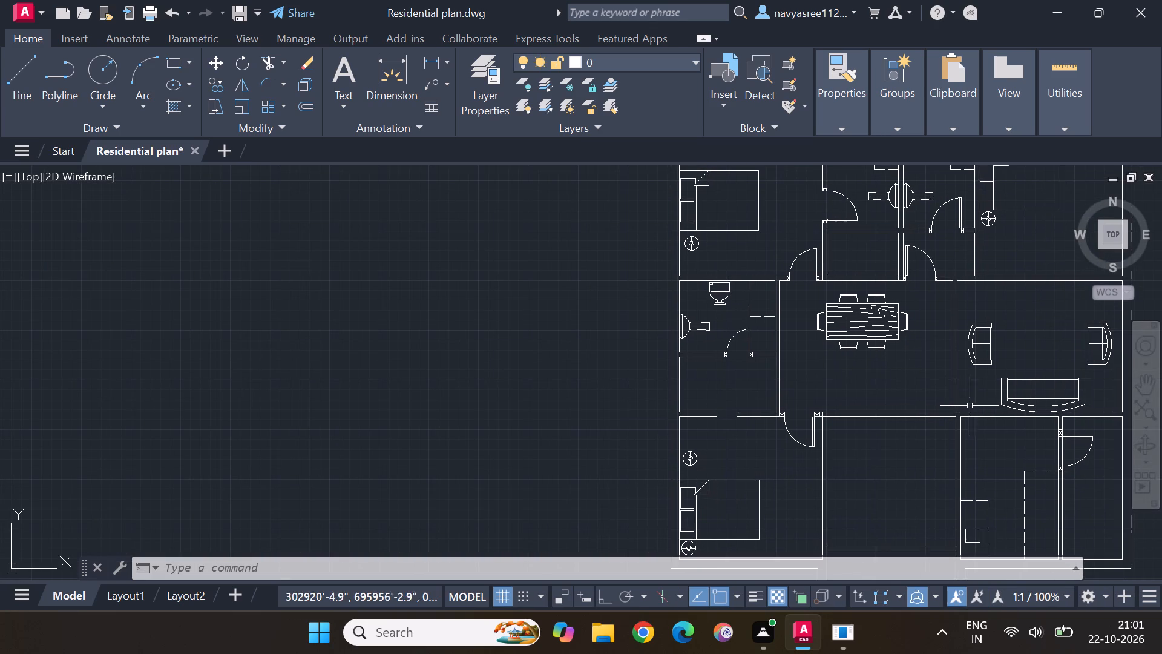
scroll(949, 401, up, 2)
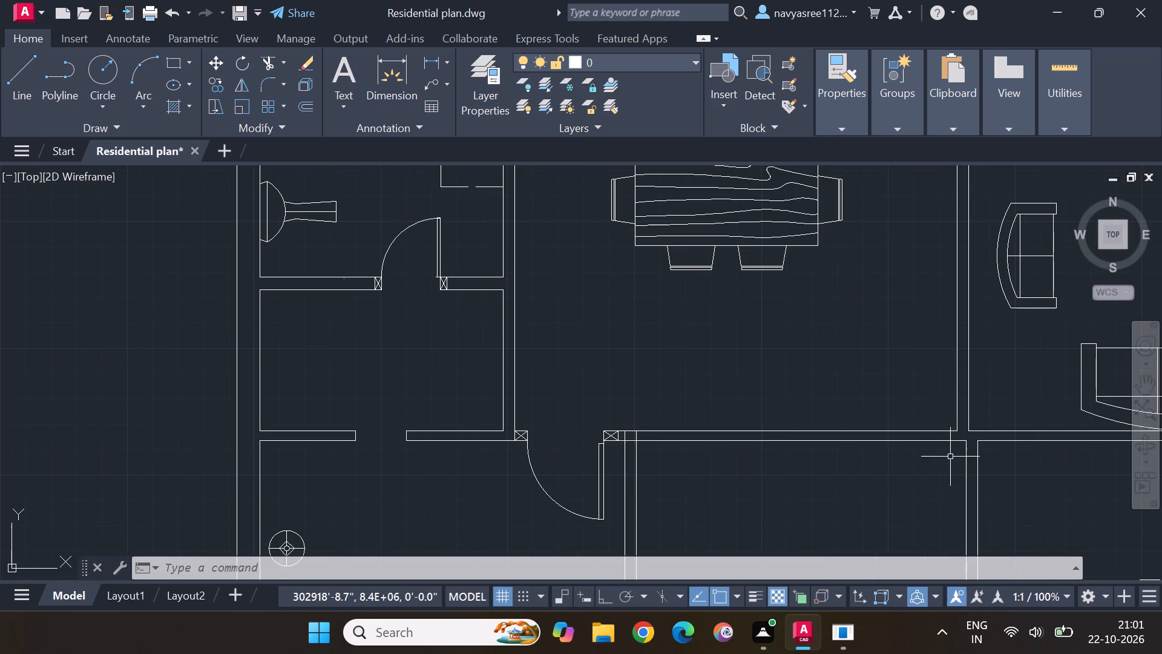
click(943, 432)
click(956, 430)
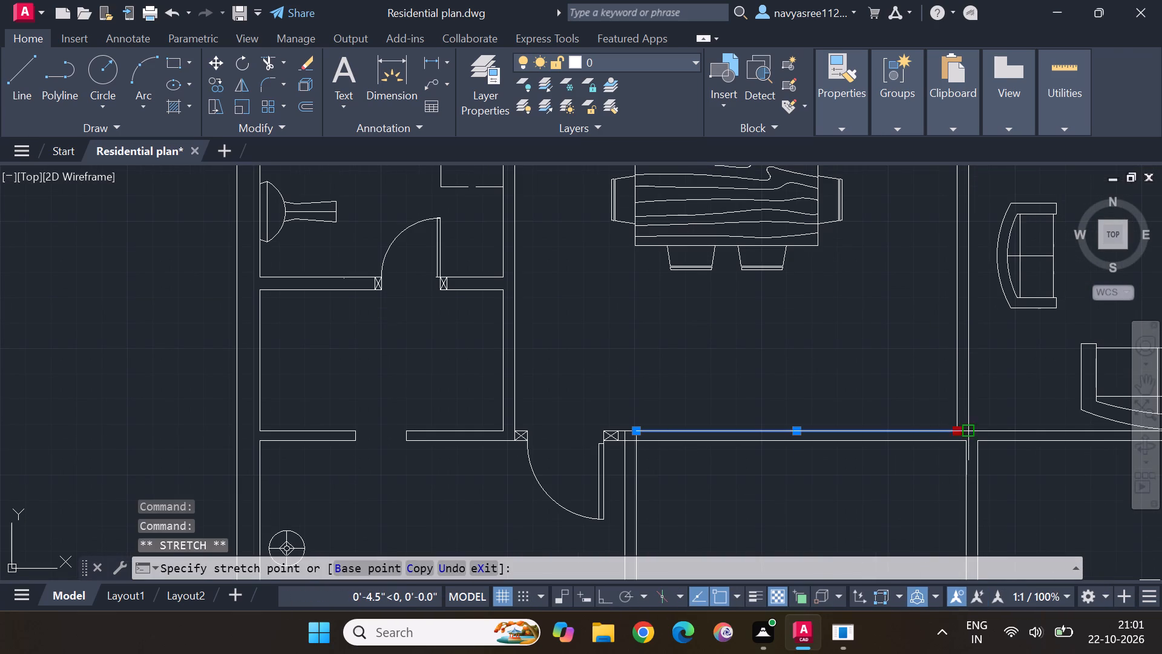
click(973, 431)
key(Escape)
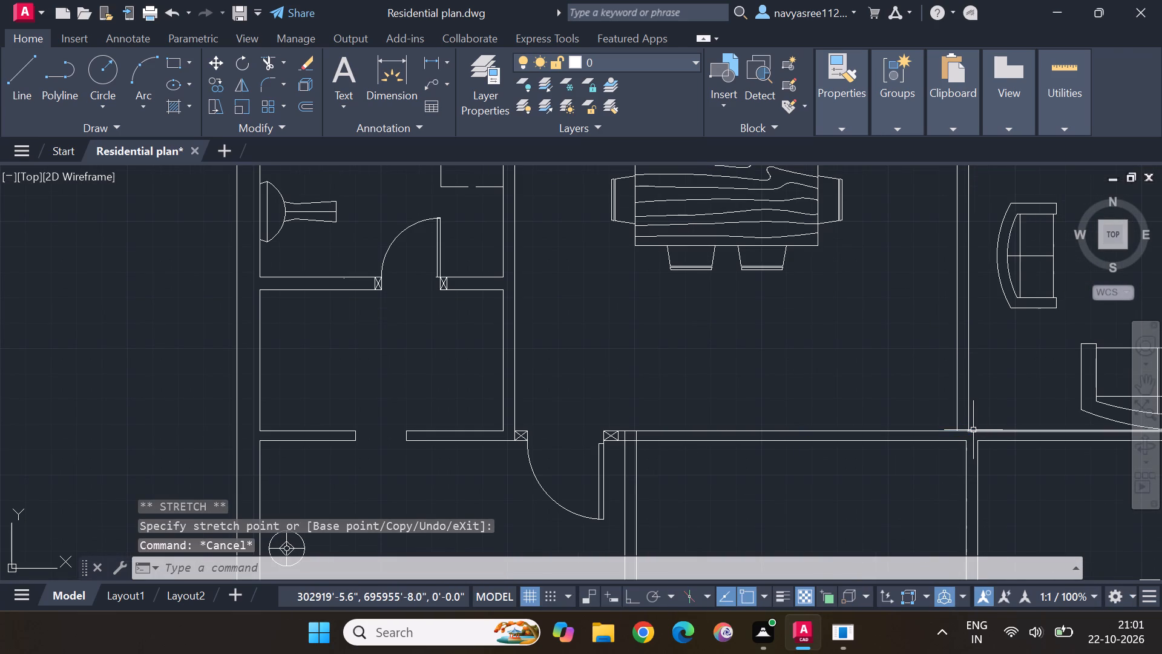
Join the two collinear lower lines of the dining hall's north wall across the gap above the dining–living partition.
middle_drag(940, 381, 951, 586)
scroll(958, 240, up, 2)
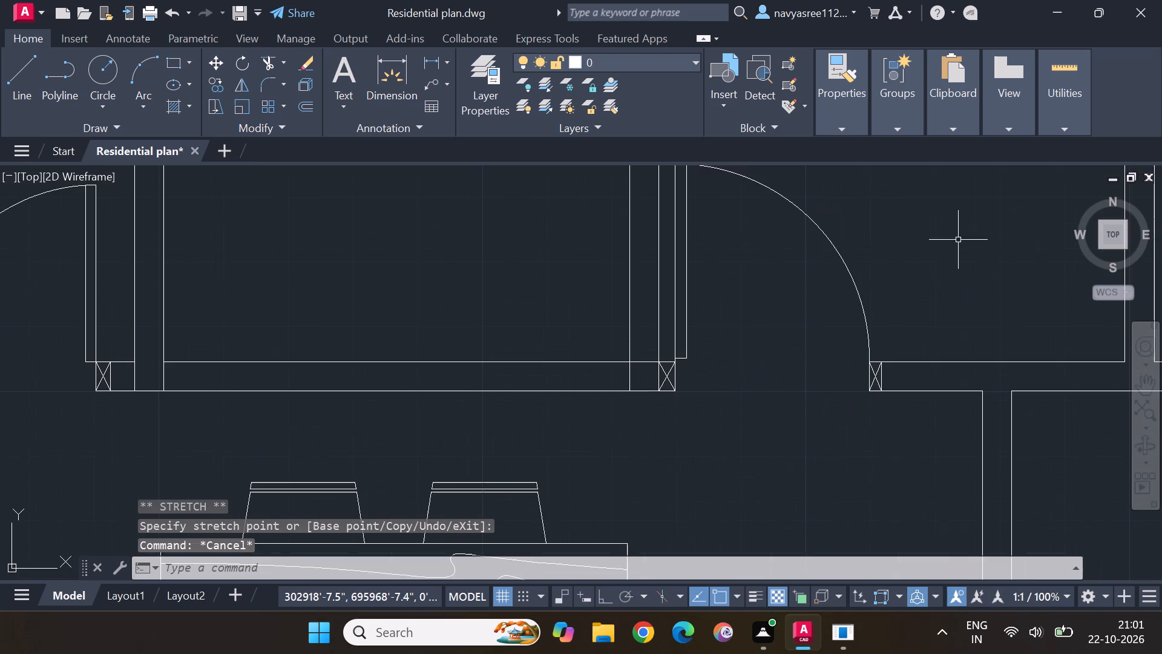
click(959, 392)
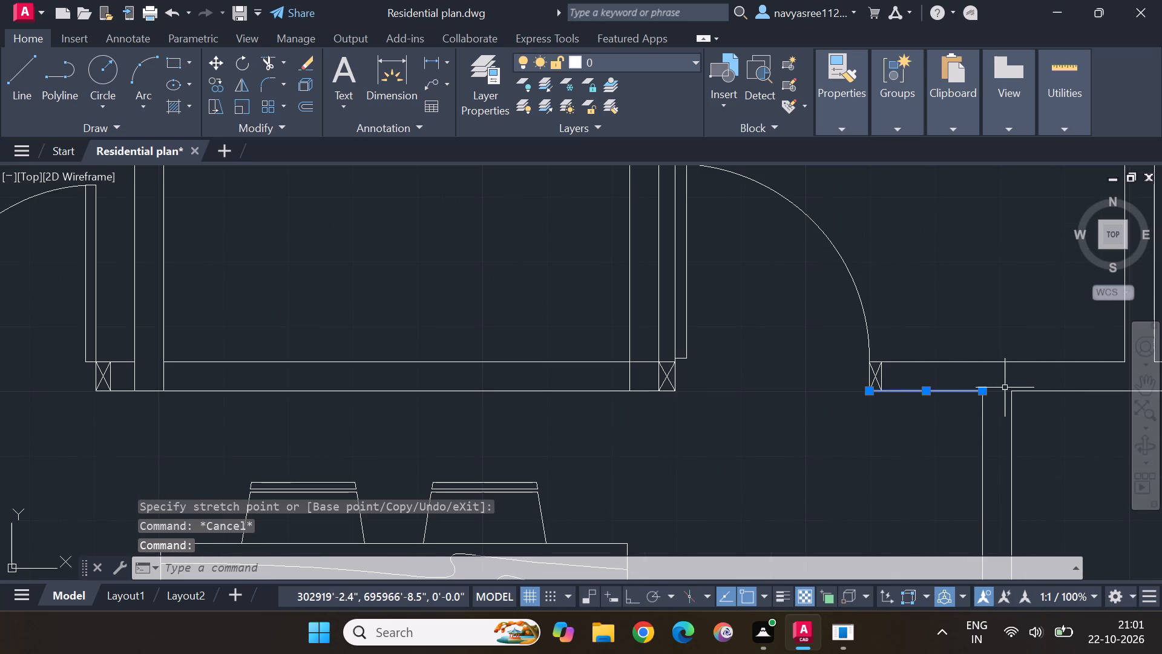
click(1022, 391)
key(j)
key(Return)
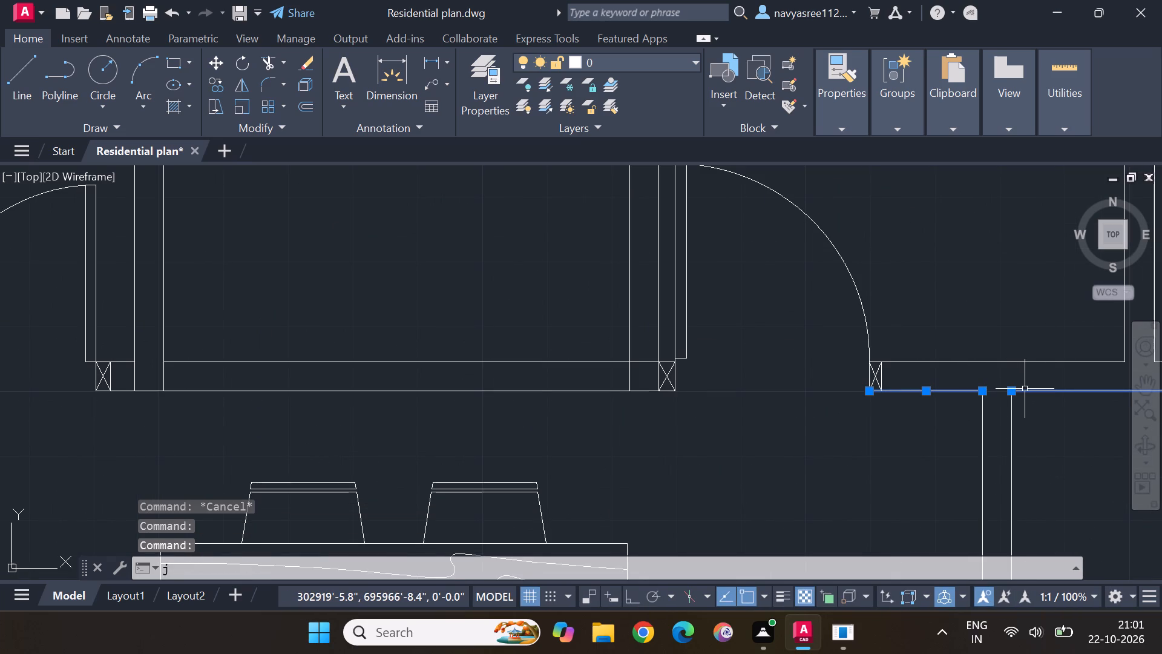
scroll(1037, 440, down, 1)
middle_drag(1060, 494, 963, 412)
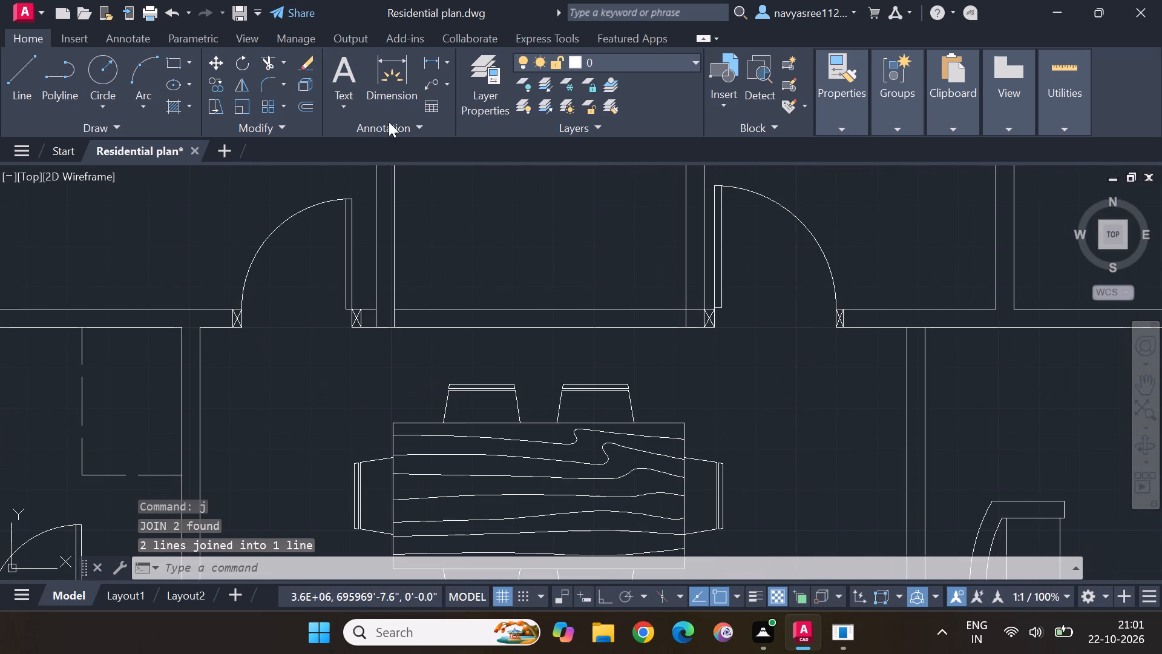
Trim away the two vertical partition lines between the dining hall and the living room, from north wall to south wall.
click(269, 61)
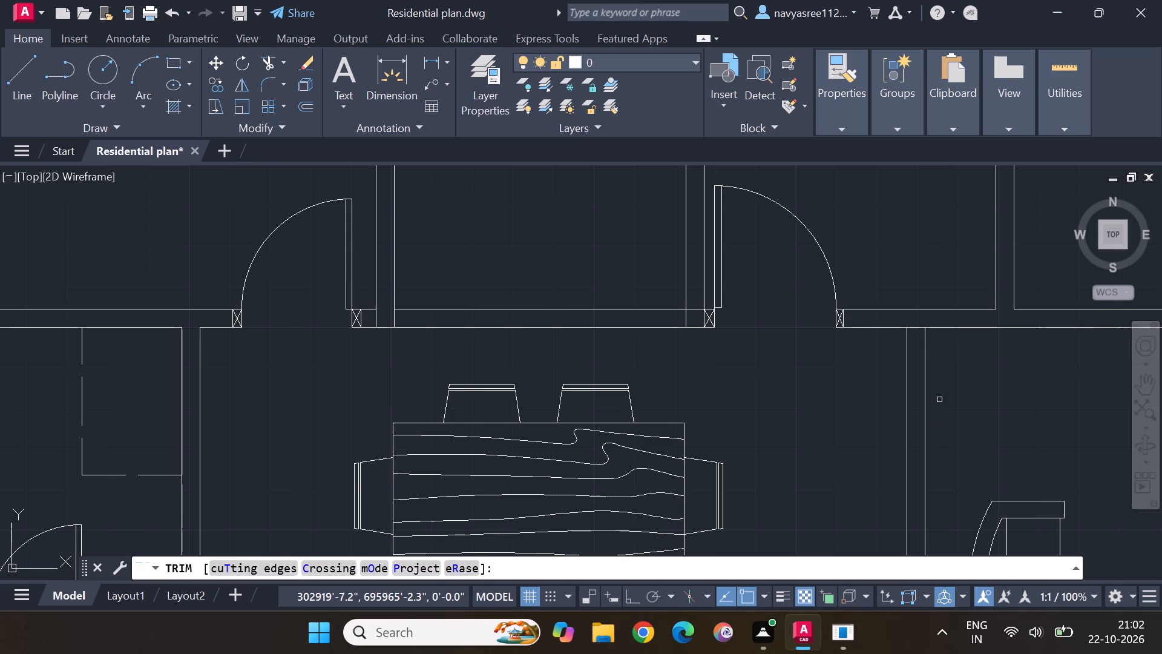
drag(944, 394, 895, 439)
scroll(903, 433, down, 2)
middle_drag(919, 531, 931, 385)
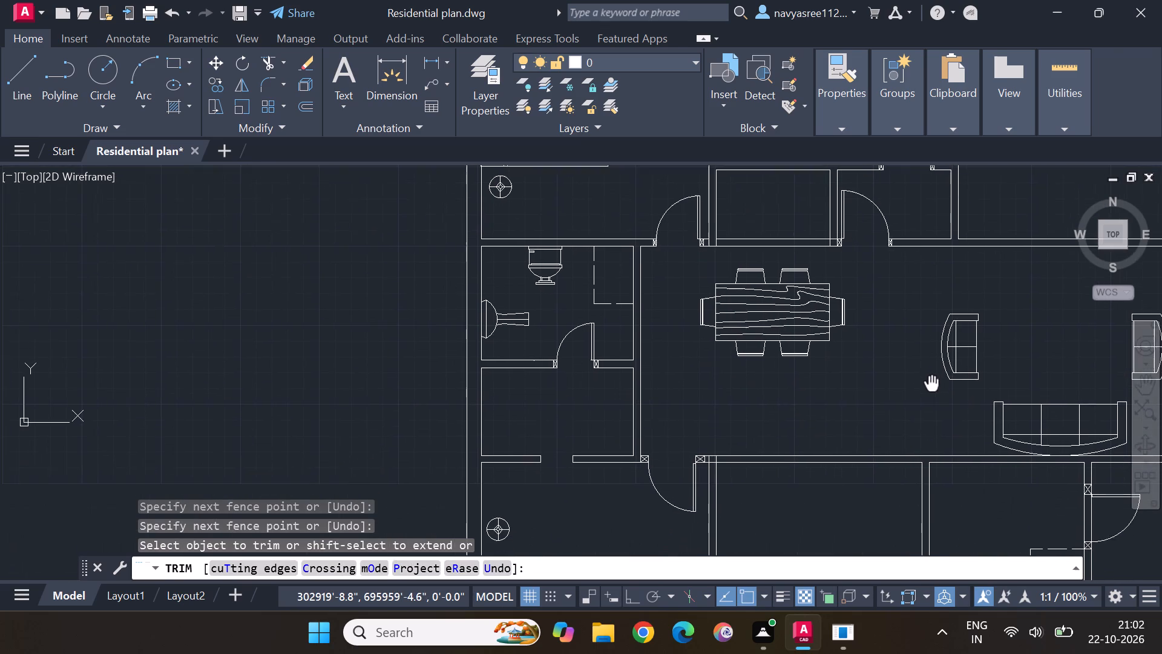
middle_drag(931, 385, 931, 384)
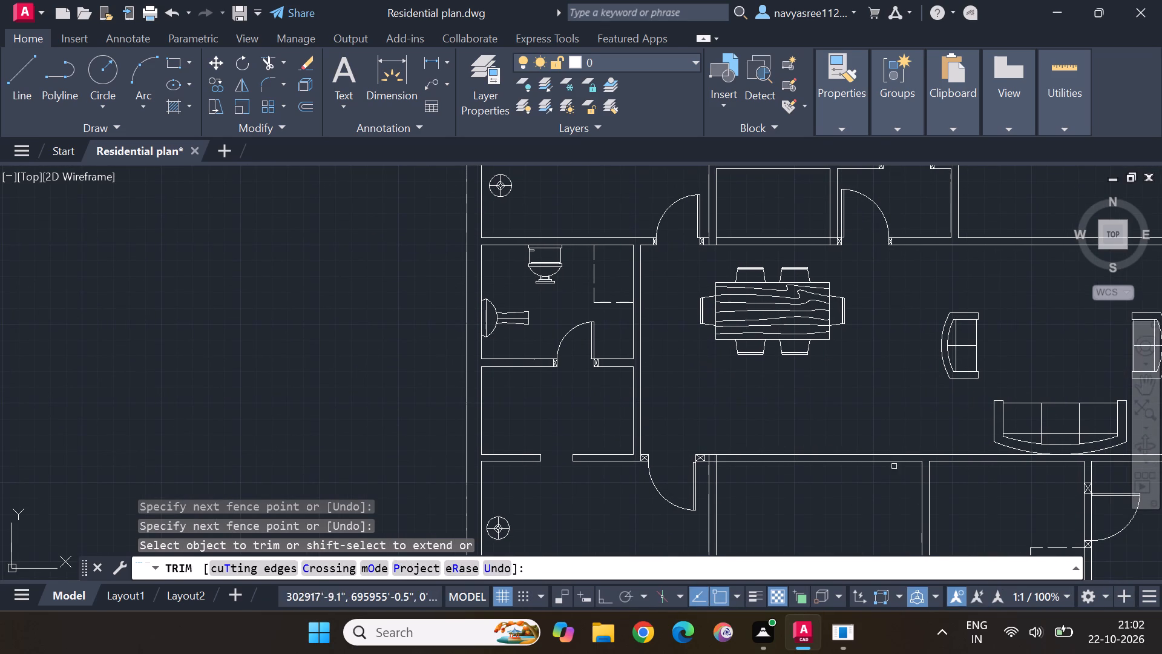
key(Escape)
key(Escape)
Stretch the top ends of the kitchen's two west wall lines up to the upper face of the dining hall's south wall.
scroll(912, 494, up, 1)
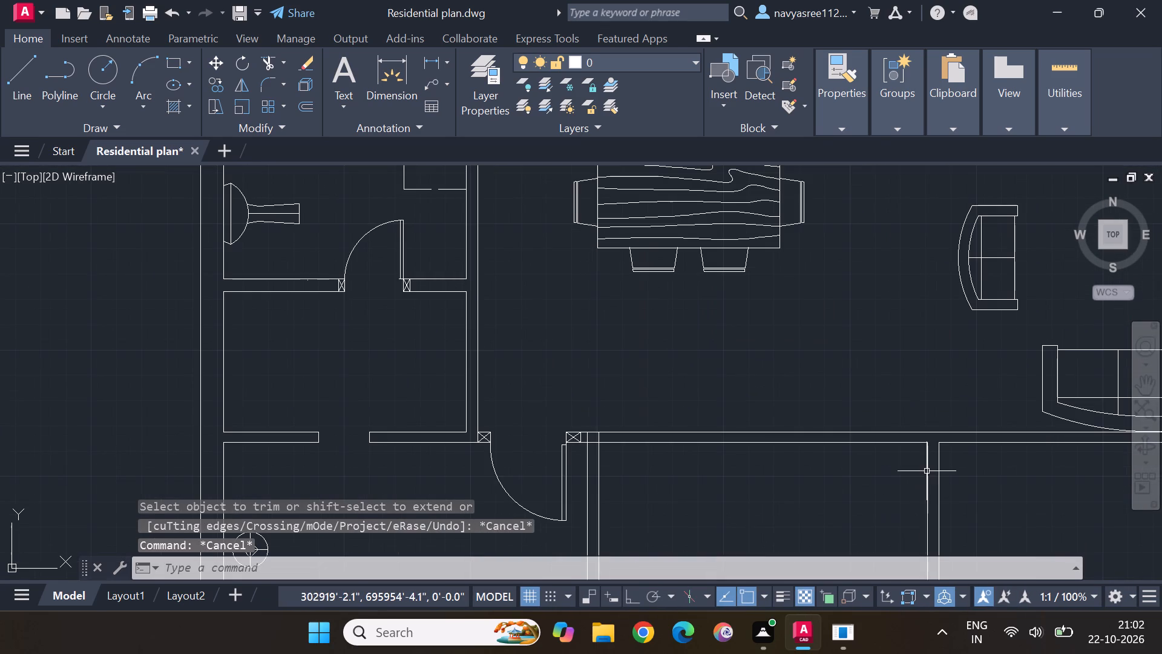
click(928, 471)
click(924, 445)
click(927, 434)
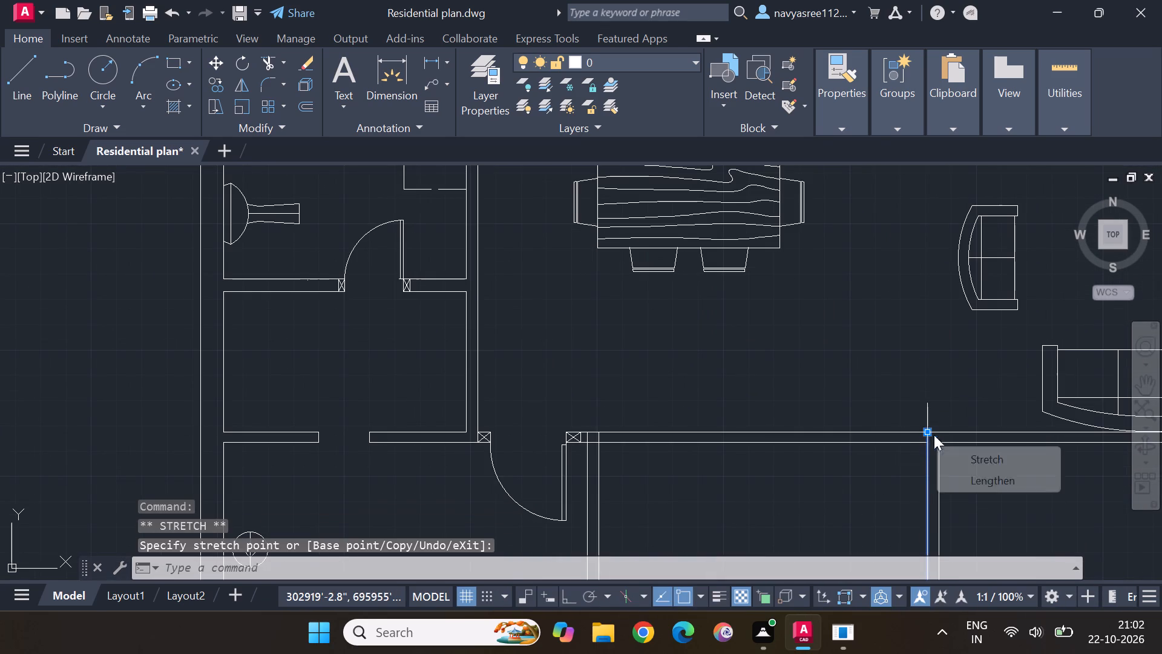
key(Escape)
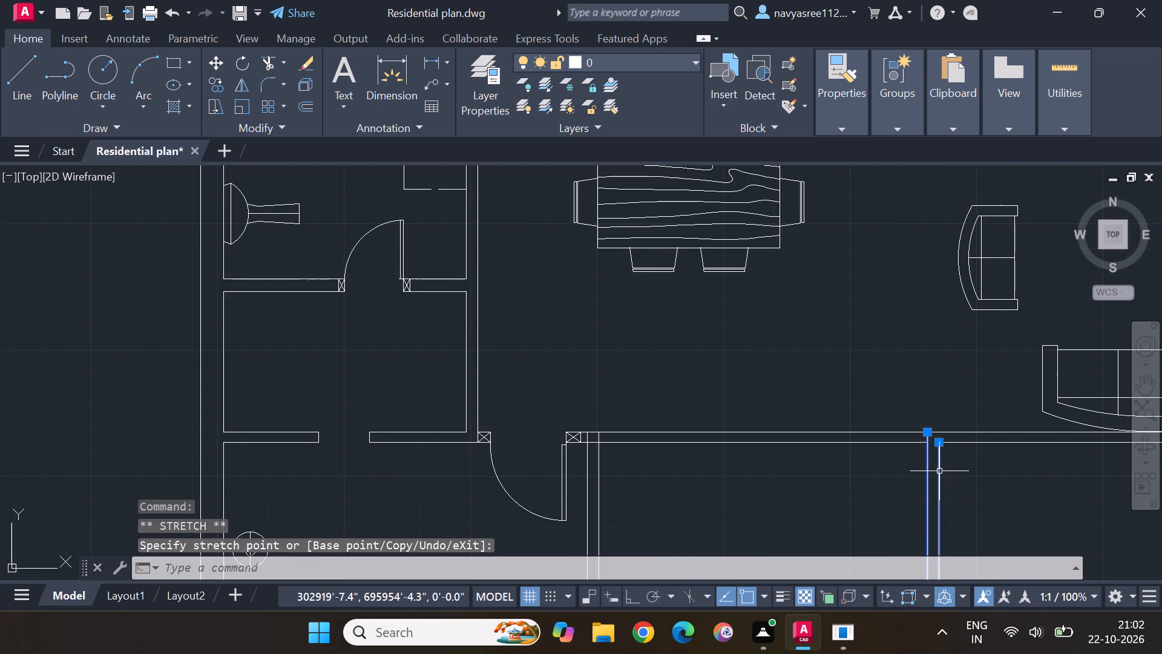
click(939, 471)
click(939, 446)
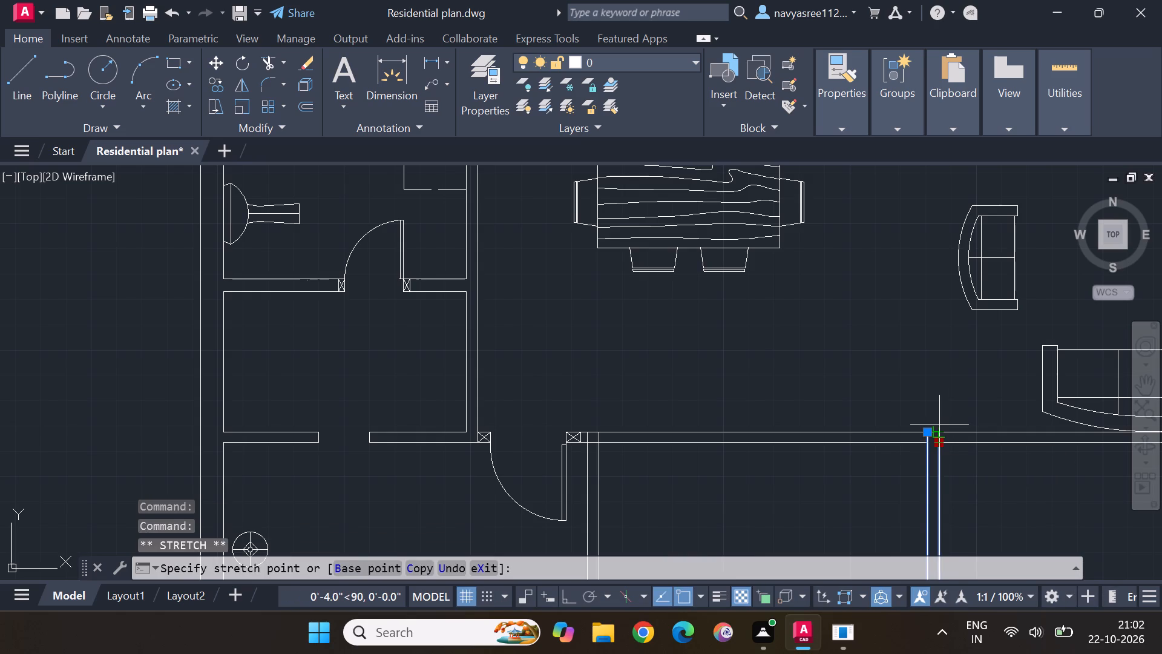
click(939, 424)
key(Escape)
key(Escape)
scroll(875, 461, up, 1)
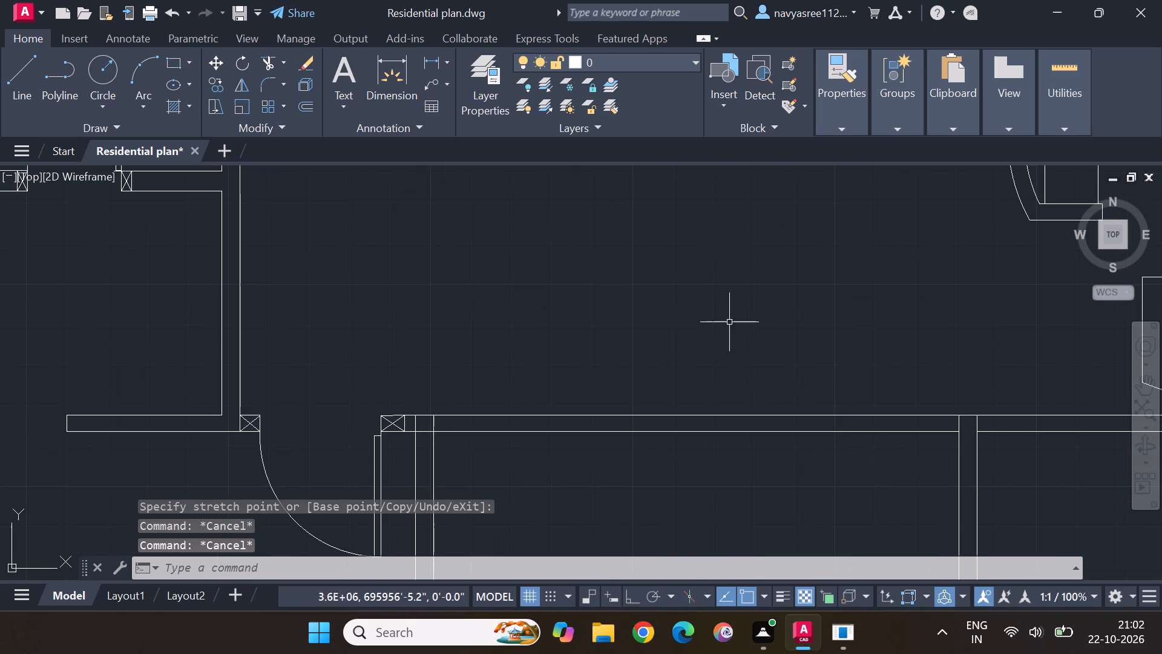
Trim the dining hall's south wall lines between the southwest bedroom and kitchen walls, plus the short stub at the kitchen's northwest wall corner.
drag(268, 67, 274, 65)
drag(744, 359, 767, 464)
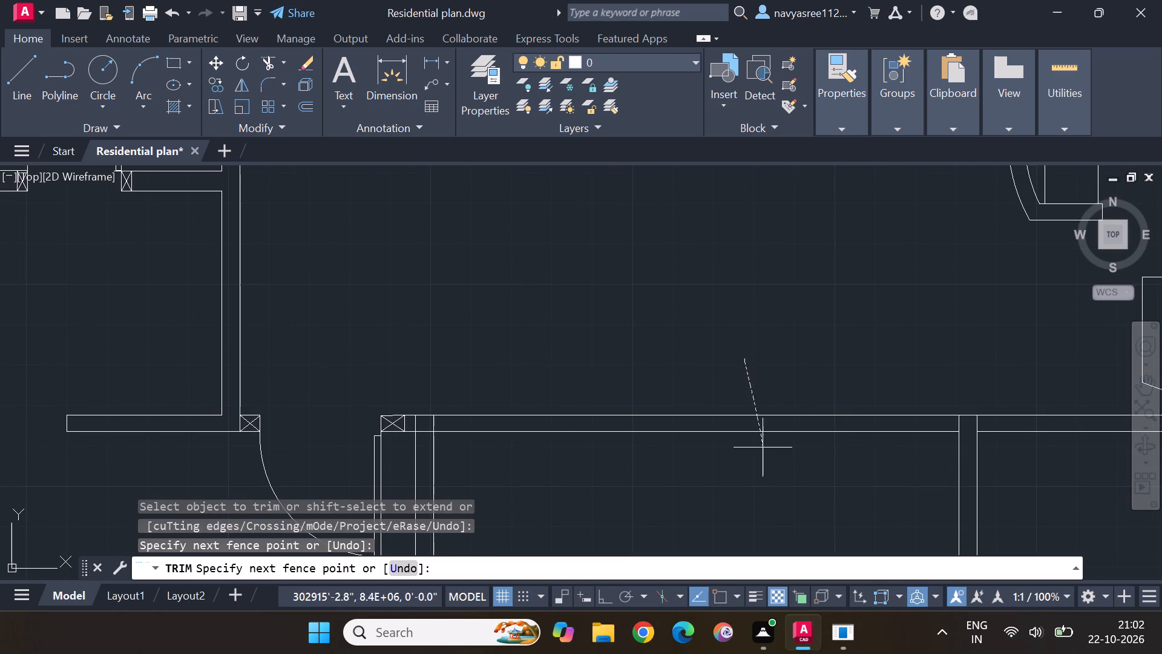
drag(767, 464, 773, 503)
scroll(789, 475, down, 2)
scroll(888, 464, up, 4)
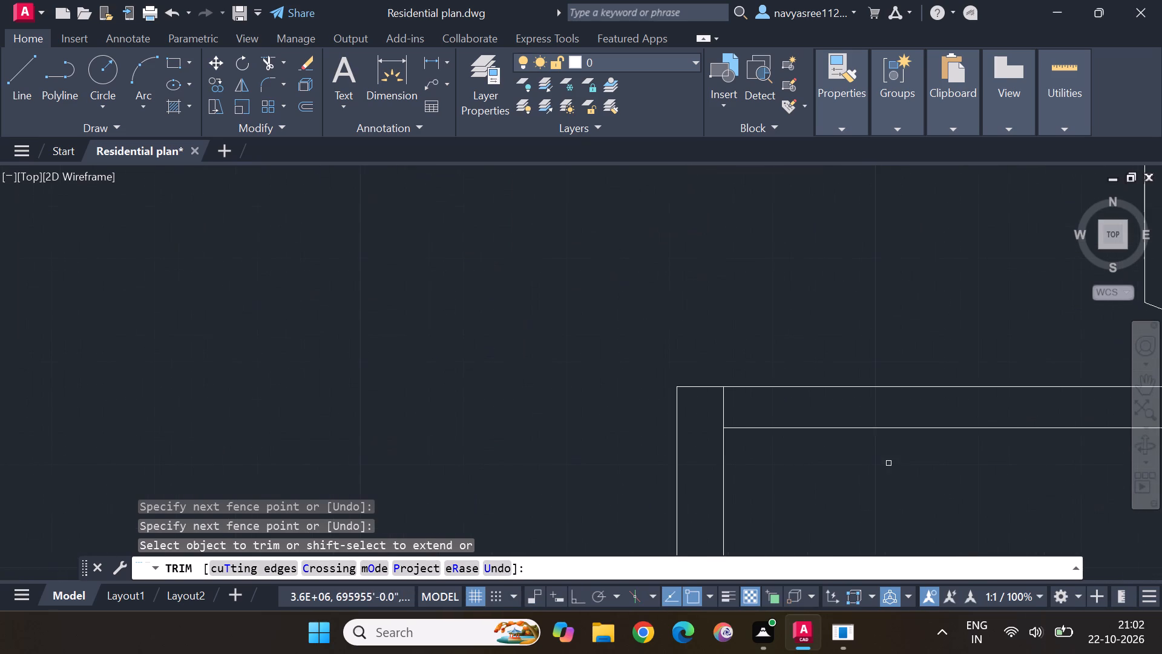
drag(740, 409, 717, 409)
scroll(714, 376, down, 2)
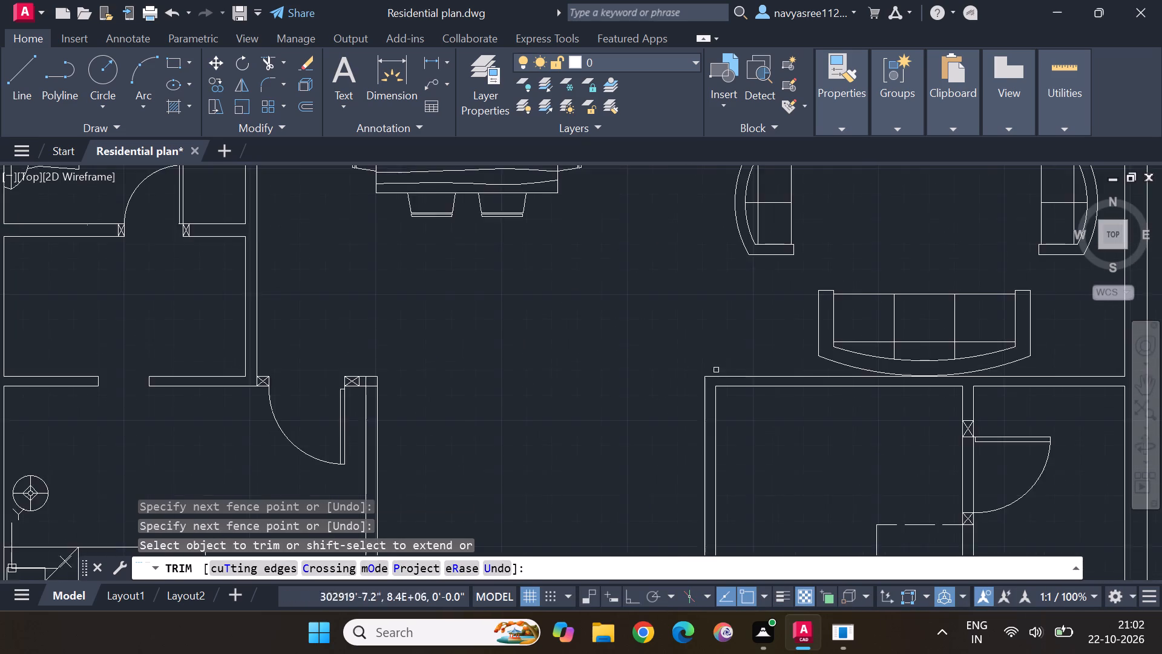
scroll(720, 373, down, 2)
middle_drag(788, 445, 850, 444)
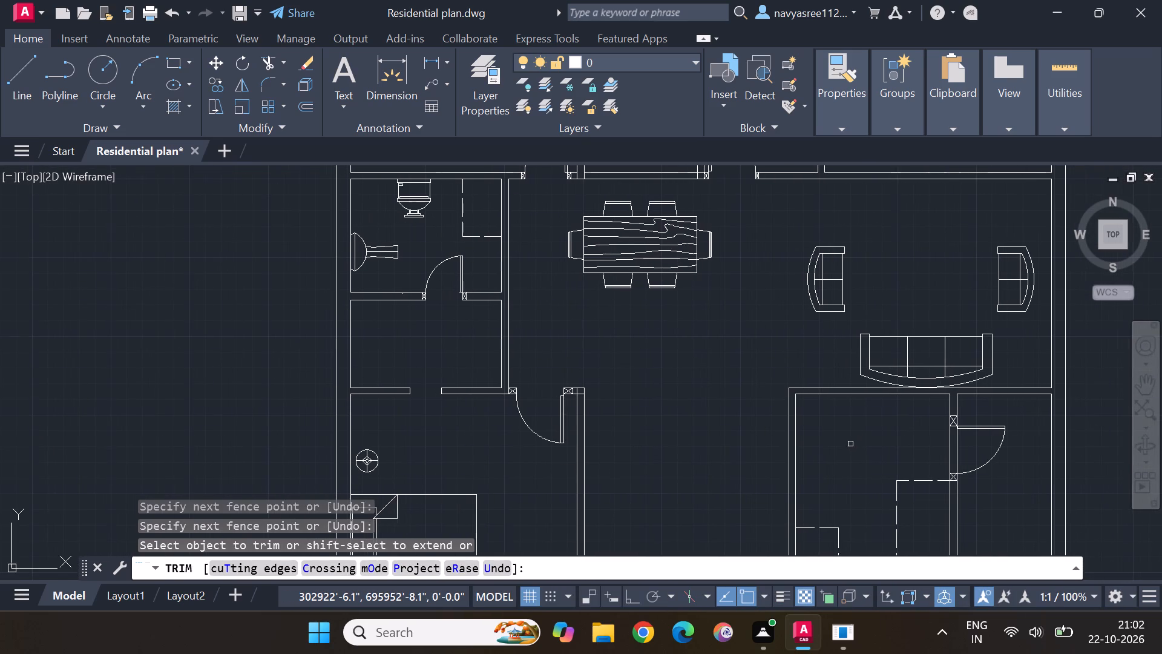
key(Escape)
key(Escape)
key(Escape)
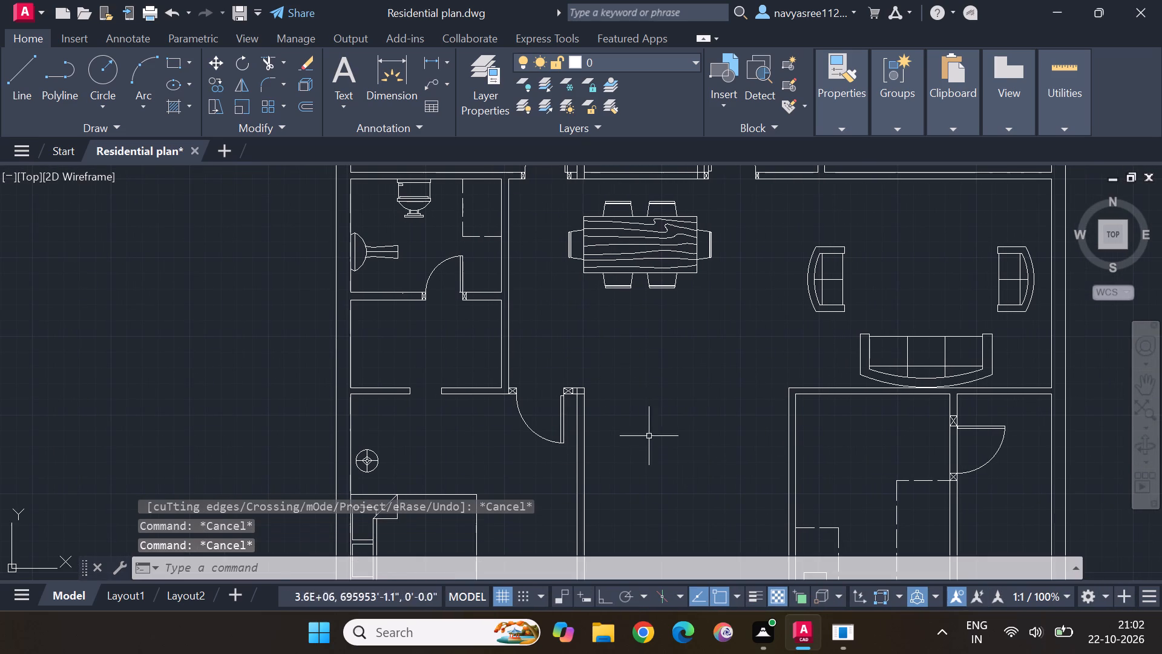
Erase the leftover faucet block outside the plan's east side.
middle_drag(651, 320, 708, 428)
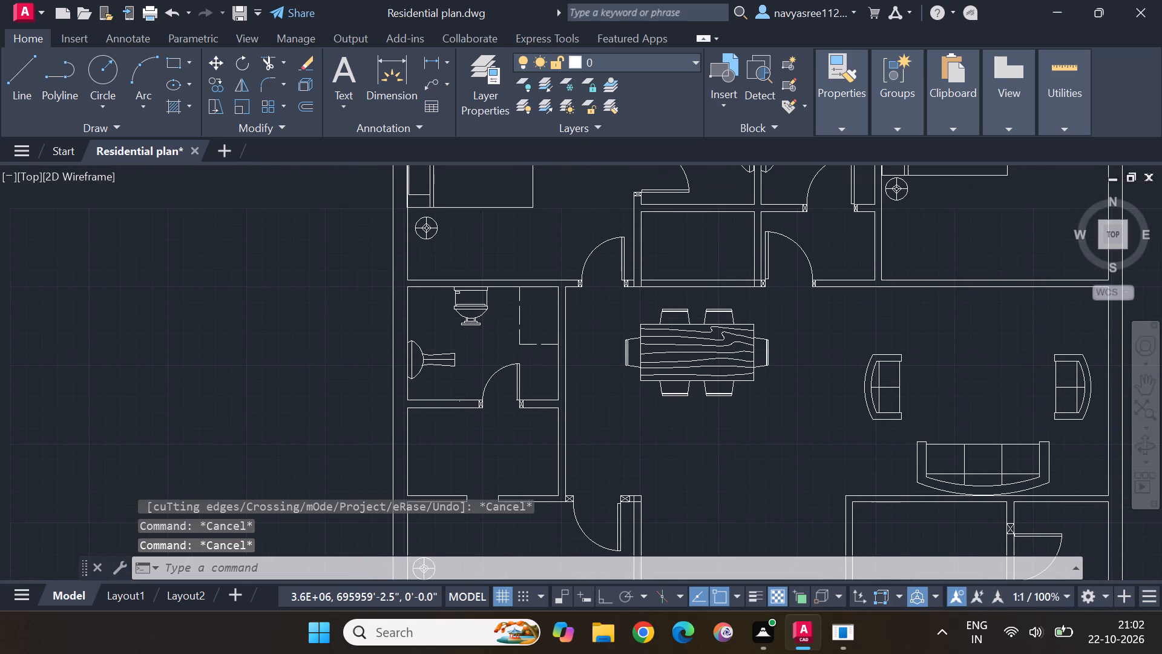
scroll(709, 428, down, 2)
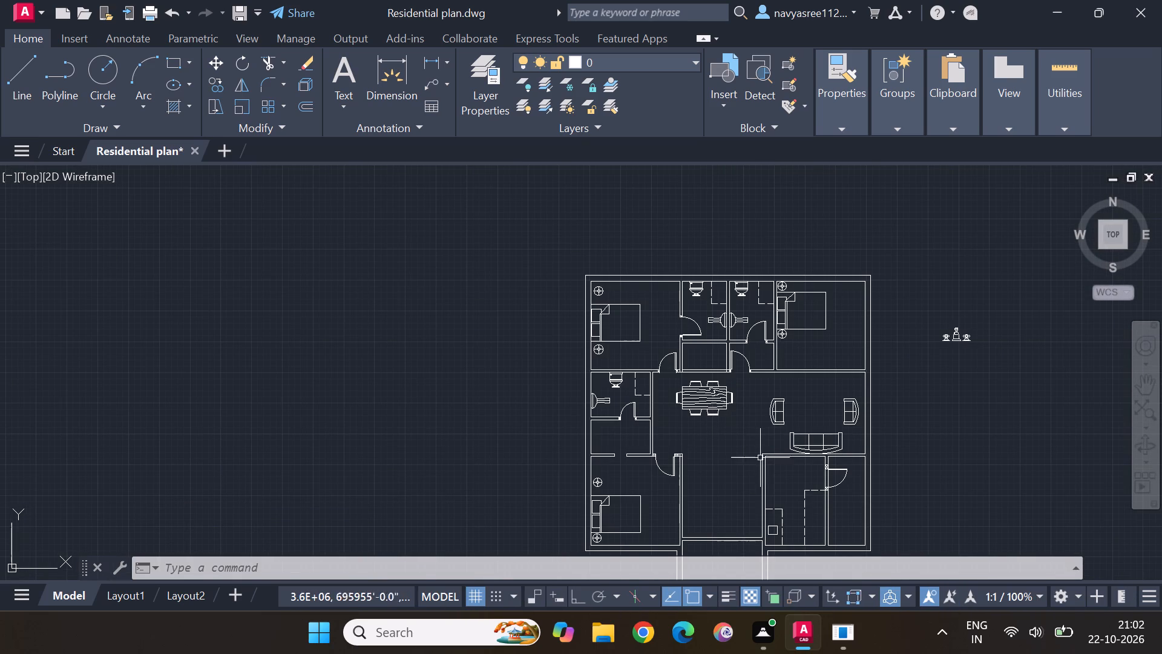
drag(1003, 359, 1001, 319)
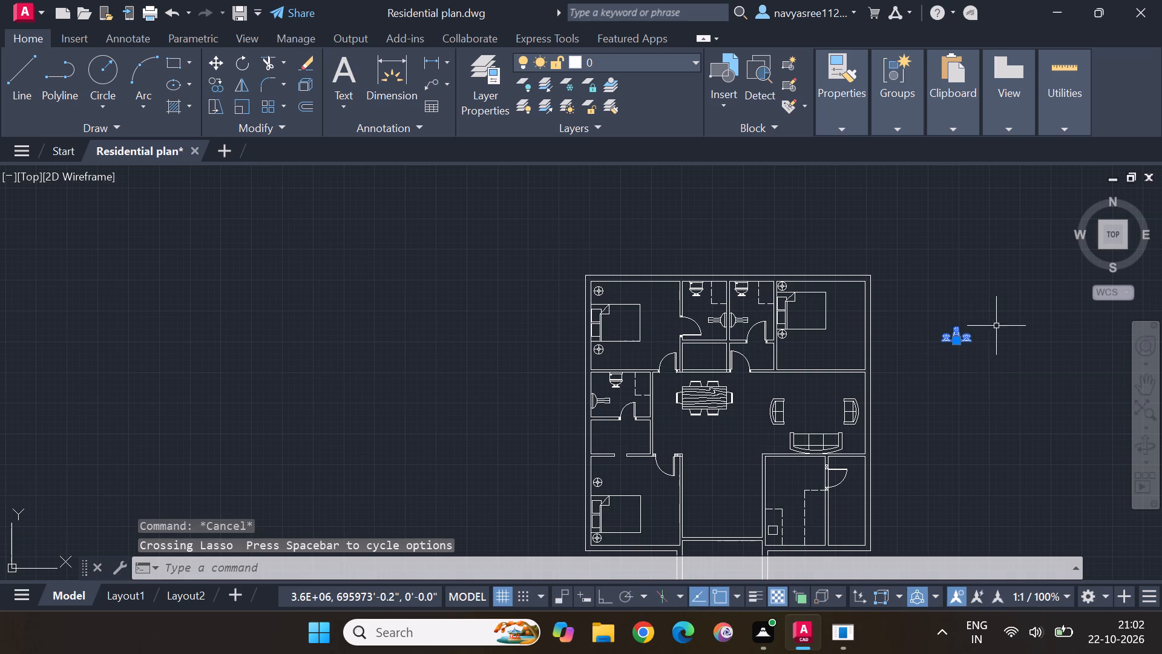
key(Delete)
Hatch the northwest bedroom's bed, including pillows and folded corner, with the CROSS pattern in pink colour 209,156,199.
scroll(996, 321, down, 4)
scroll(1023, 340, up, 4)
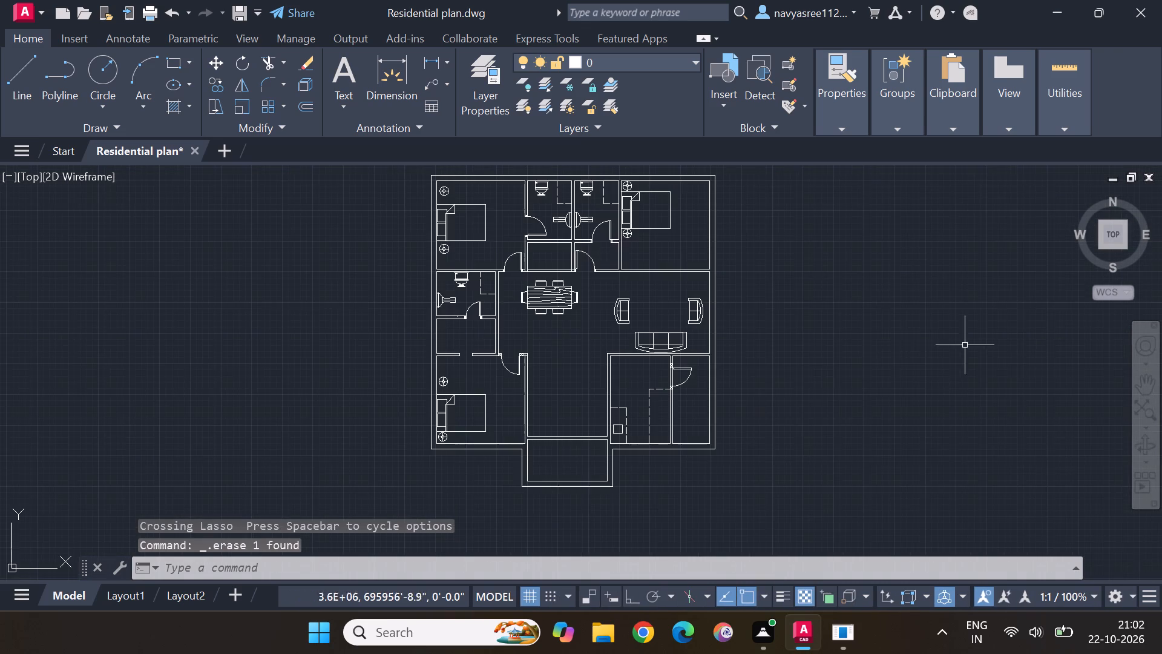
middle_drag(787, 323, 882, 362)
scroll(804, 302, up, 2)
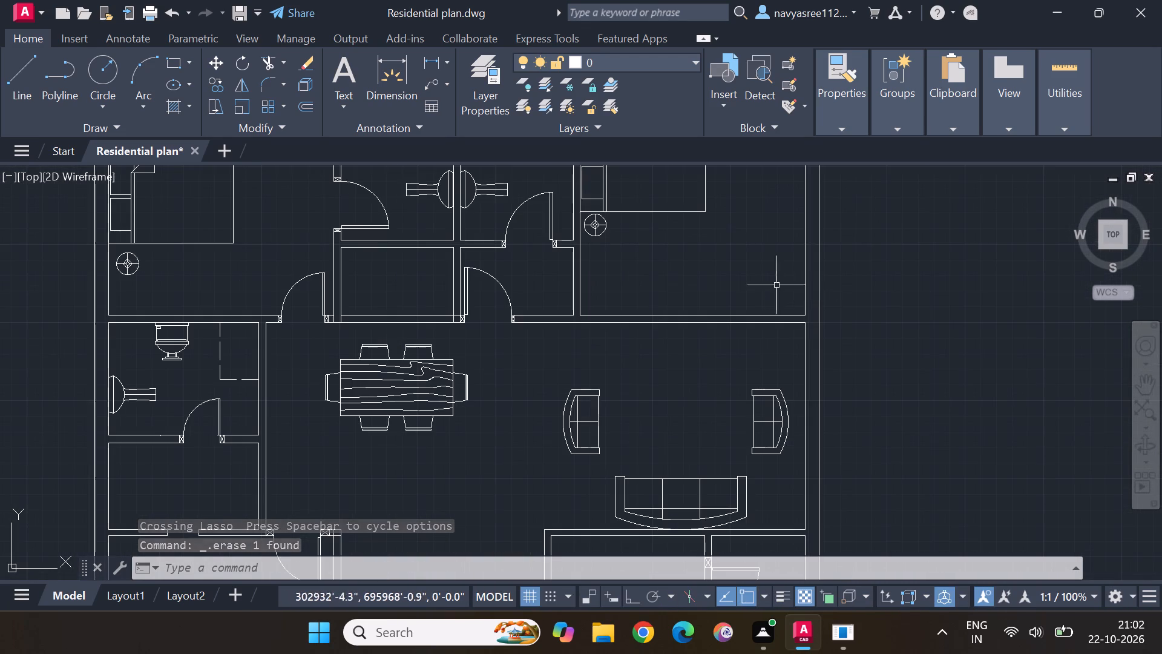
middle_drag(747, 278, 1056, 355)
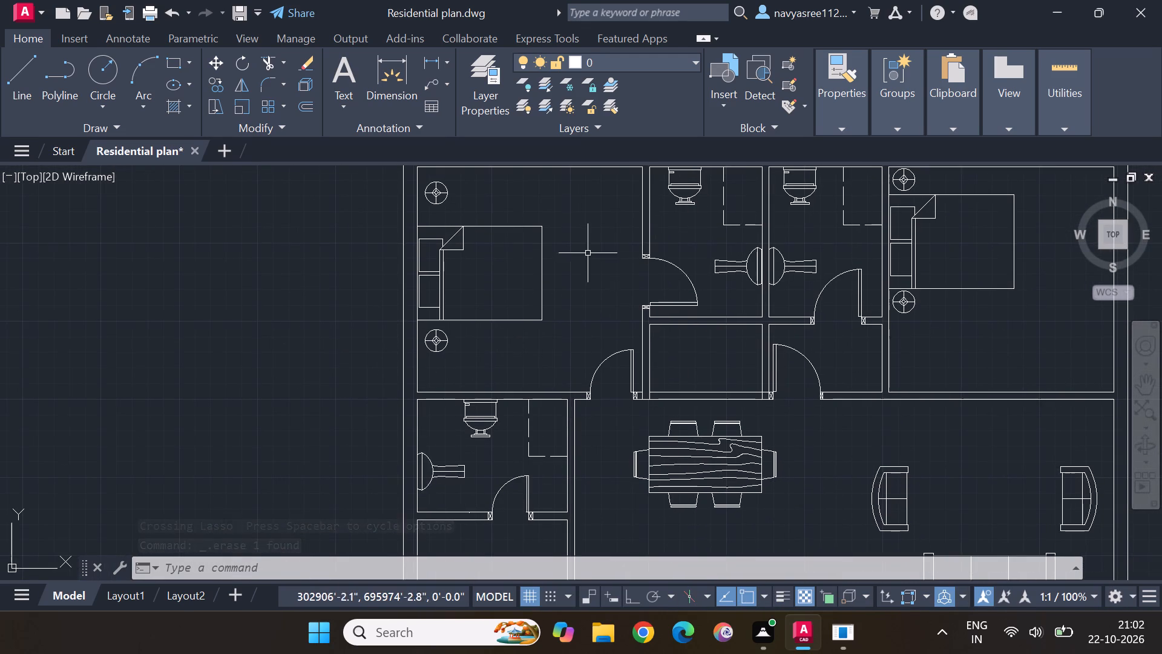
middle_drag(591, 257, 654, 323)
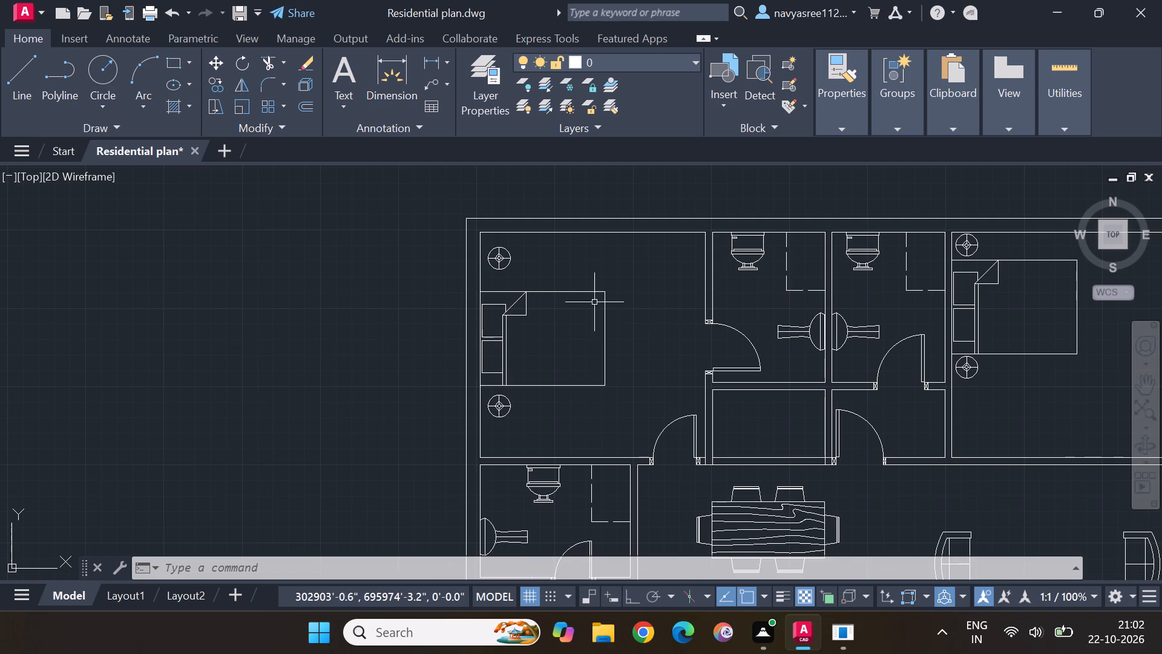
click(189, 104)
click(214, 136)
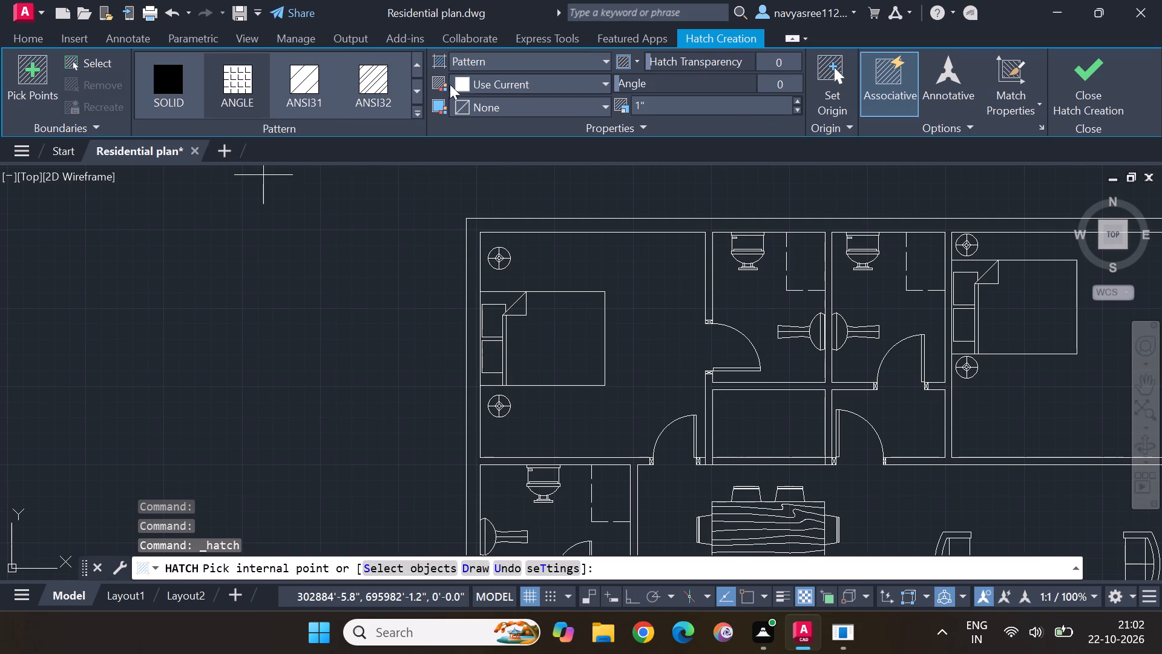
triple_click(415, 90)
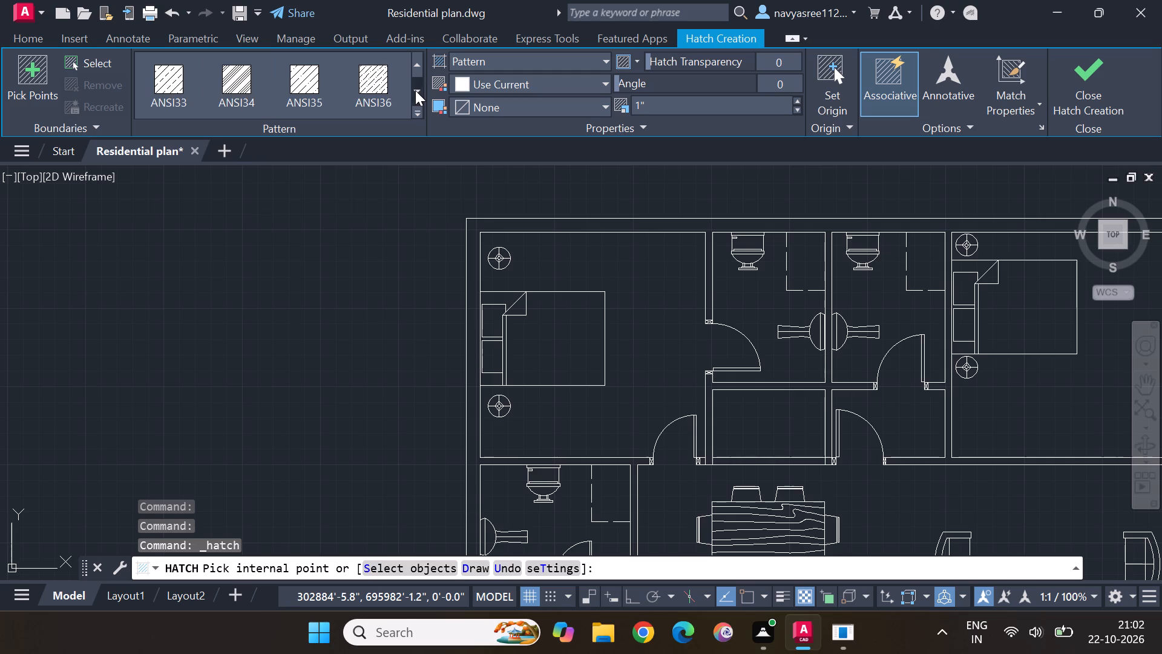
click(415, 90)
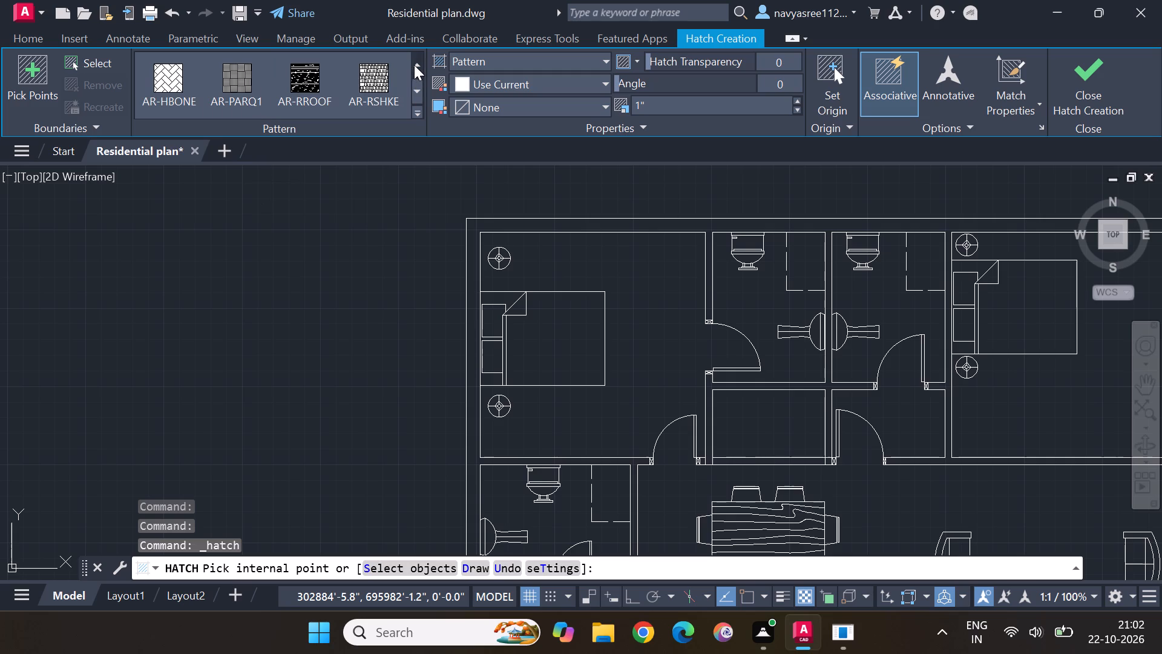
click(414, 64)
click(414, 64)
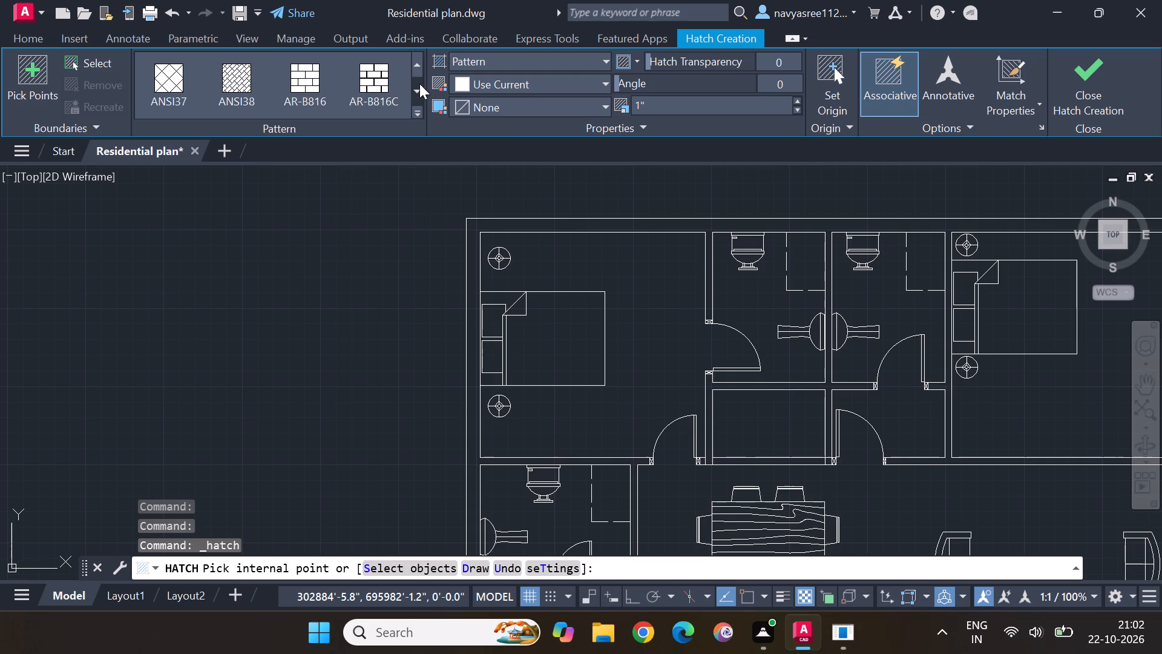
double_click(419, 88)
click(419, 88)
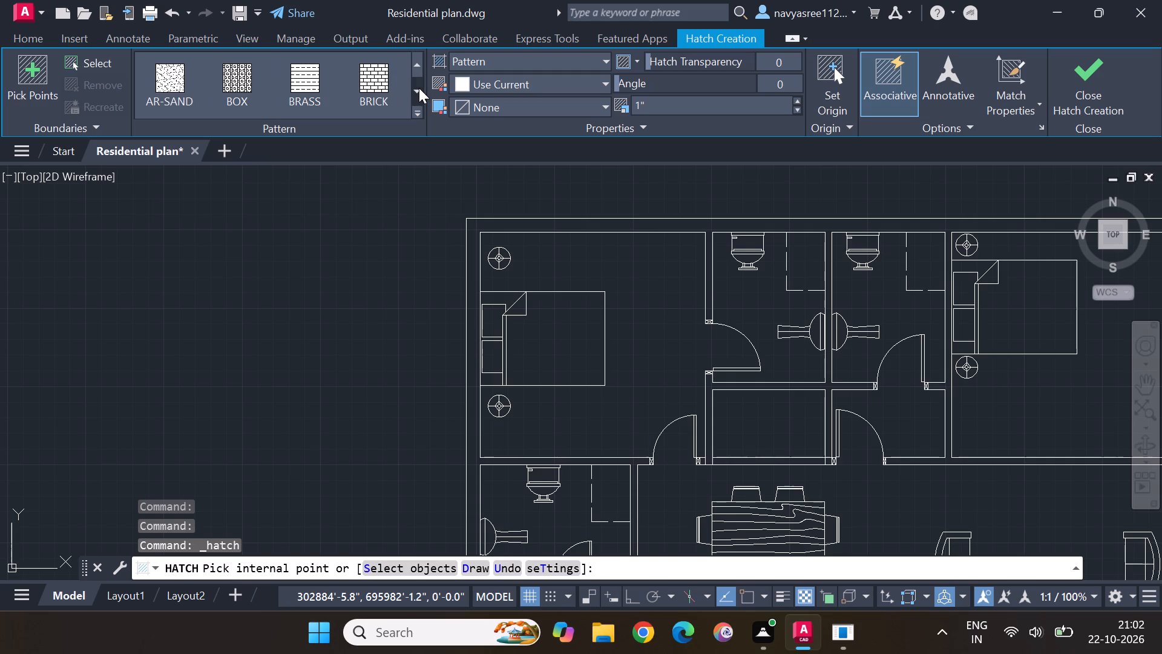
click(419, 88)
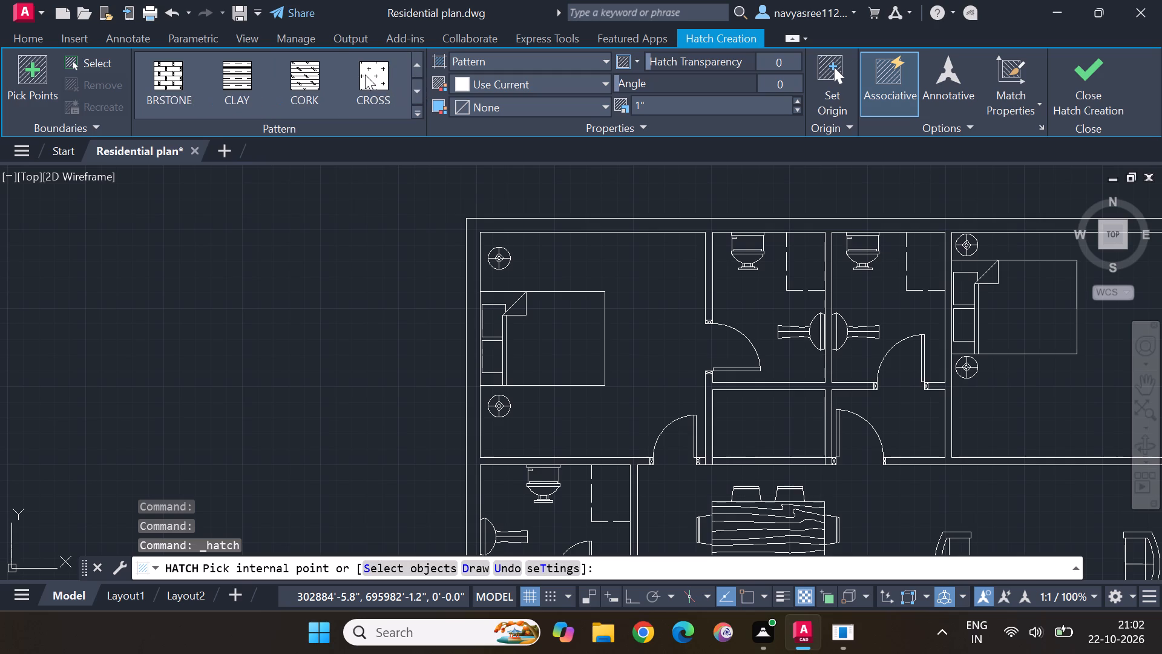
click(365, 74)
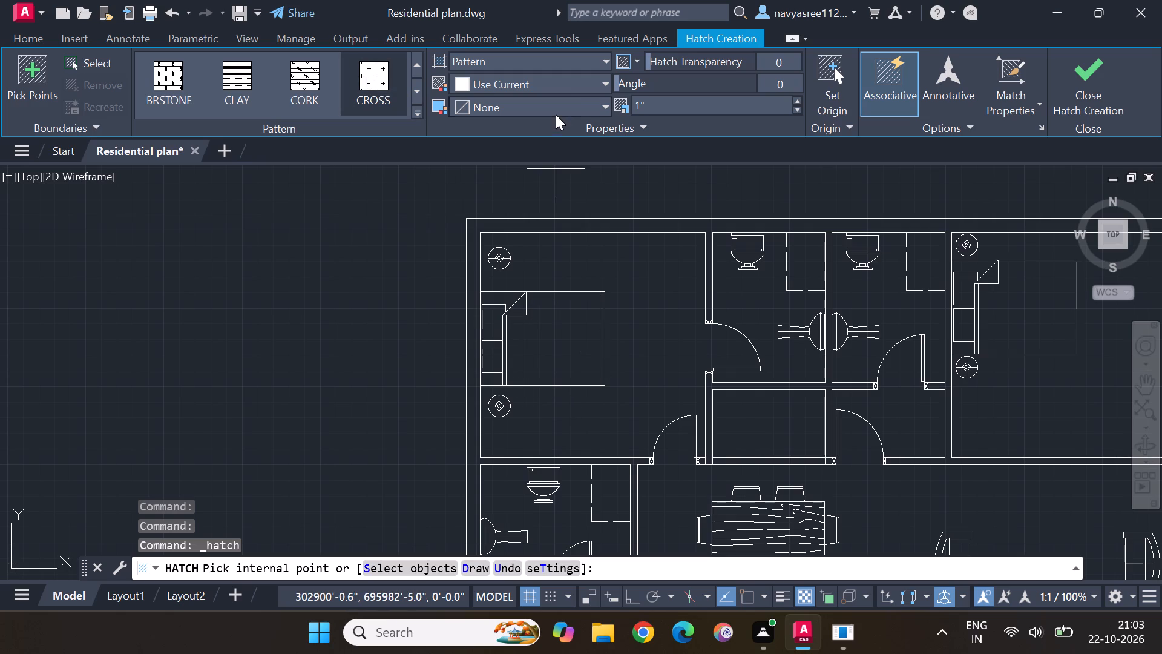
click(598, 80)
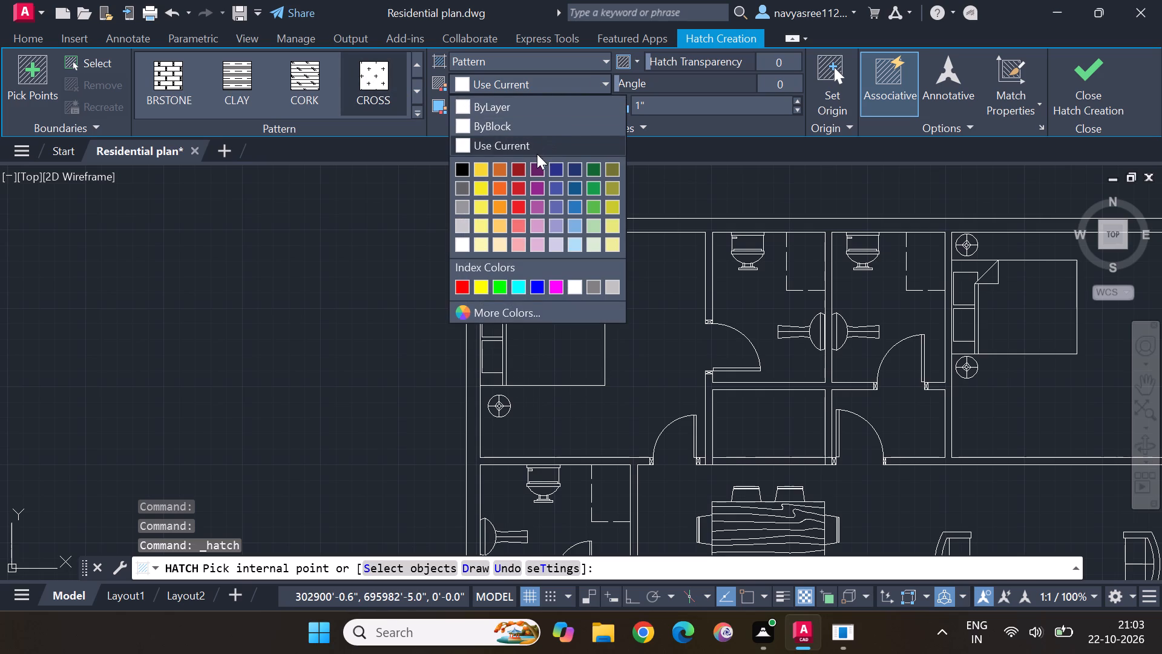
click(537, 223)
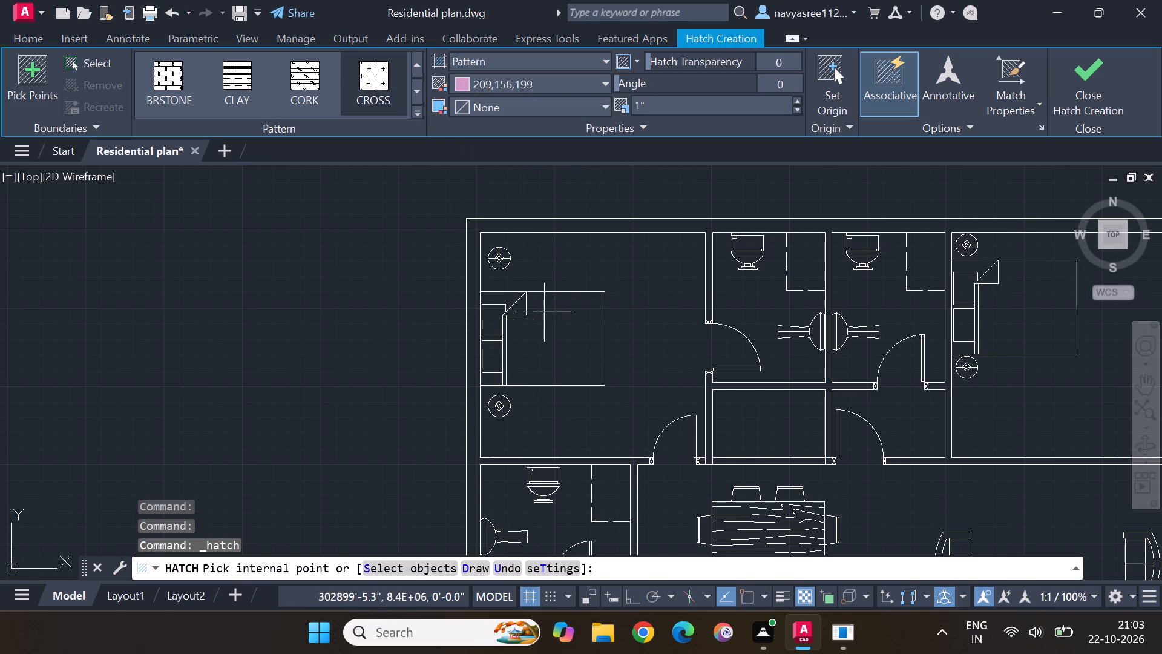
click(548, 333)
click(499, 314)
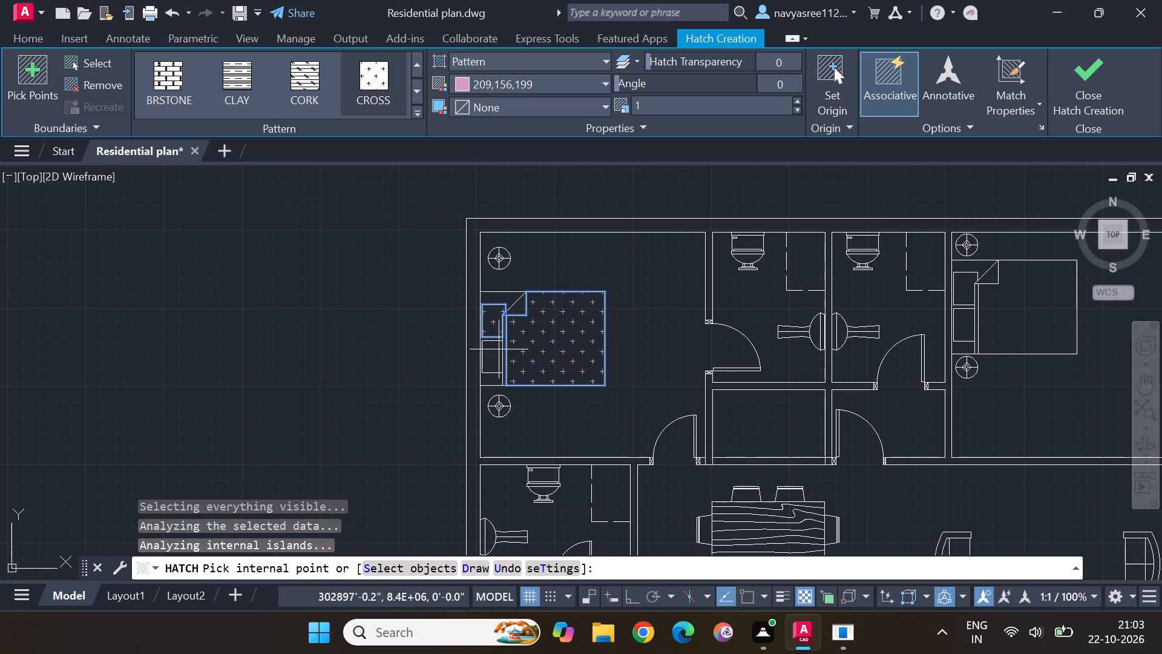
click(499, 355)
drag(506, 297, 513, 308)
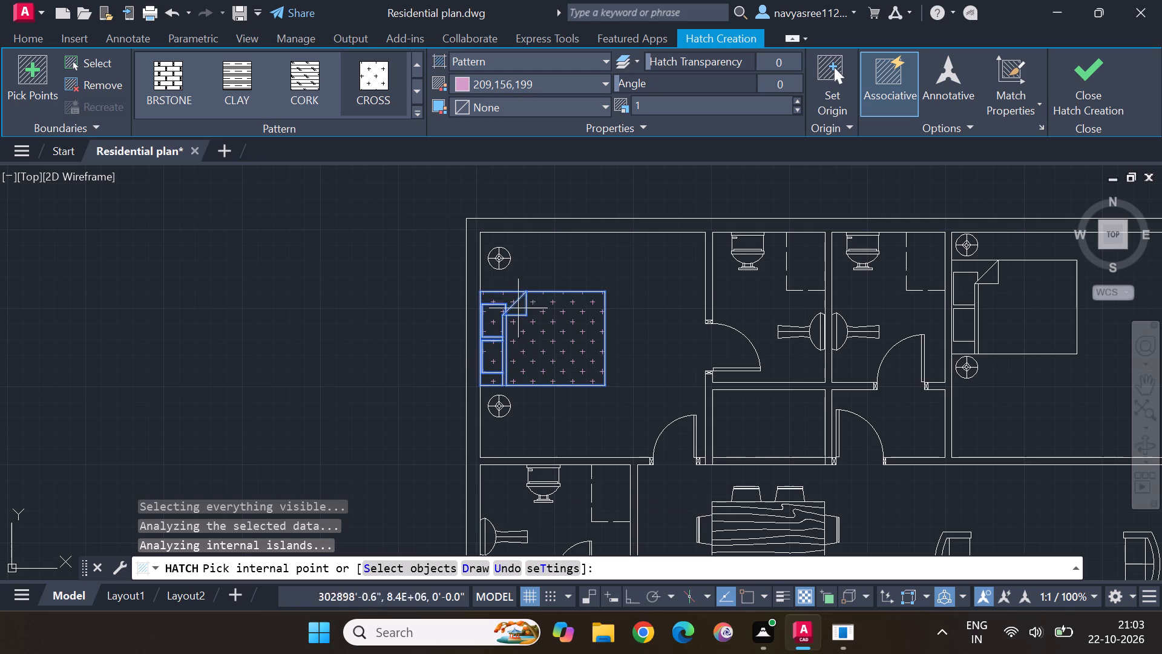
click(519, 311)
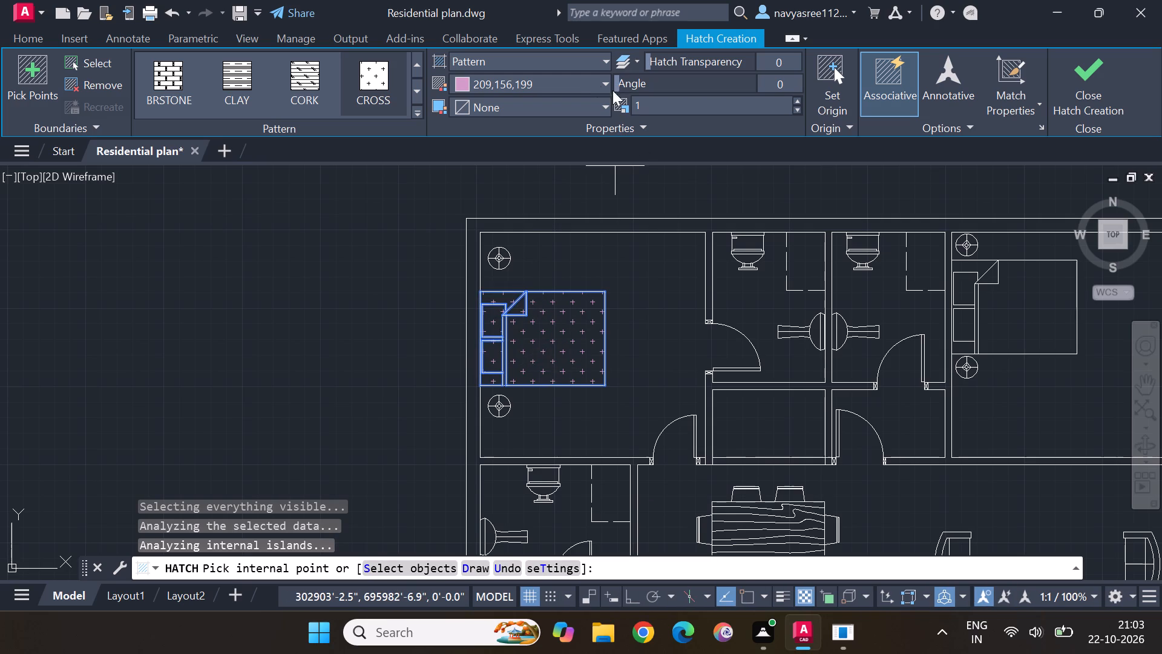
key(Escape)
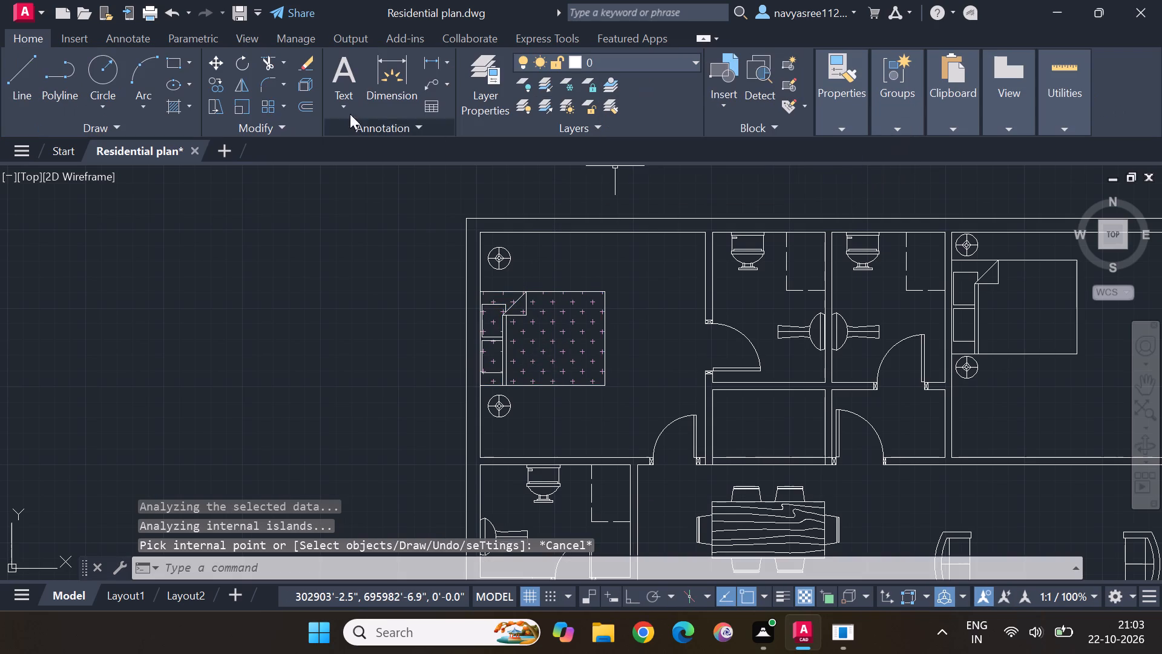
Hatch the northeast bedroom's bed, including its pillows and headboard area, with the CROSS pattern in light blue 122,175,223.
click(172, 102)
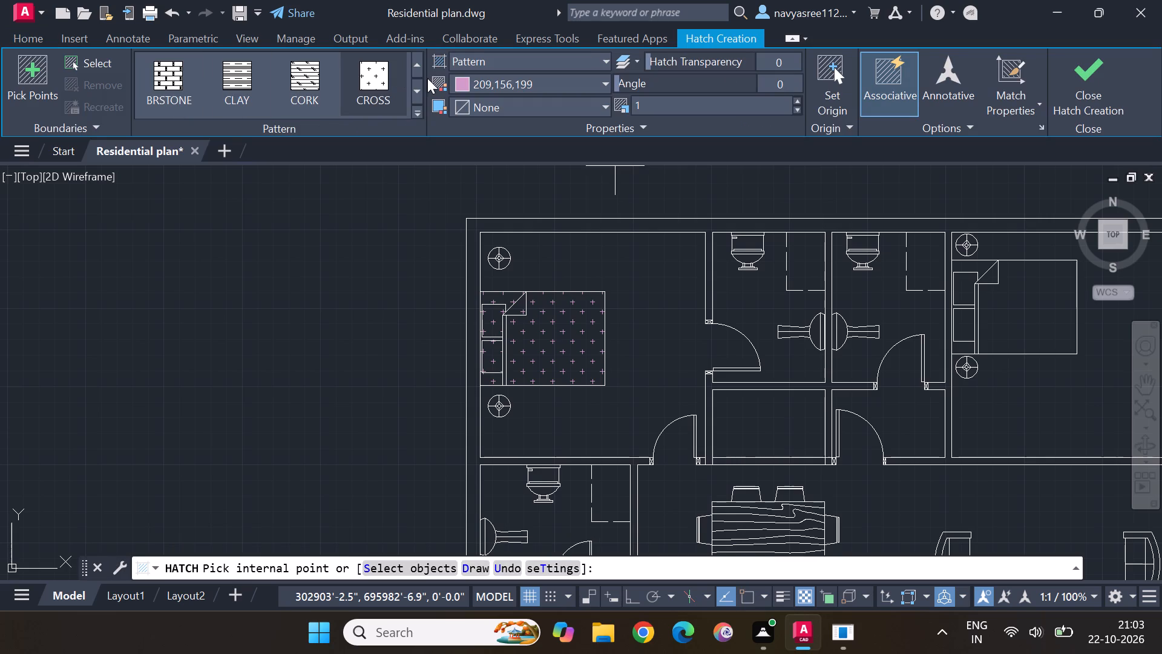
click(602, 83)
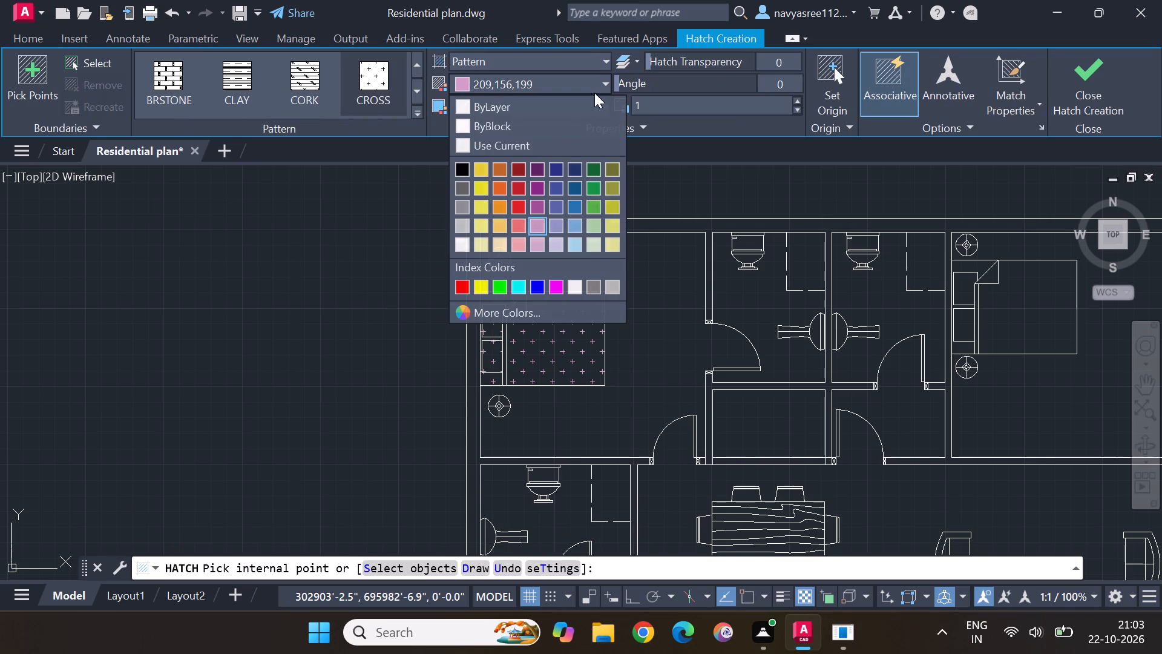
click(576, 225)
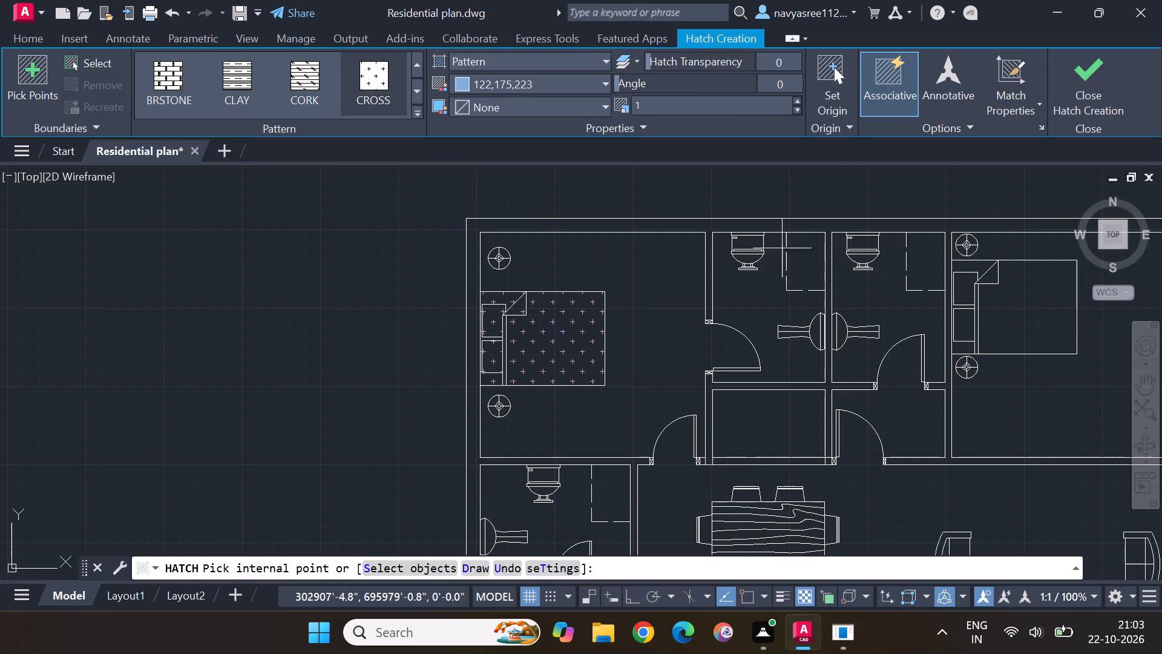
click(1041, 318)
click(991, 273)
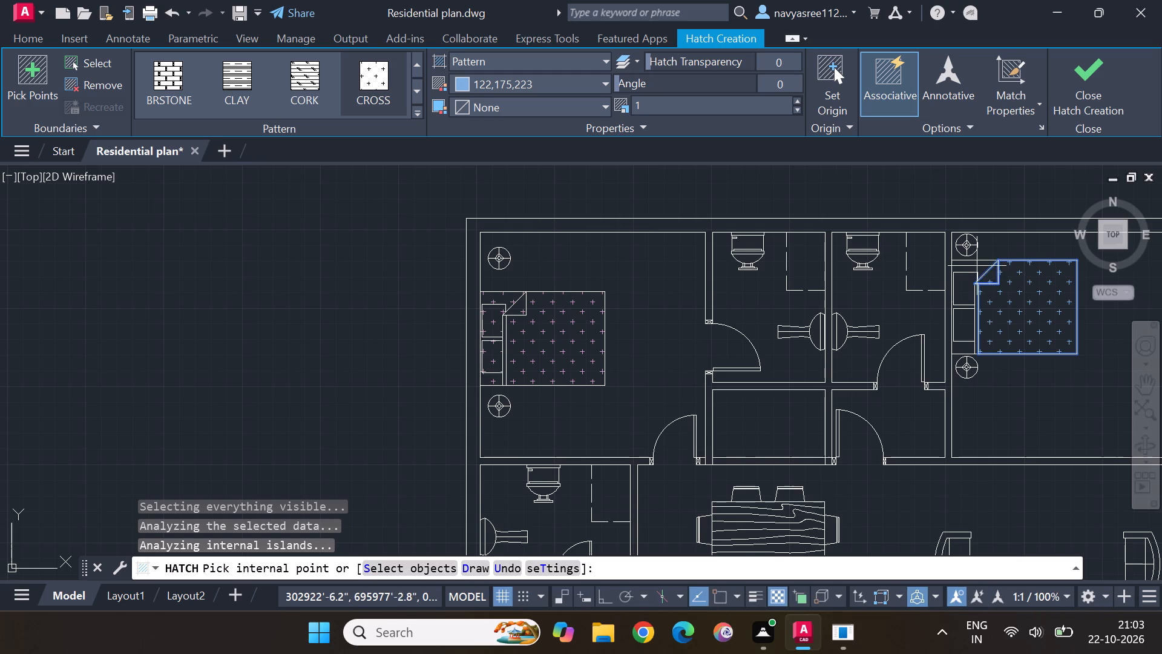
click(975, 265)
click(969, 280)
click(963, 321)
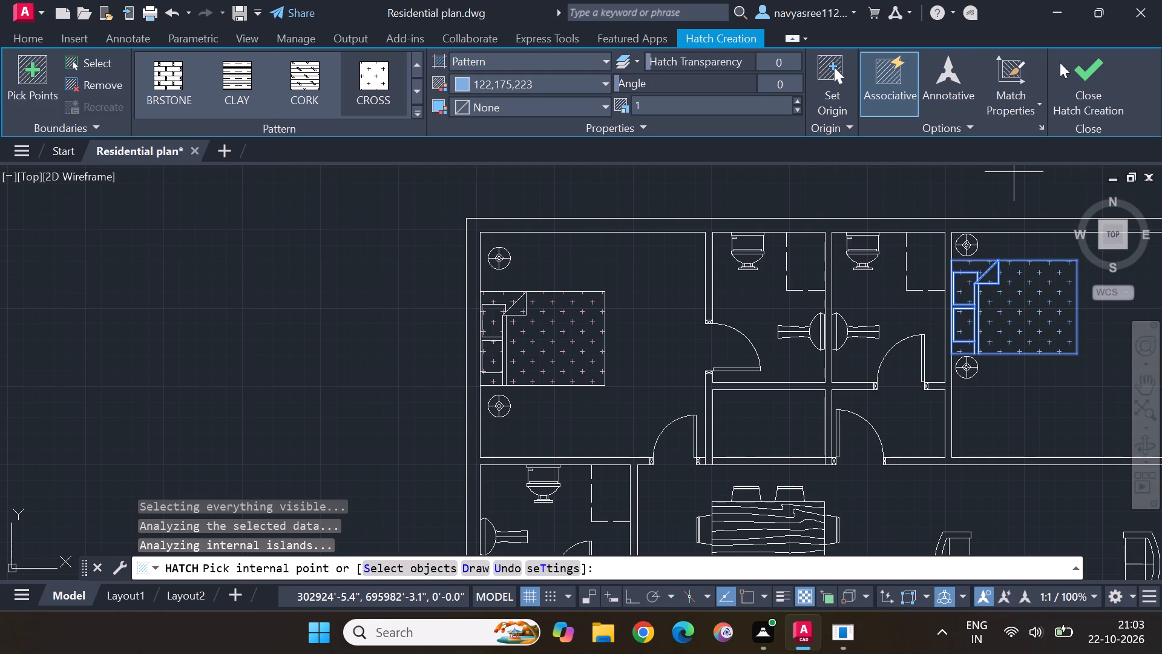
click(1083, 78)
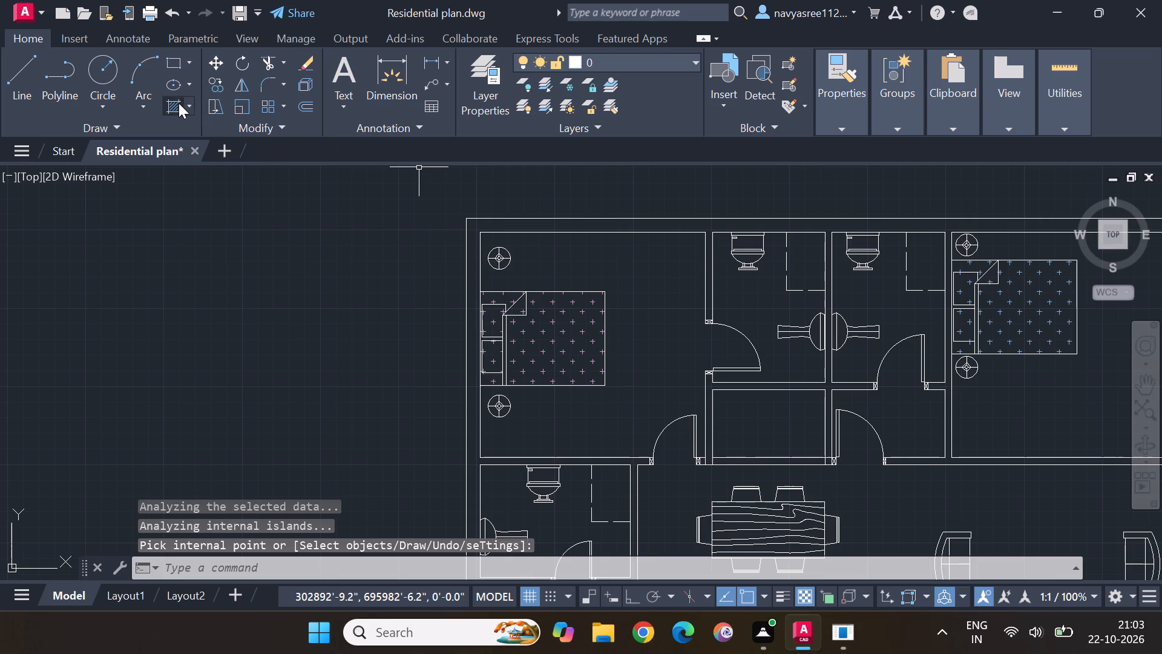
Hatch the southwest bedroom's bed, including its pillows and folded corner, with the CROSS pattern in dark blue 69,84,165.
key(space)
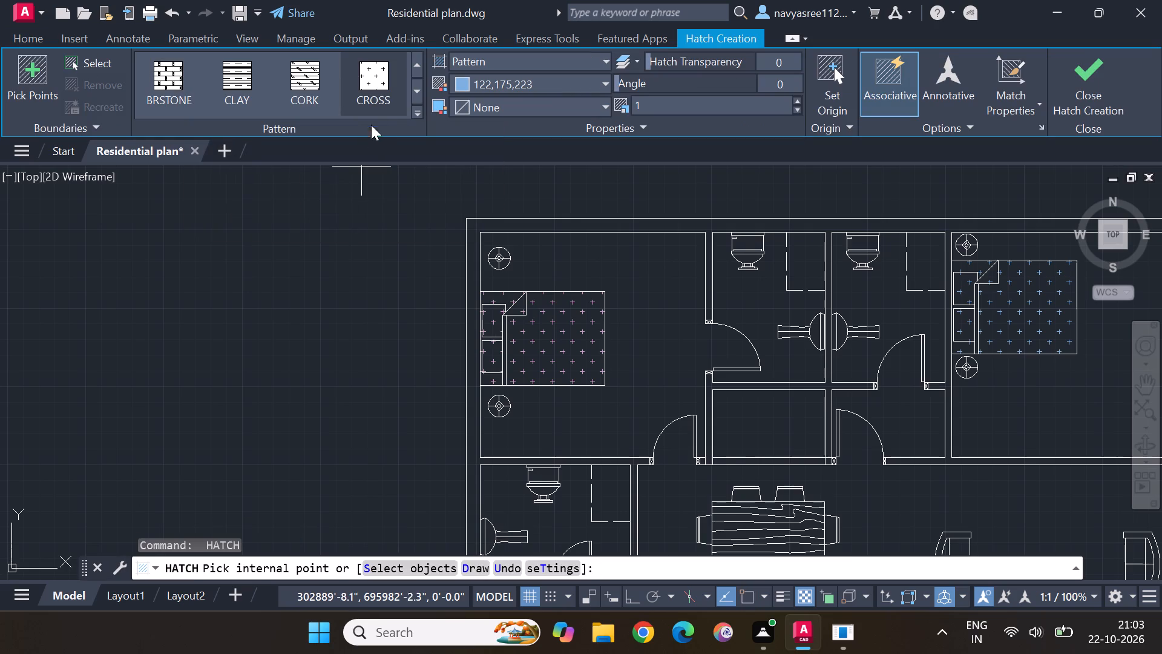
click(600, 85)
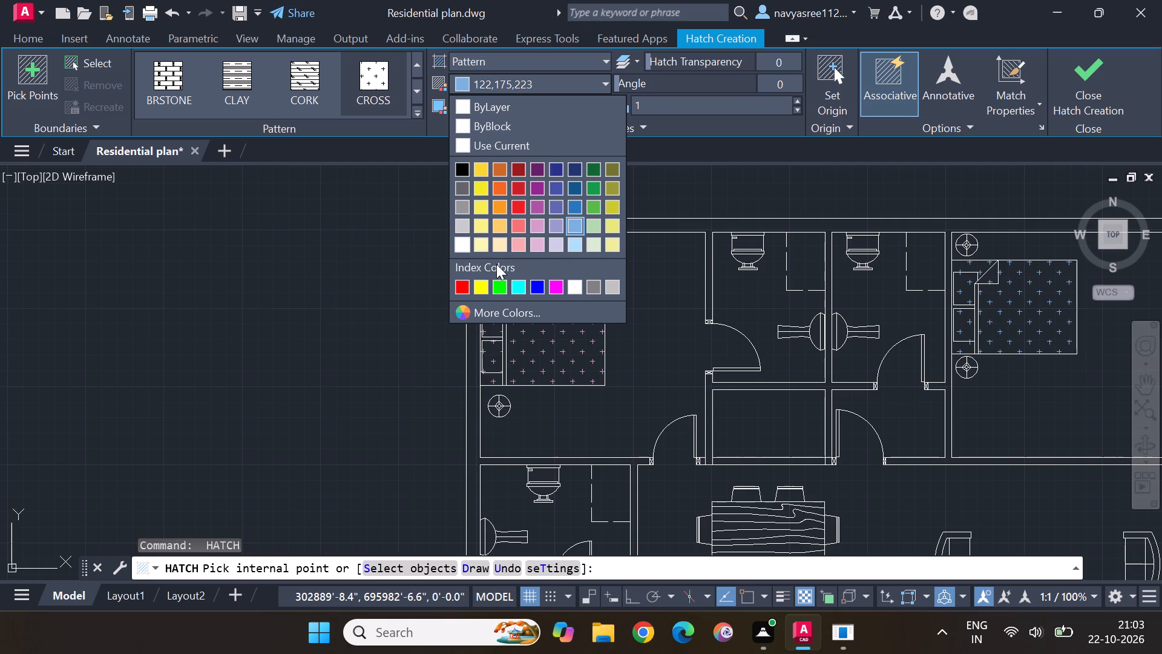
click(556, 191)
middle_drag(645, 346, 628, 174)
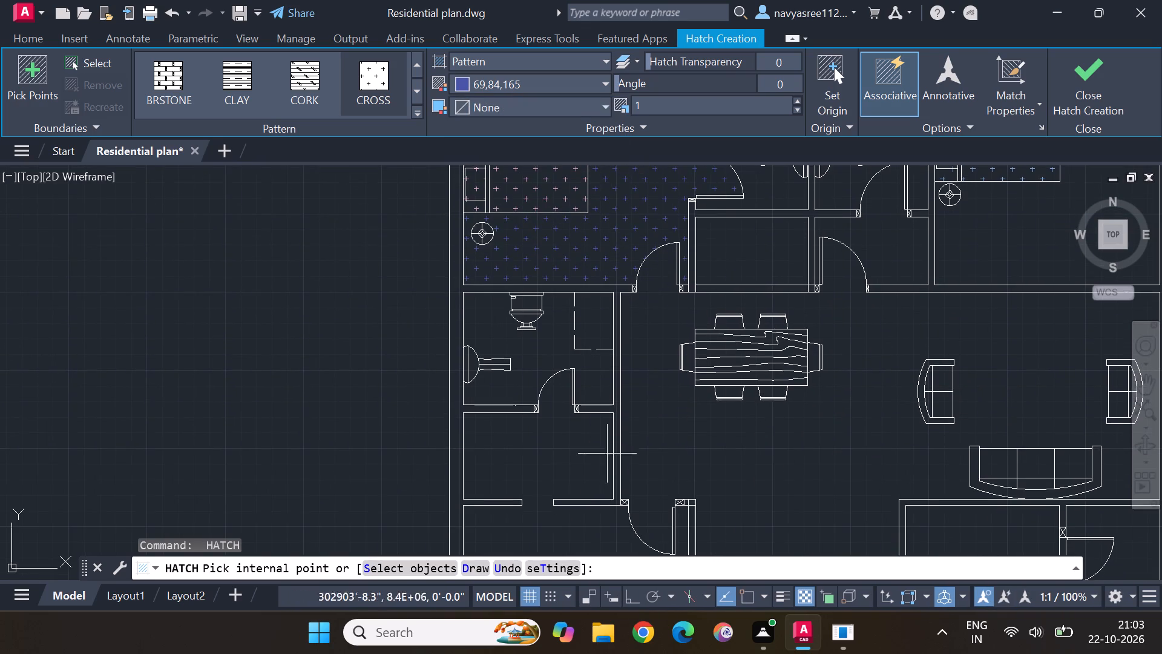
scroll(605, 467, down, 2)
middle_drag(586, 499, 637, 339)
scroll(633, 377, up, 1)
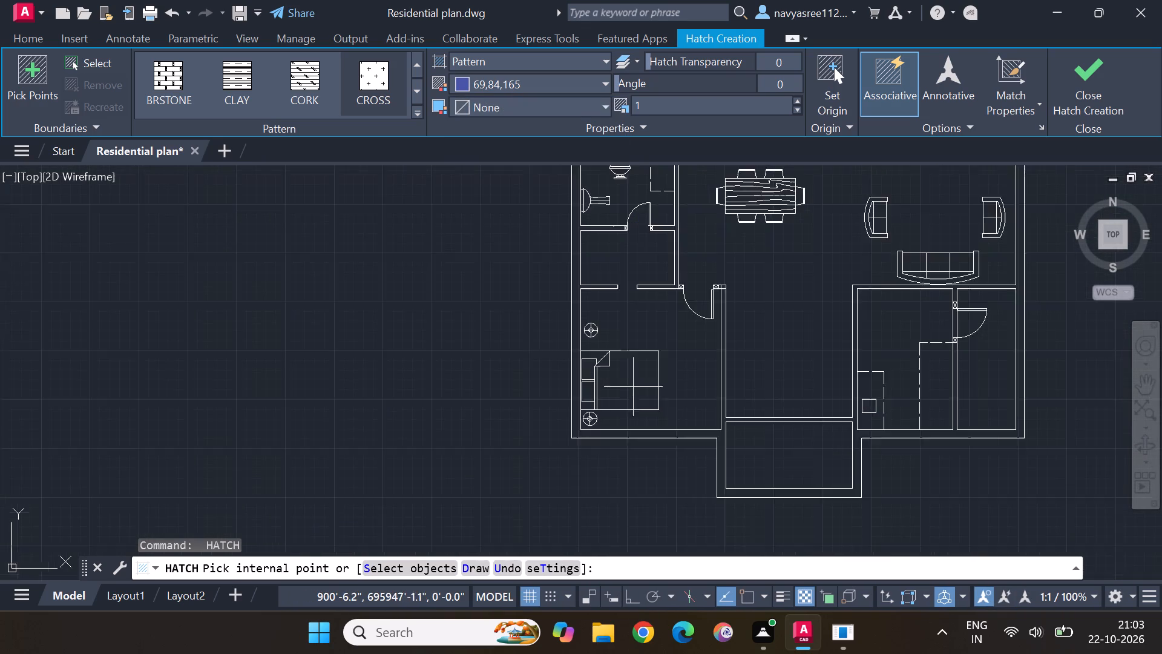
scroll(633, 388, up, 1)
click(633, 389)
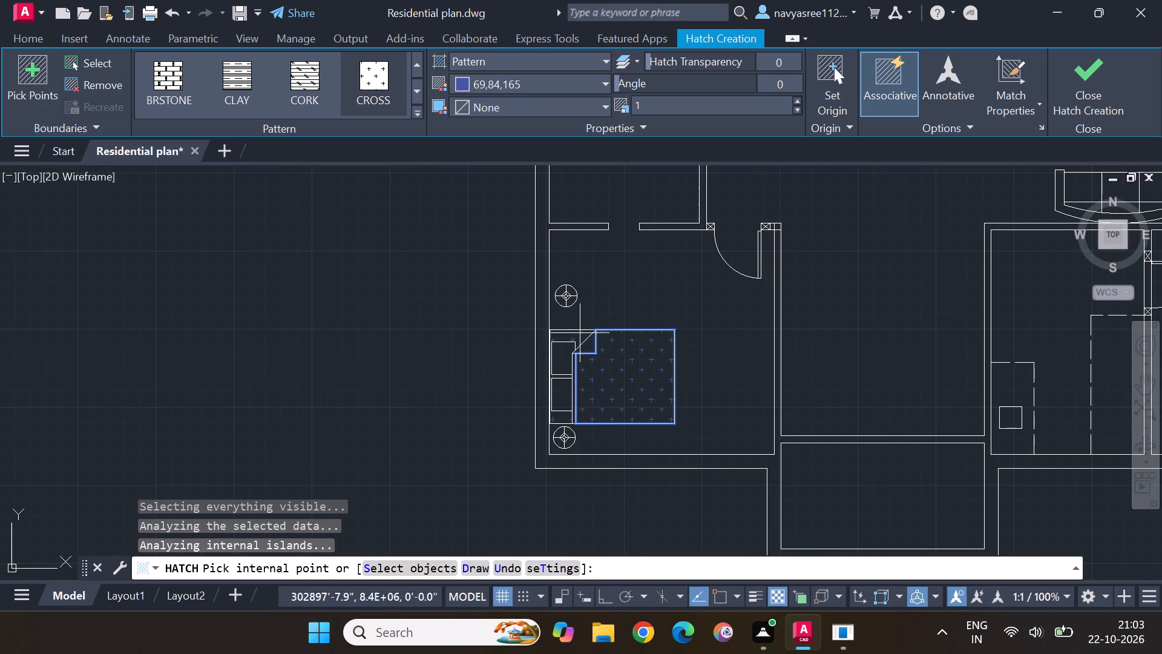
click(579, 335)
click(579, 345)
click(584, 345)
click(566, 349)
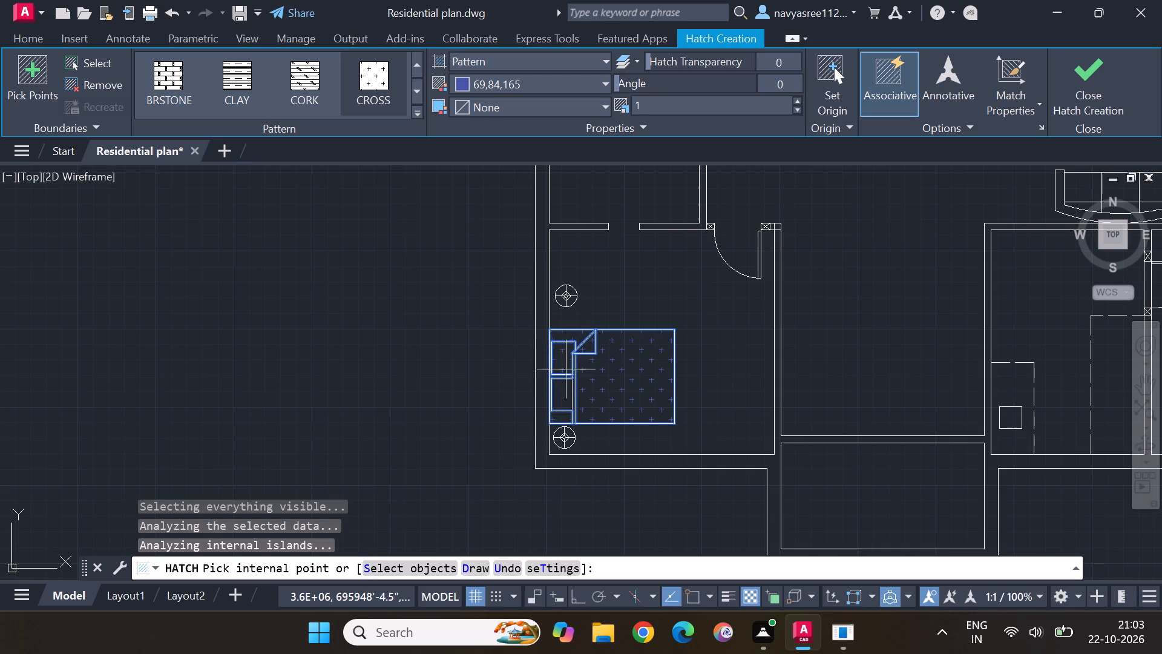
click(566, 397)
click(566, 413)
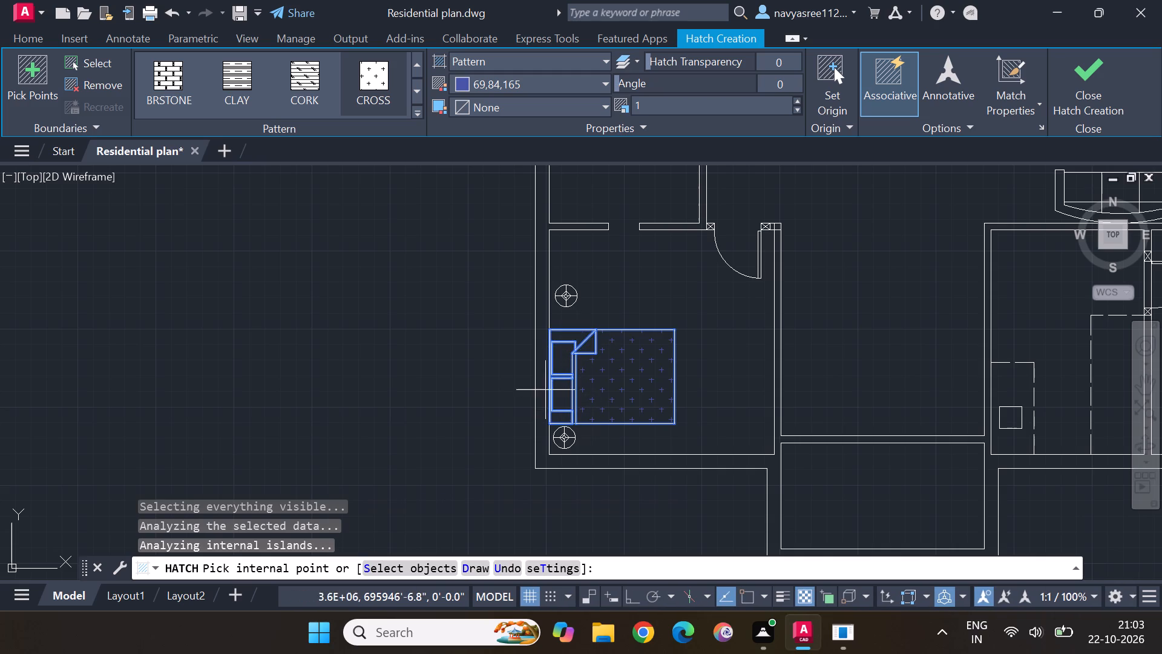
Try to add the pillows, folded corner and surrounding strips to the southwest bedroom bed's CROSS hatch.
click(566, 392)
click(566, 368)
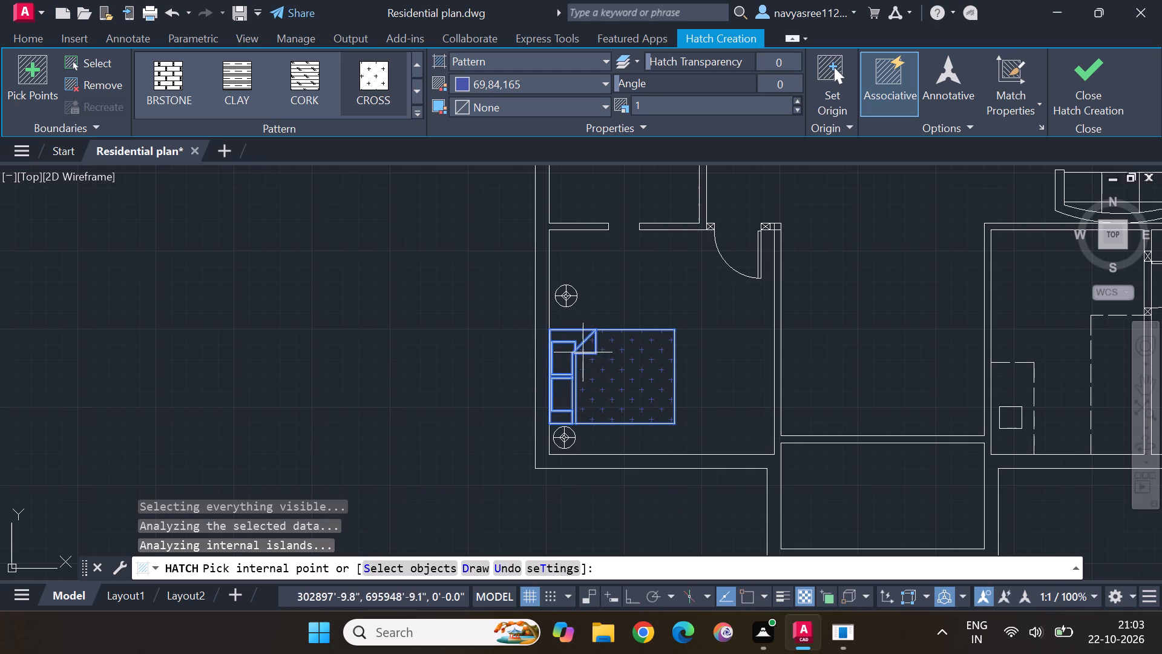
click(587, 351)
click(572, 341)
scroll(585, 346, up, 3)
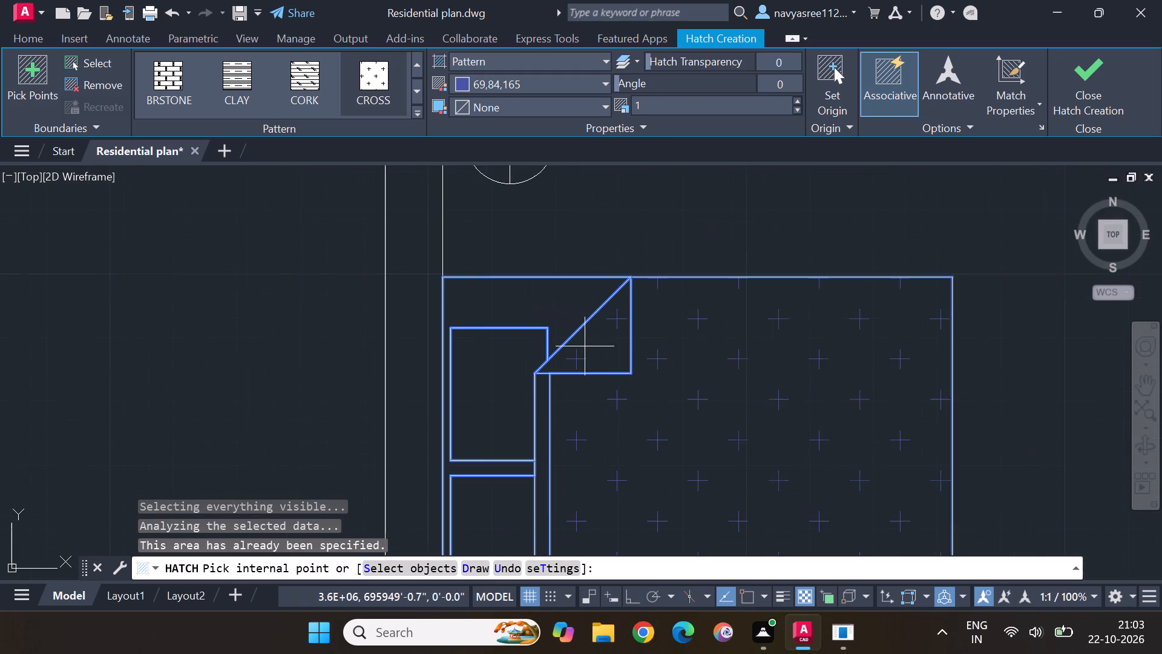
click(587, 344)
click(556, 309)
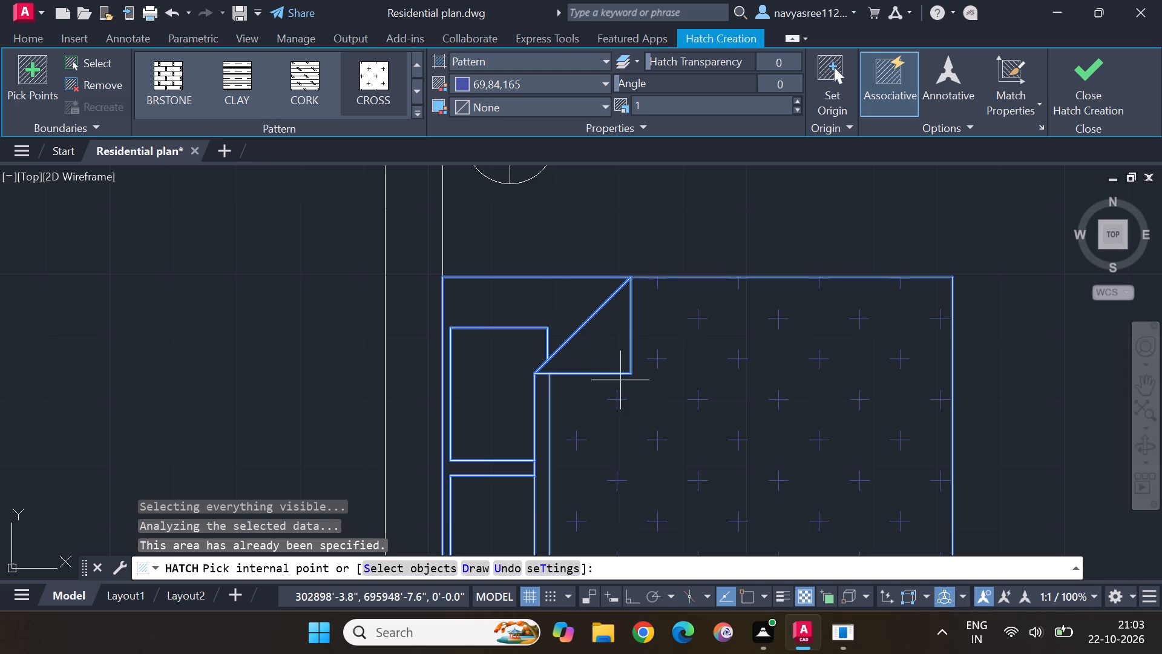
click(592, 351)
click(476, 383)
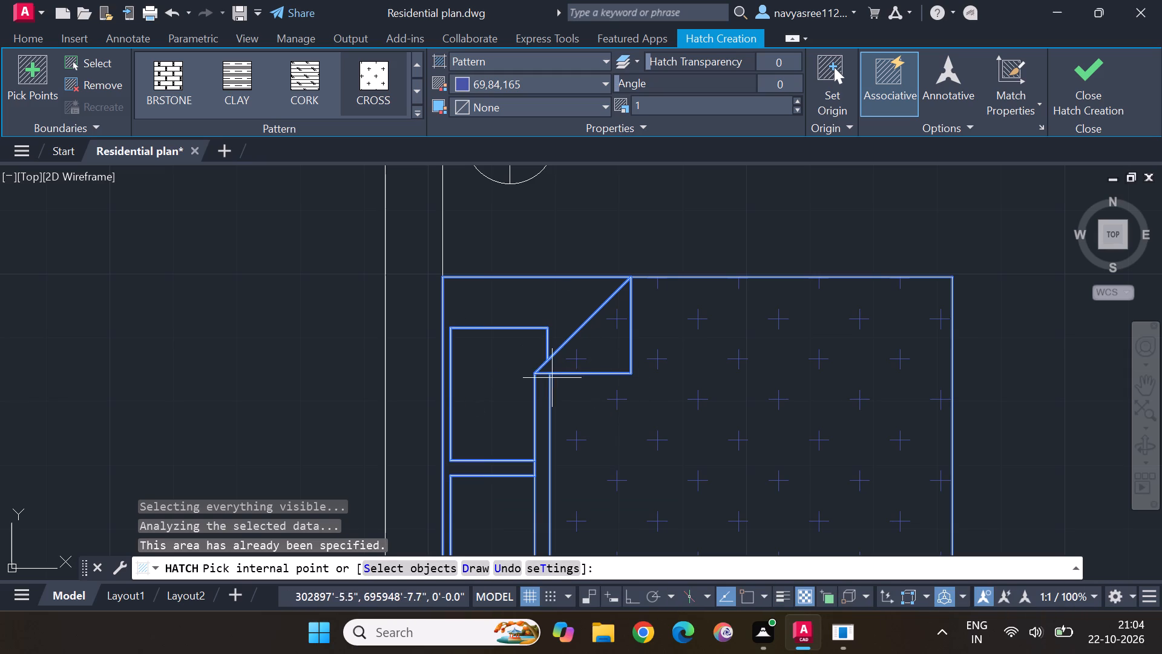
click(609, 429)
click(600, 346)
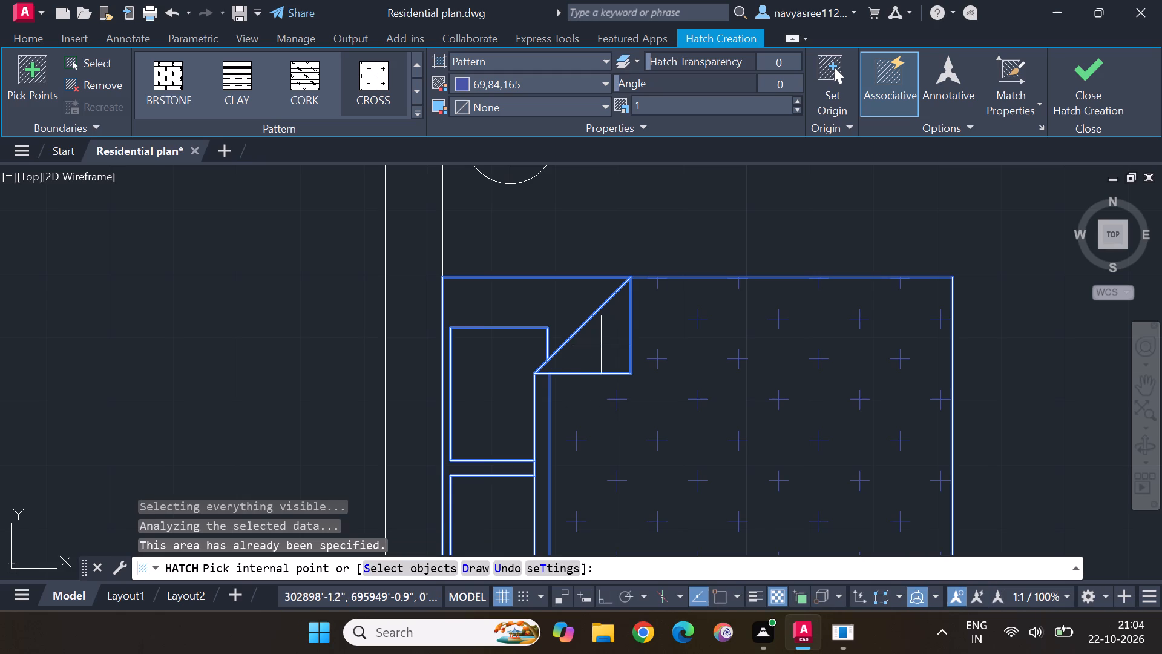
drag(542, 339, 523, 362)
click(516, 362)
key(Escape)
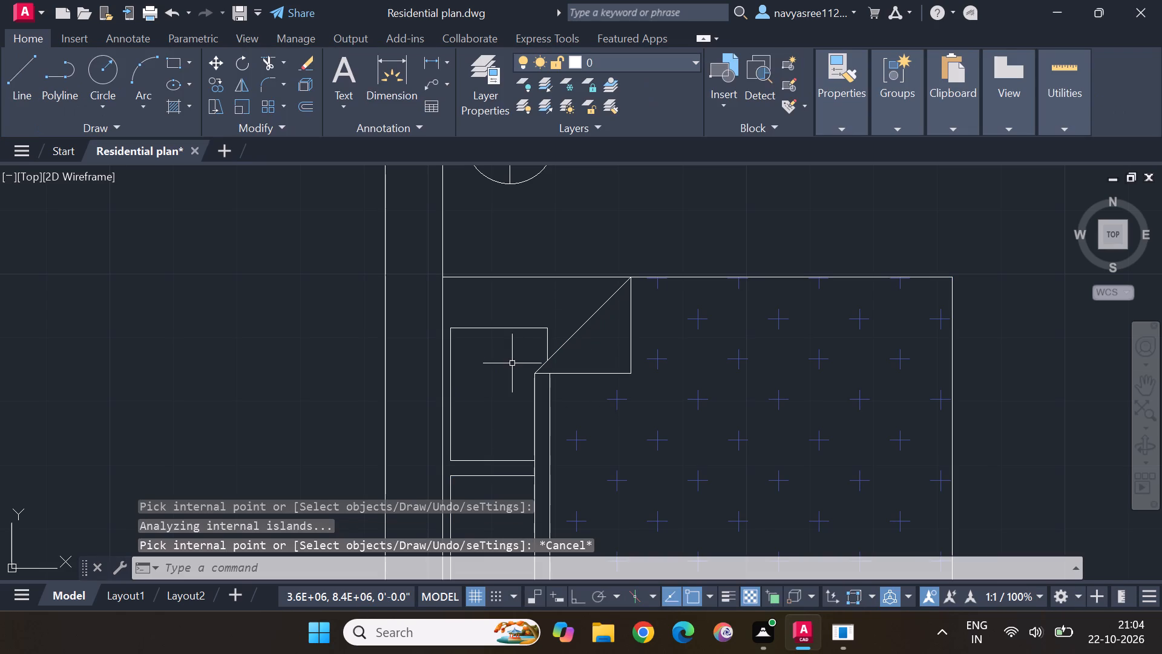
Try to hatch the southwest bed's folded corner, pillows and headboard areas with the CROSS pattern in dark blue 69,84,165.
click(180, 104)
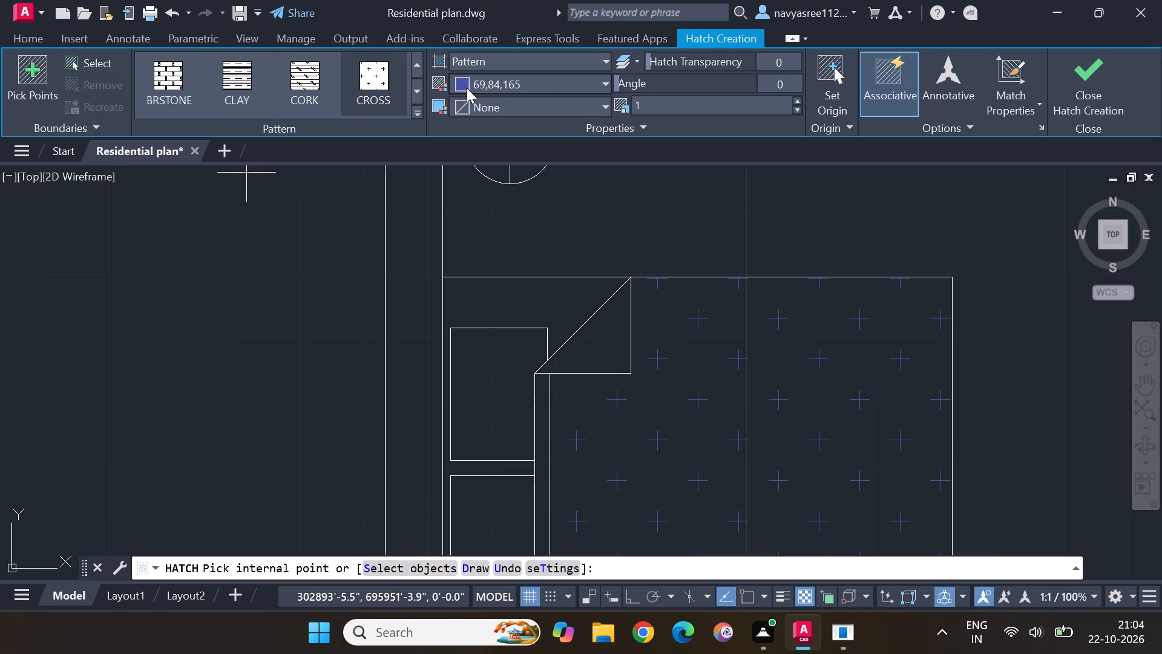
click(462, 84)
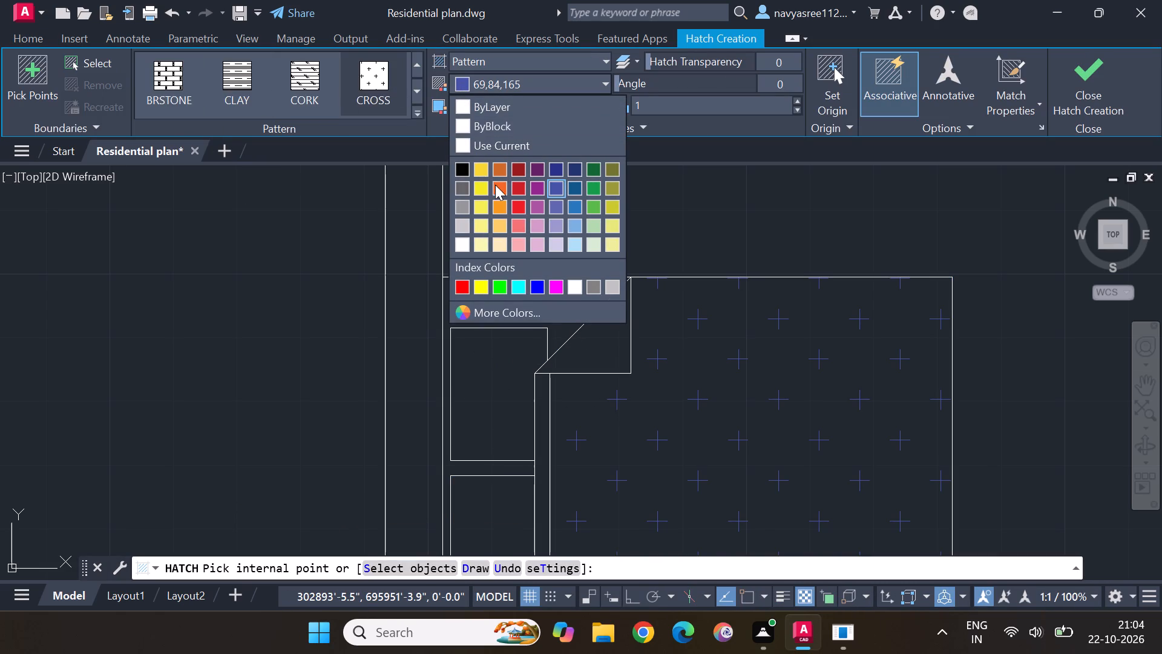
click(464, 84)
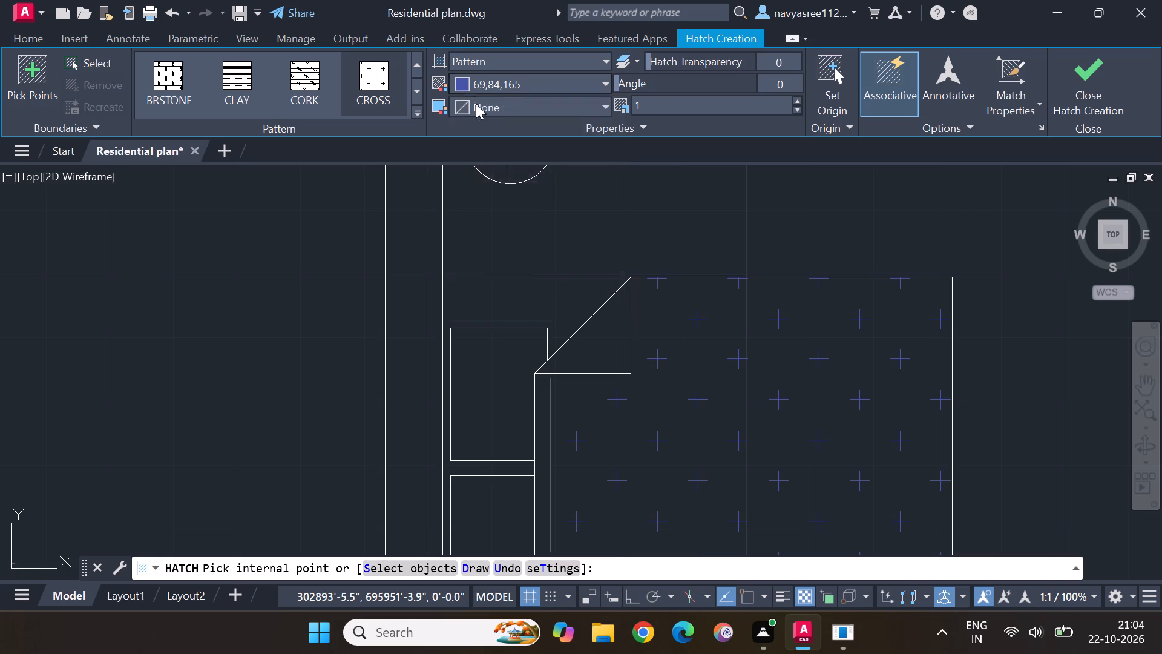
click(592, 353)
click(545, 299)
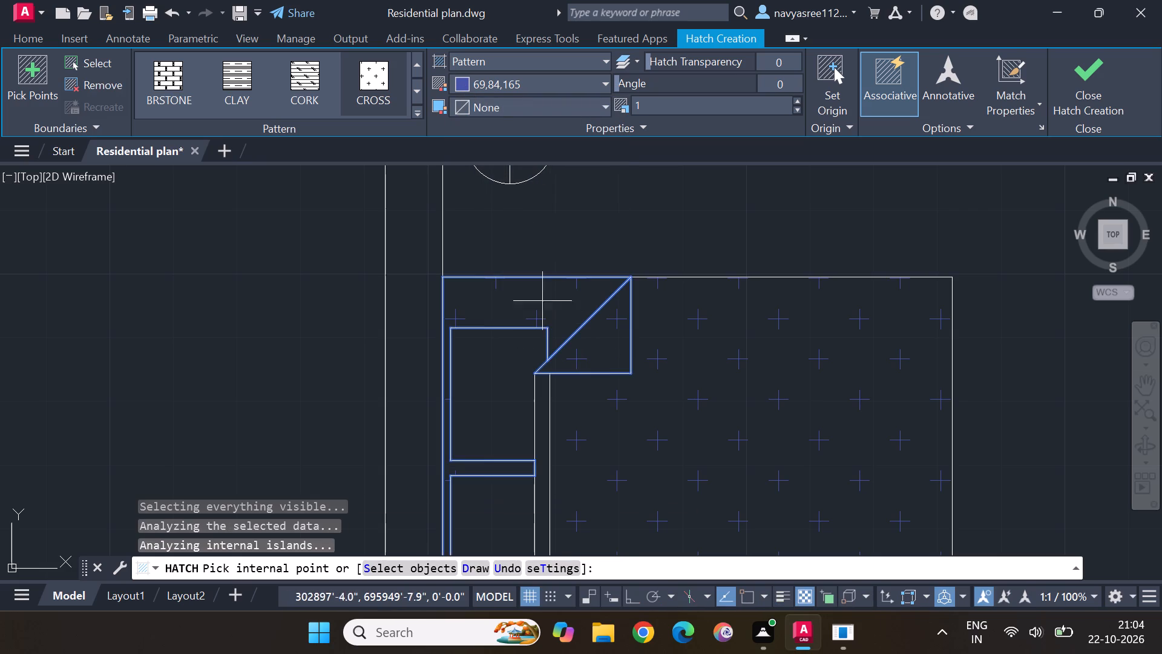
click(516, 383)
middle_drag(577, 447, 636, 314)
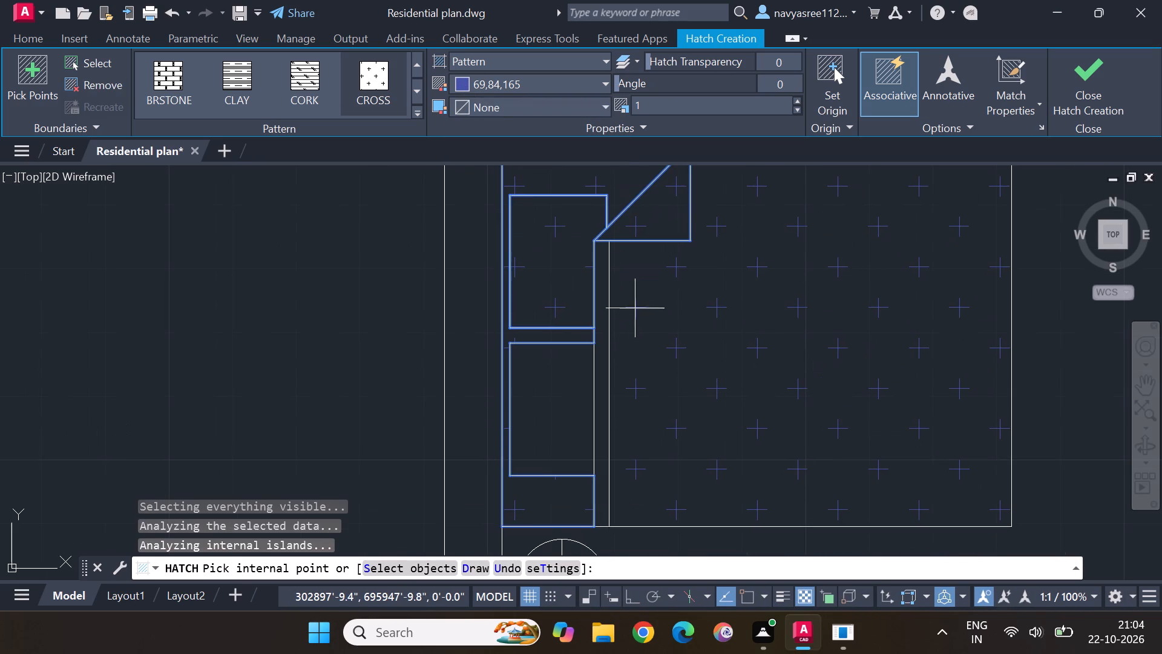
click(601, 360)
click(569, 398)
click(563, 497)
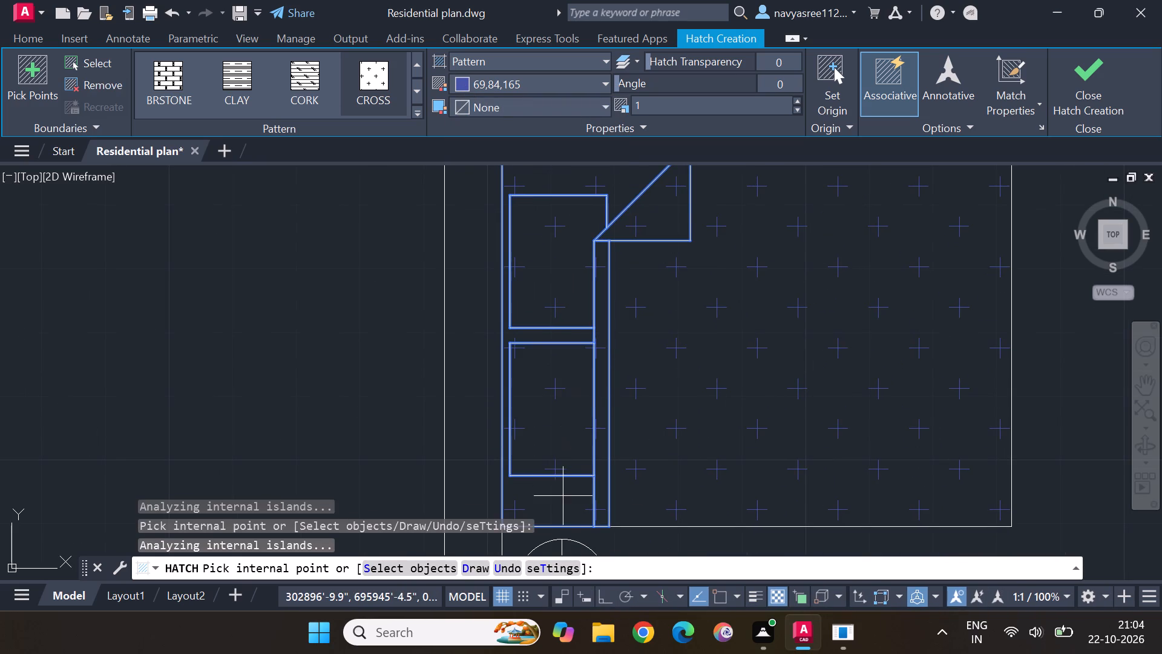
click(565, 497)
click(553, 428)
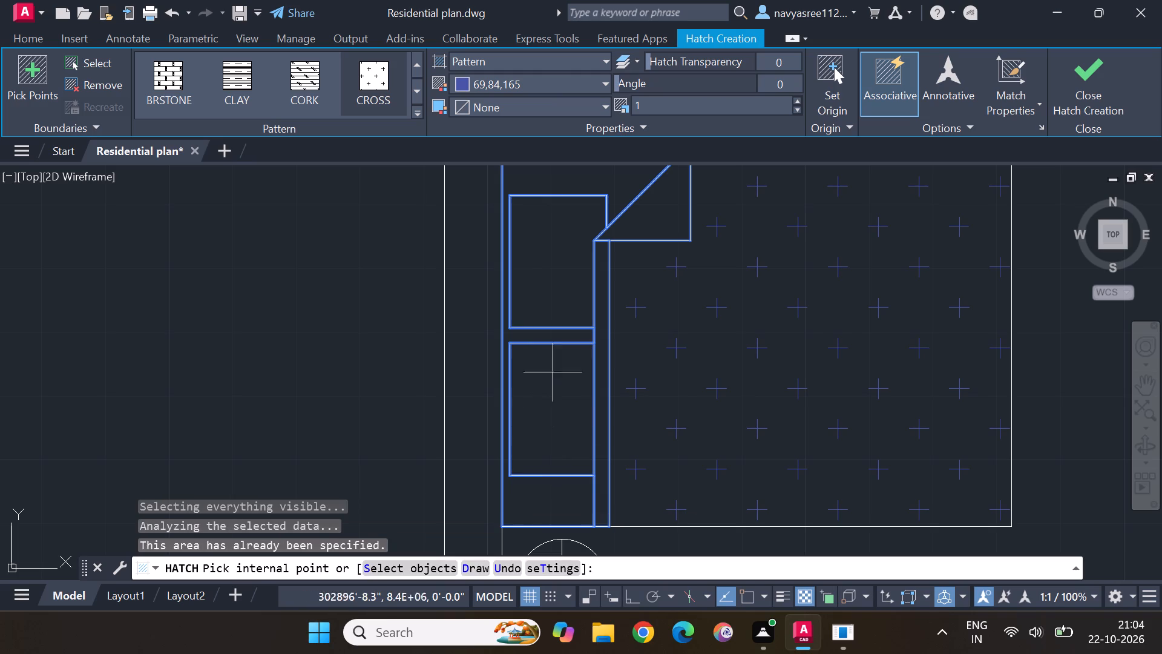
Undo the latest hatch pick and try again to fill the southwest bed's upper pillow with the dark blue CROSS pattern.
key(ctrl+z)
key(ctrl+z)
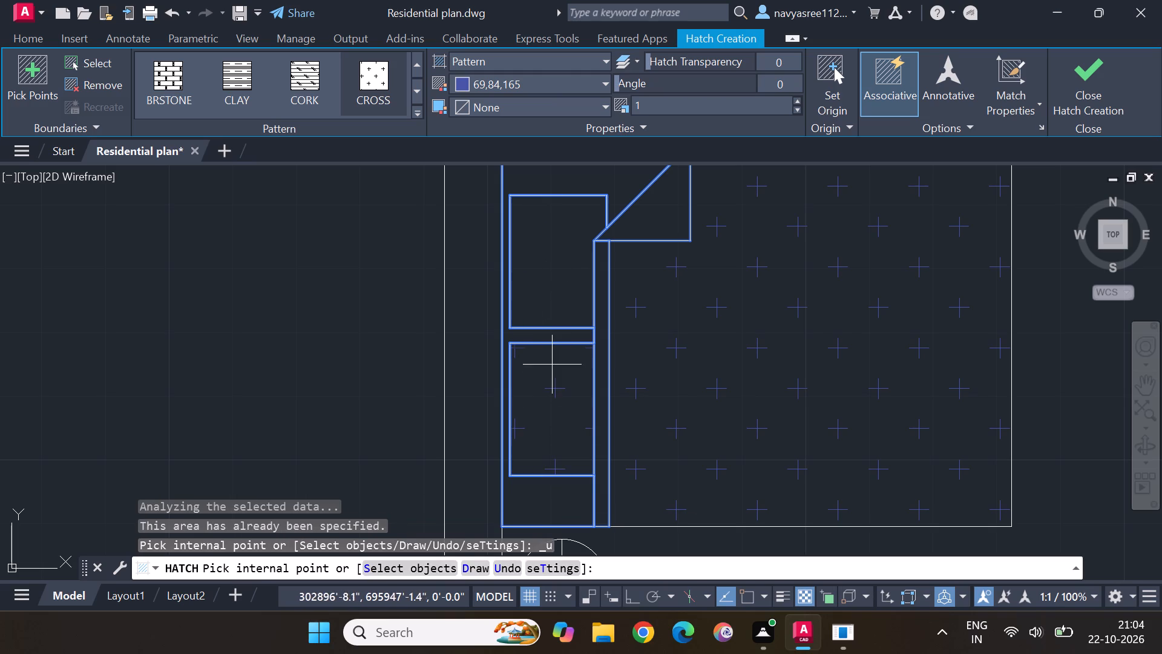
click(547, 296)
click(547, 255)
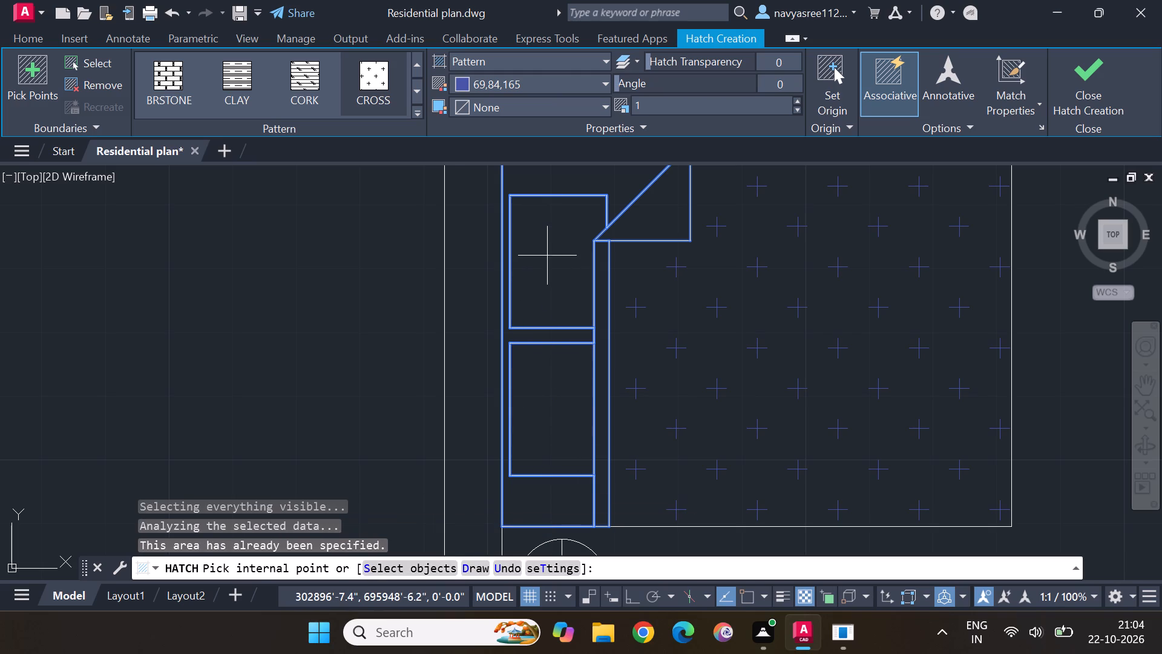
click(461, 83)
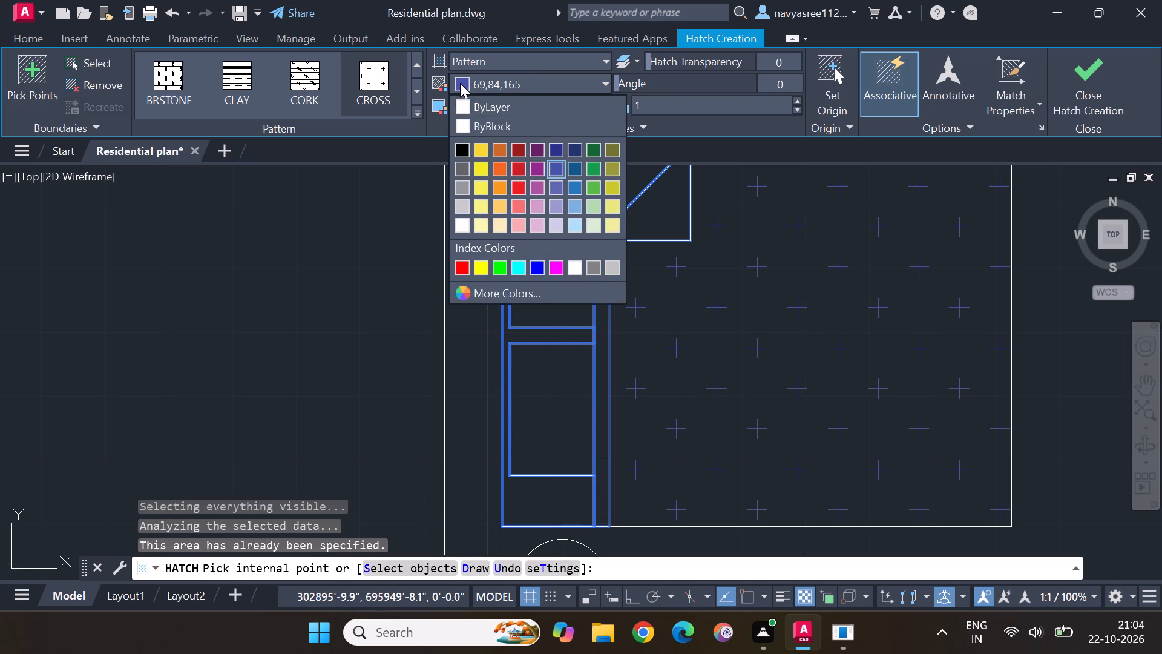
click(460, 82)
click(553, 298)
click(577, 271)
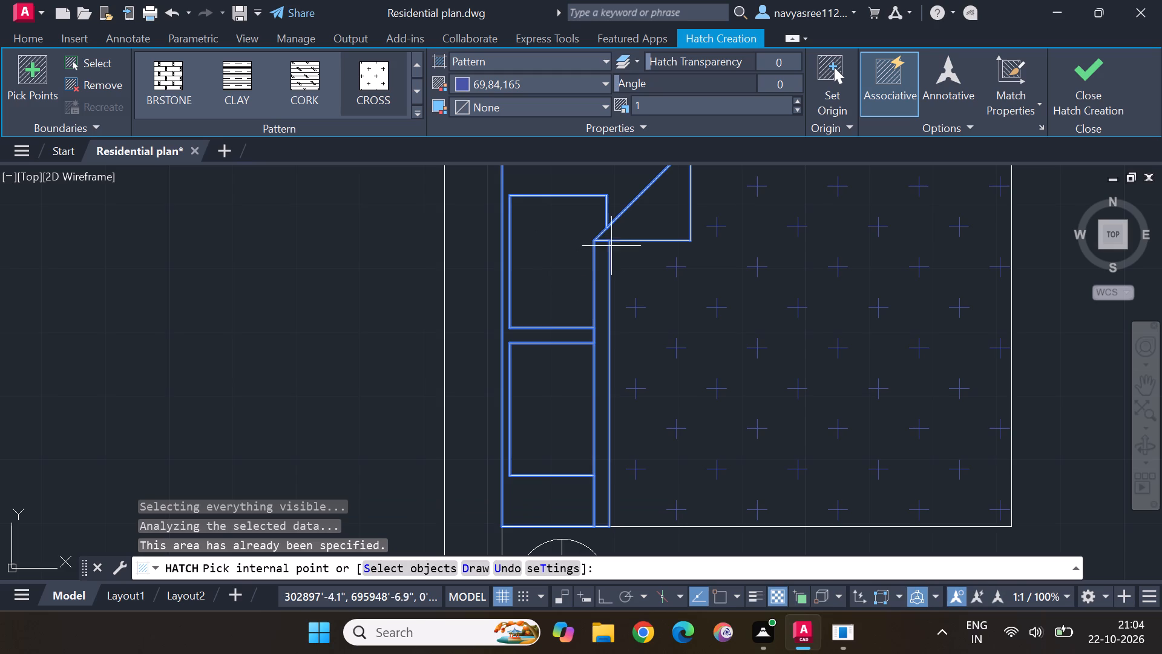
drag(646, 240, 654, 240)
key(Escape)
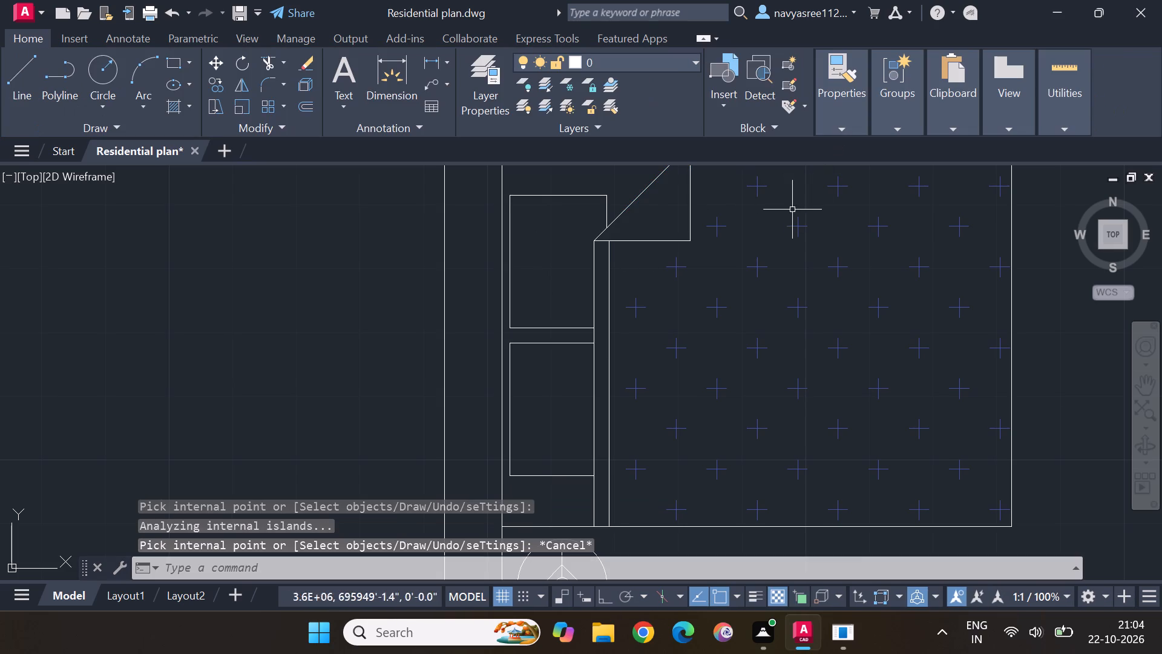
Hatch the southwest bed's folded corner, both pillows, narrow strip and headboard area with the CROSS pattern in dark blue 69,84,165.
click(171, 99)
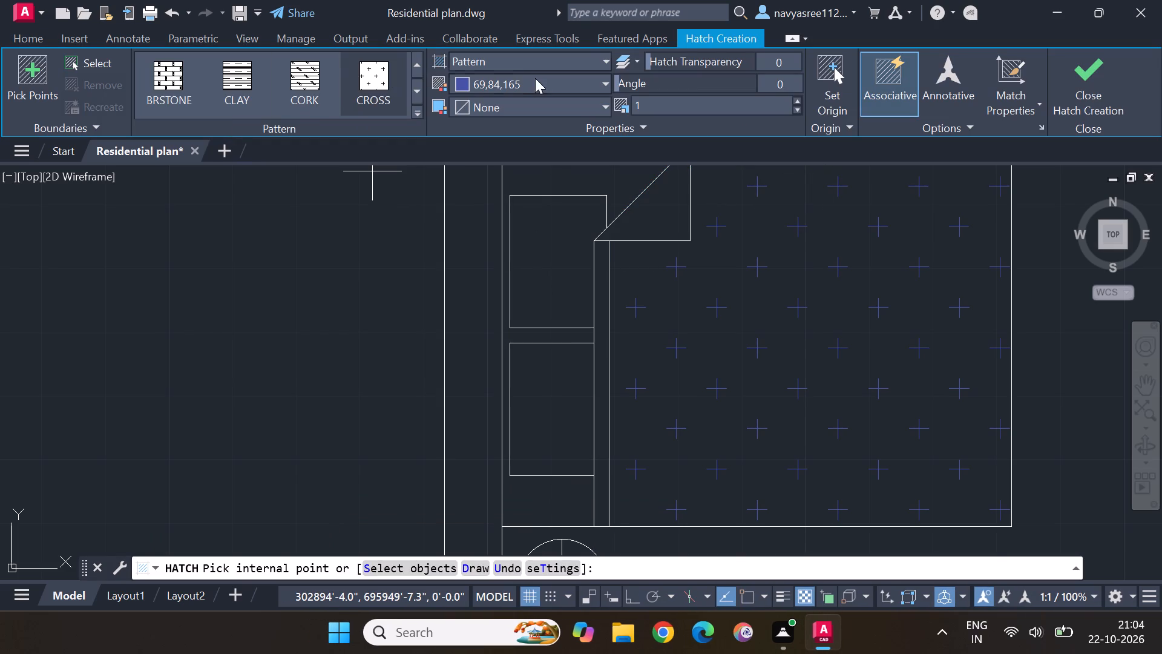
click(462, 85)
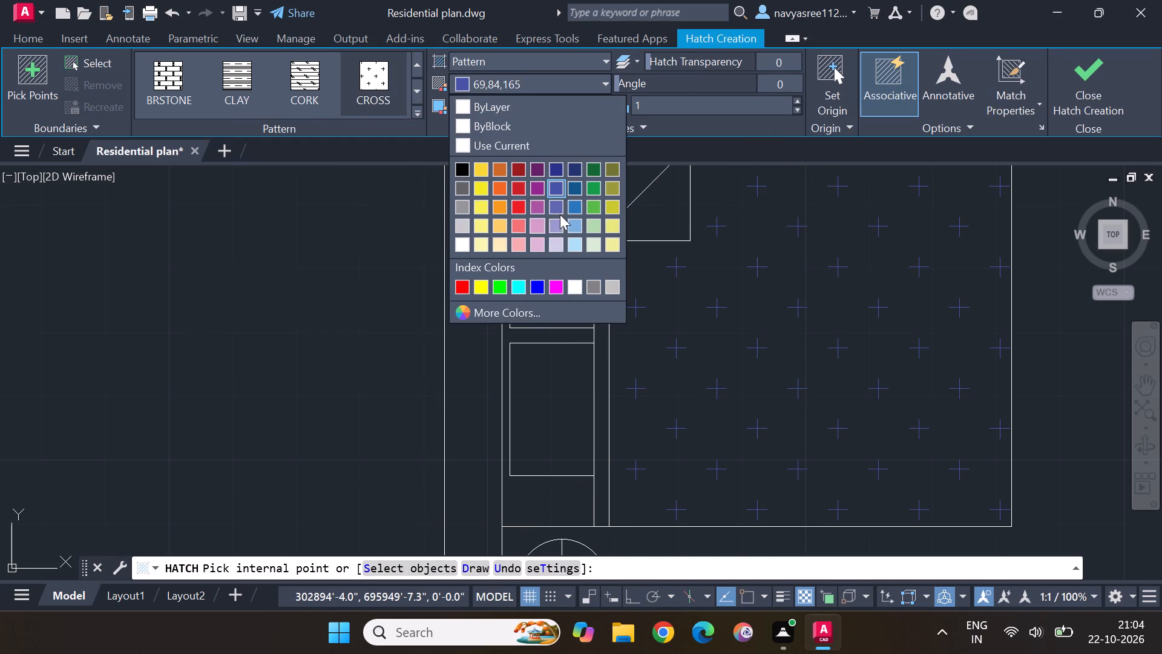
click(453, 78)
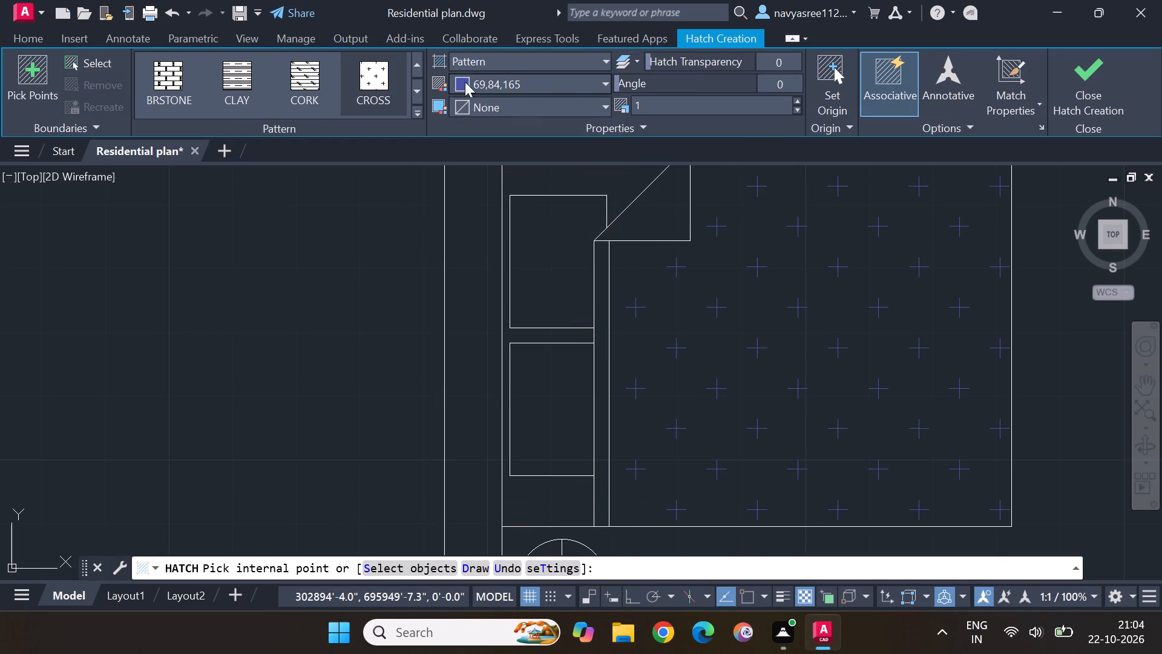
click(667, 222)
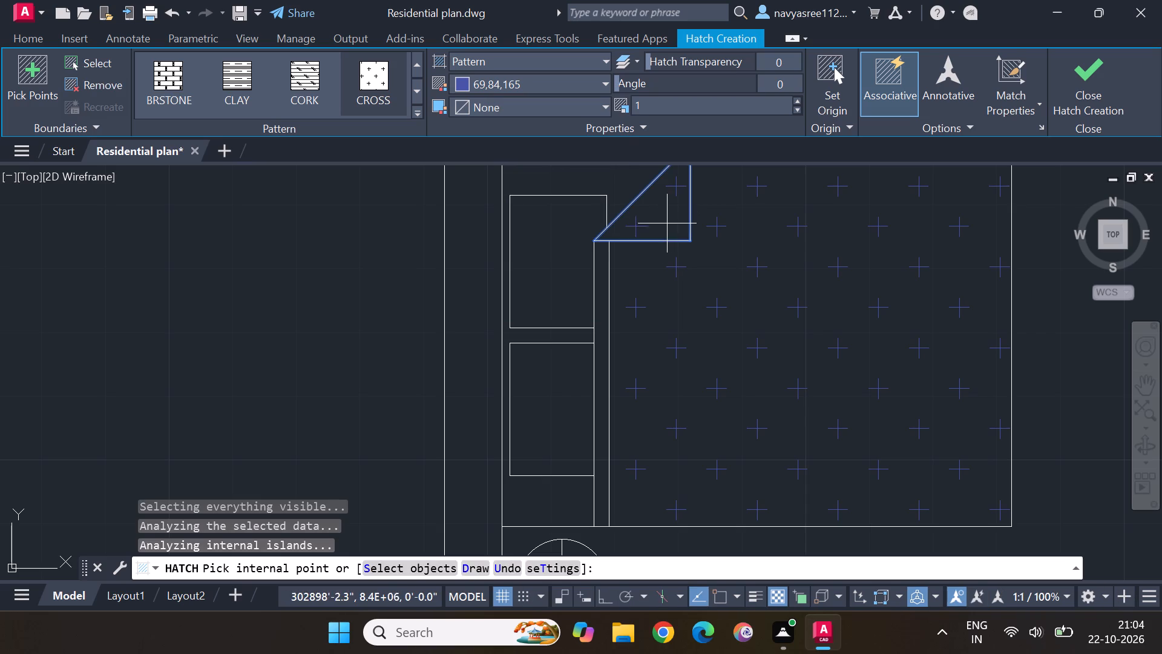
click(585, 252)
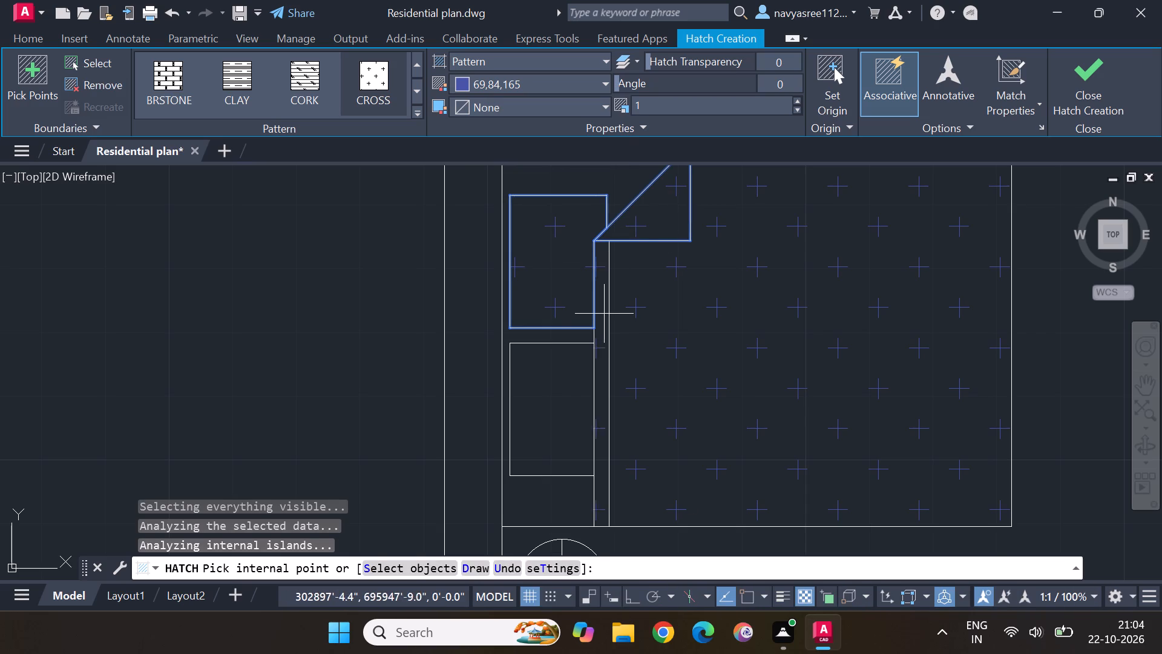
click(604, 314)
click(576, 384)
middle_drag(649, 408, 668, 230)
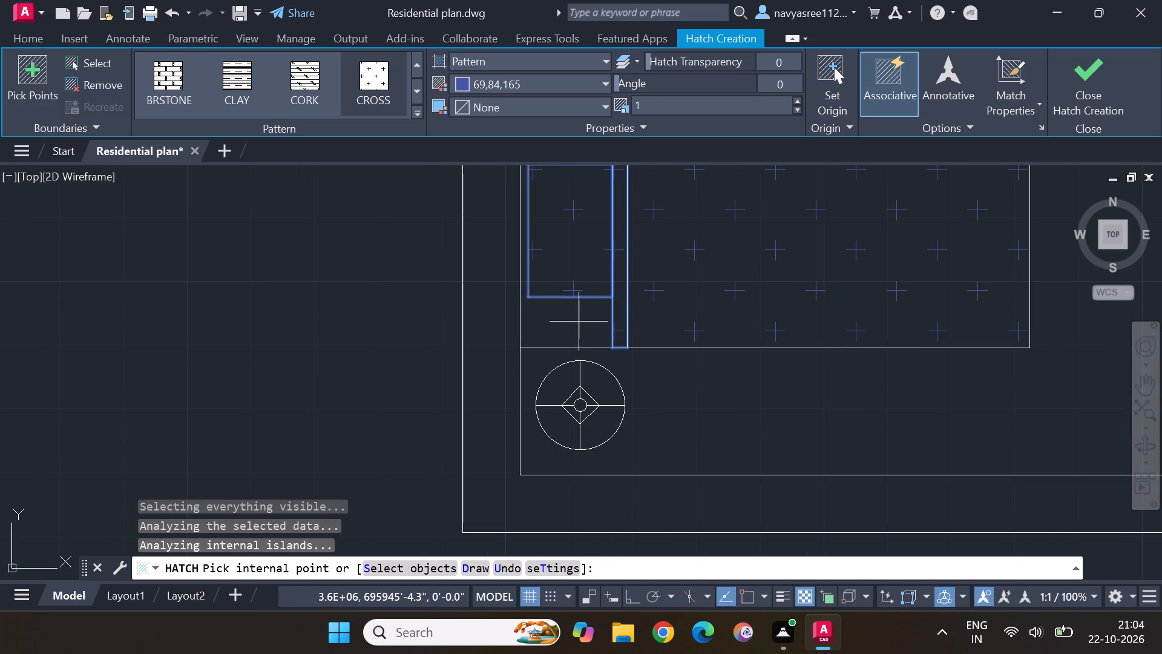
click(580, 325)
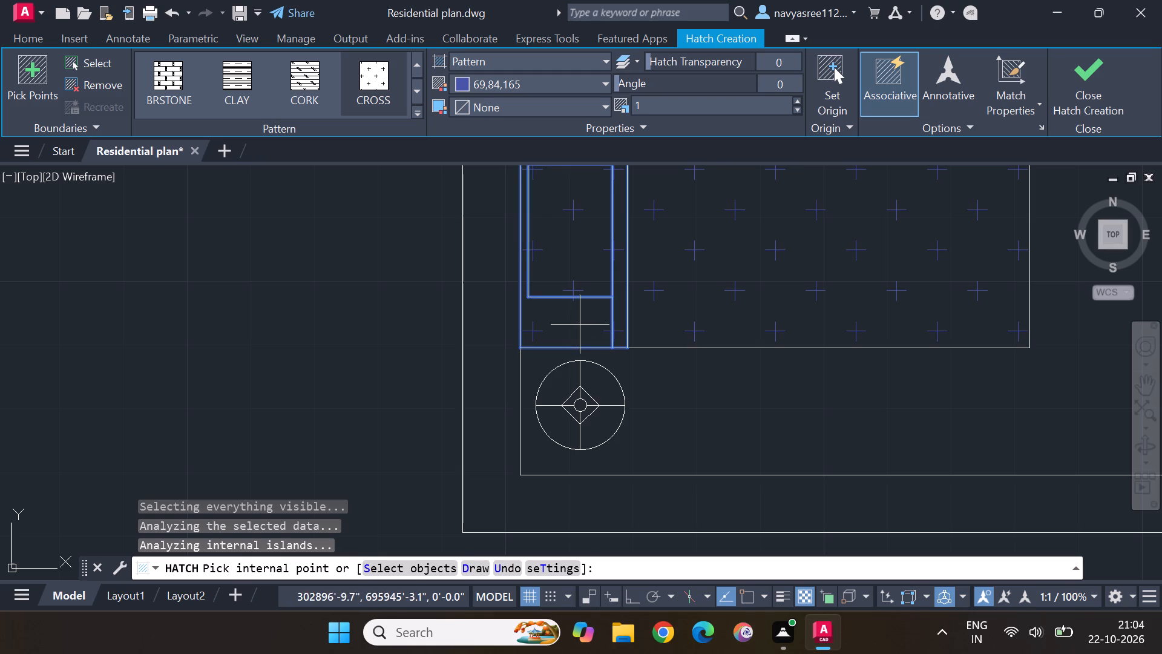
scroll(661, 265, down, 3)
middle_drag(698, 255, 701, 305)
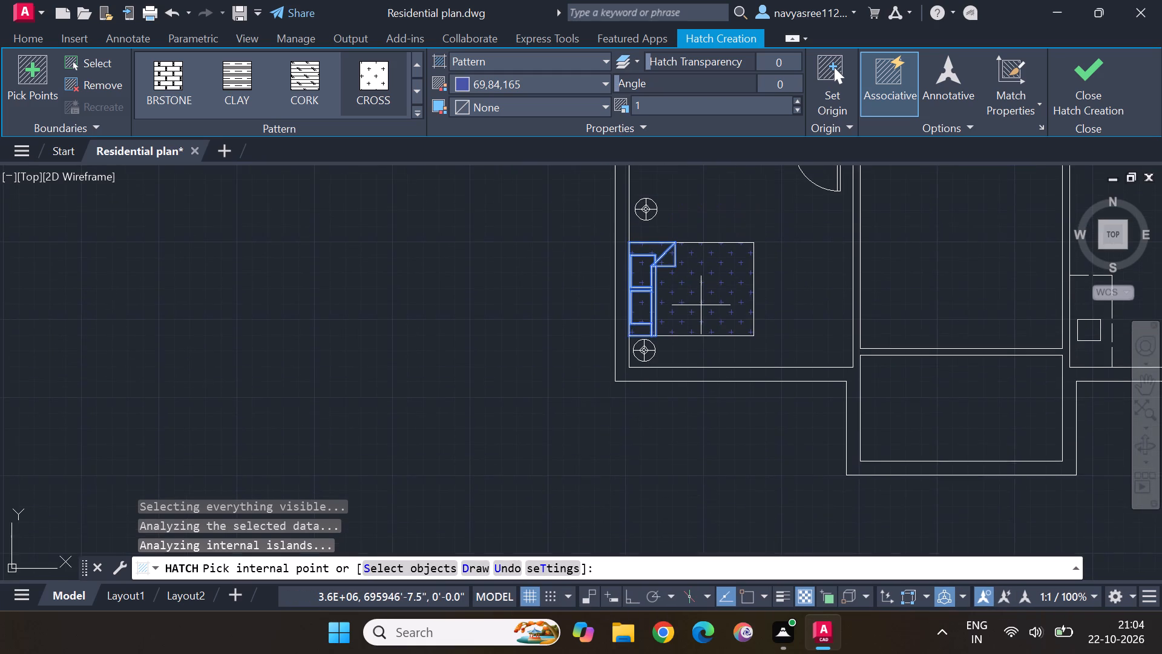
key(Escape)
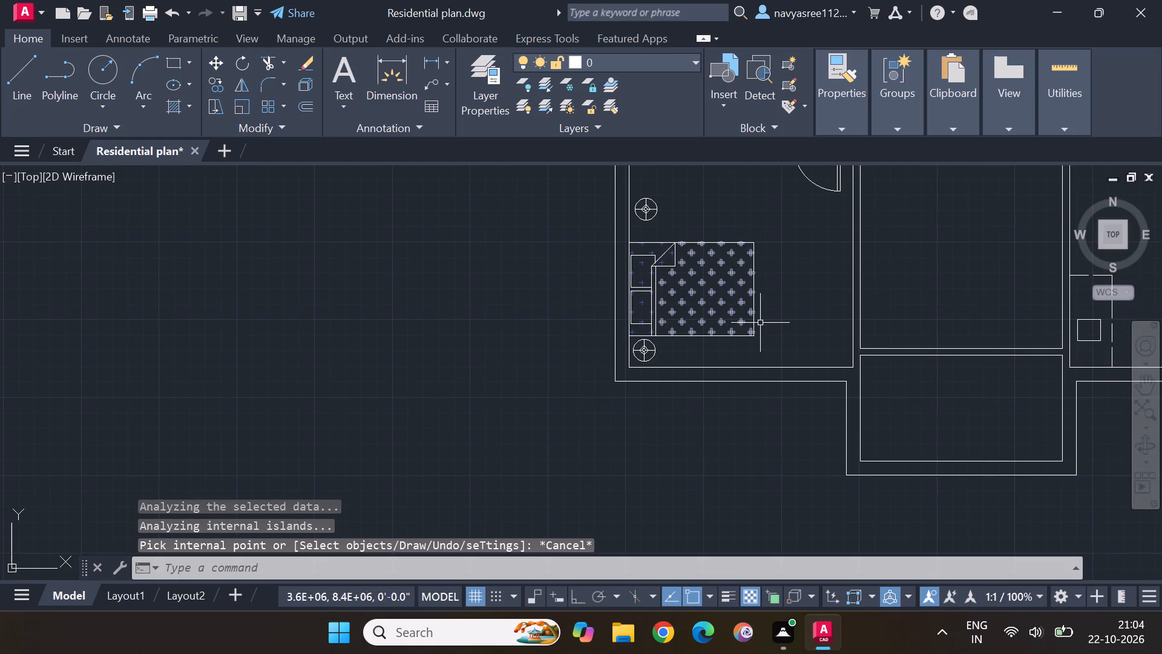
Hatch the small centre circle of the northwest bedroom's upper bedside lamp with SOLID in yellow 241,235,31.
middle_drag(688, 217, 703, 418)
scroll(717, 313, down, 1)
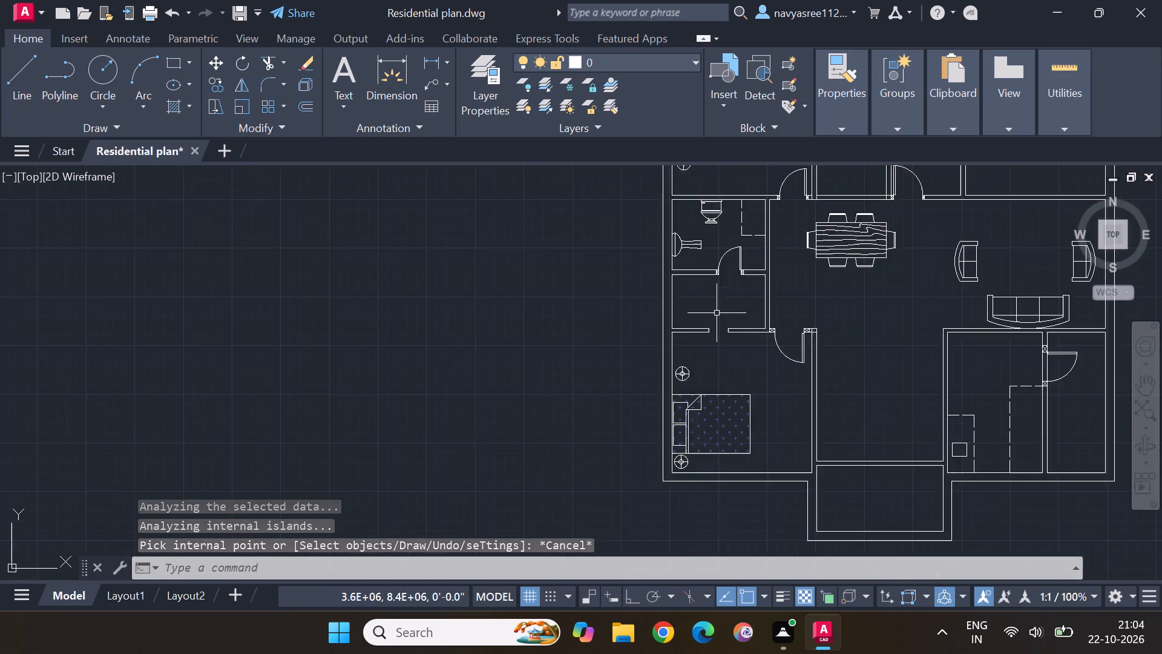
scroll(717, 313, down, 1)
middle_drag(820, 313, 834, 424)
scroll(770, 322, up, 1)
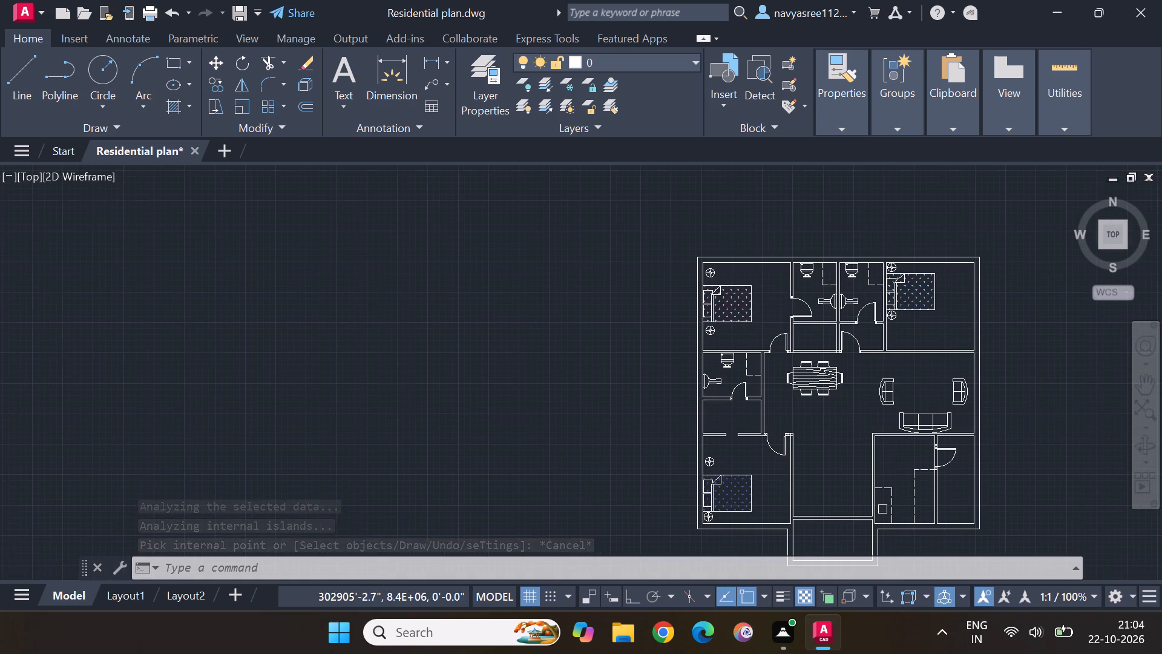
scroll(770, 322, up, 2)
middle_drag(629, 285, 732, 461)
scroll(664, 292, up, 3)
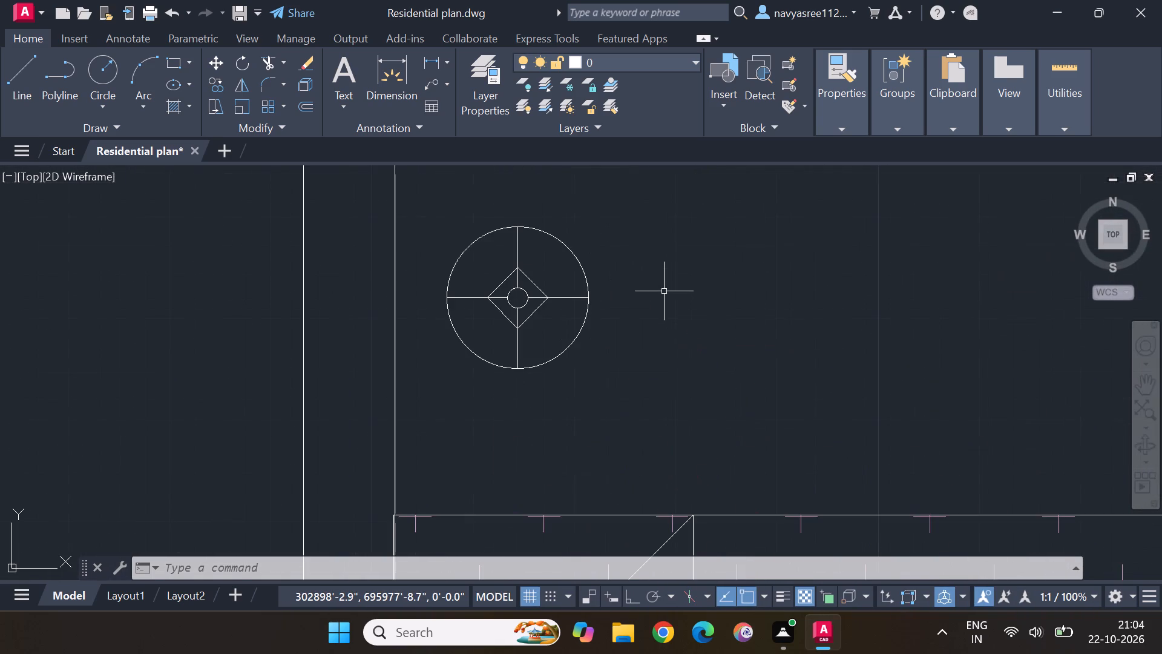
middle_drag(656, 289, 733, 342)
key(Escape)
key(Escape)
key(Escape)
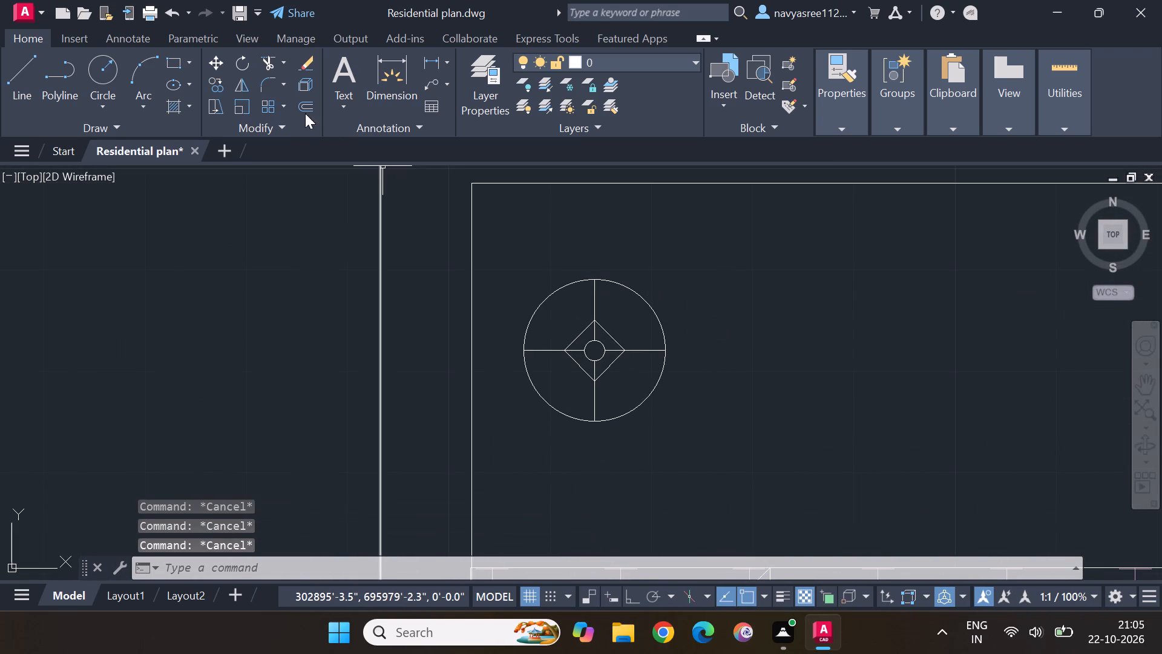
key(Escape)
click(179, 107)
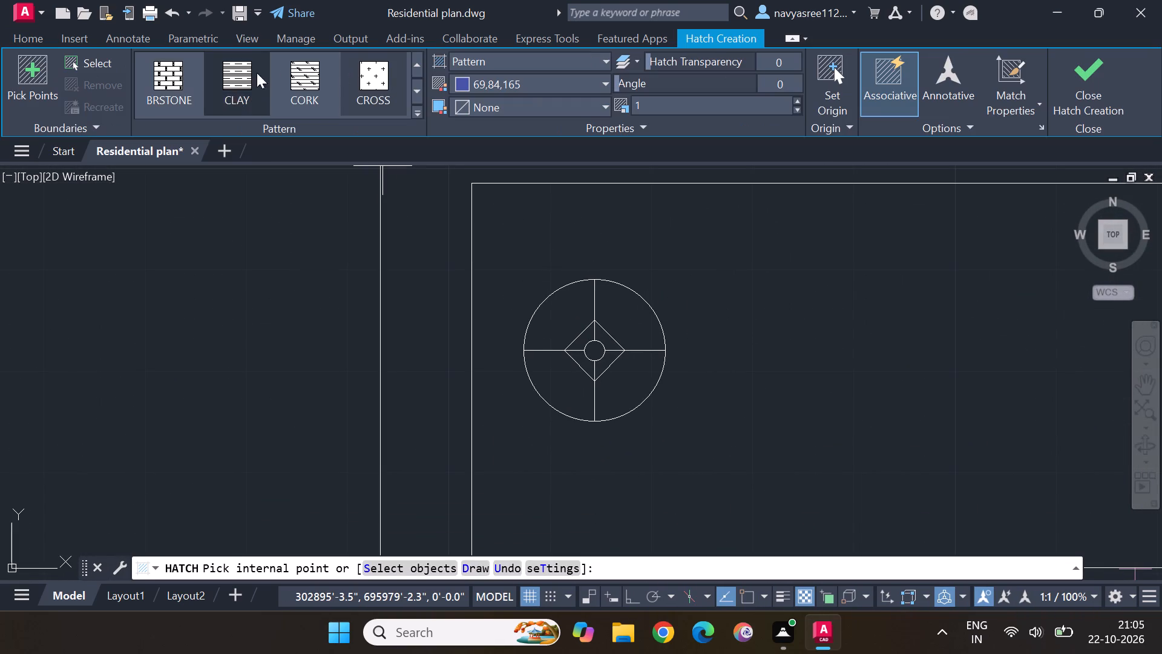
triple_click(415, 63)
triple_click(415, 64)
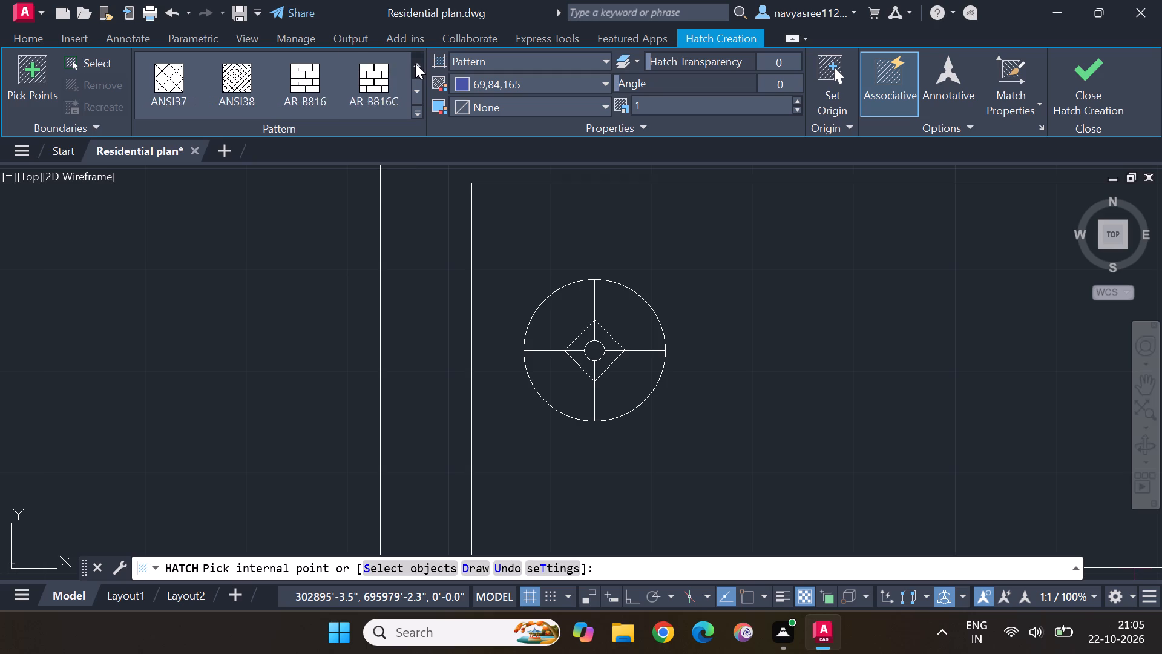
click(415, 64)
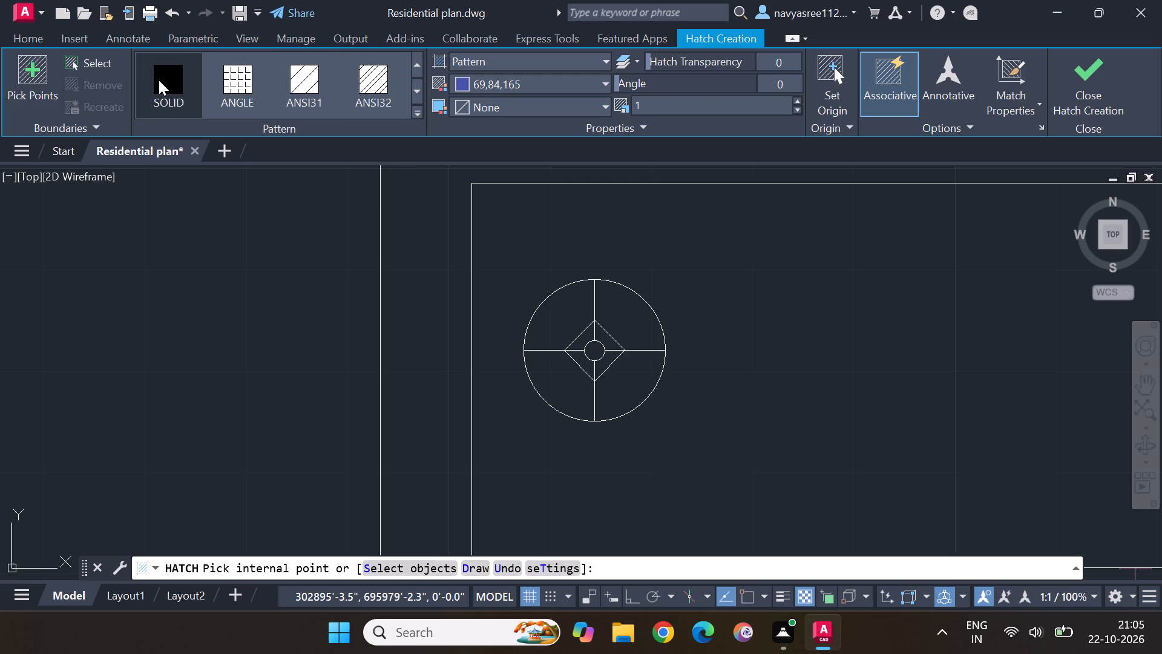
click(168, 80)
click(603, 82)
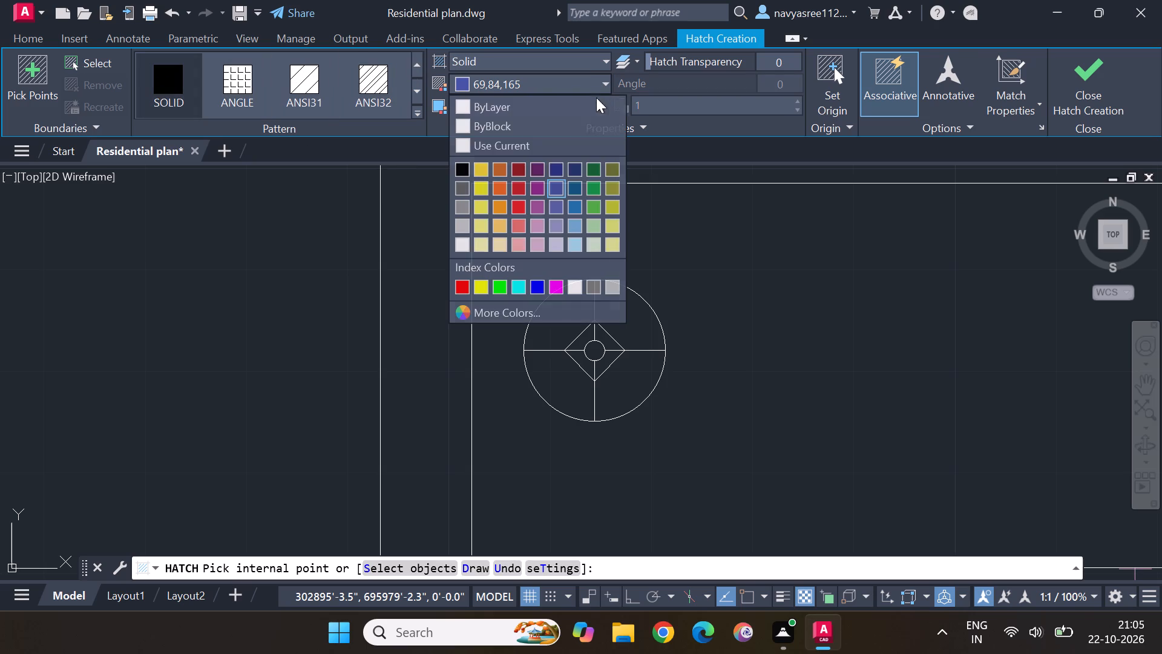
click(484, 188)
click(602, 351)
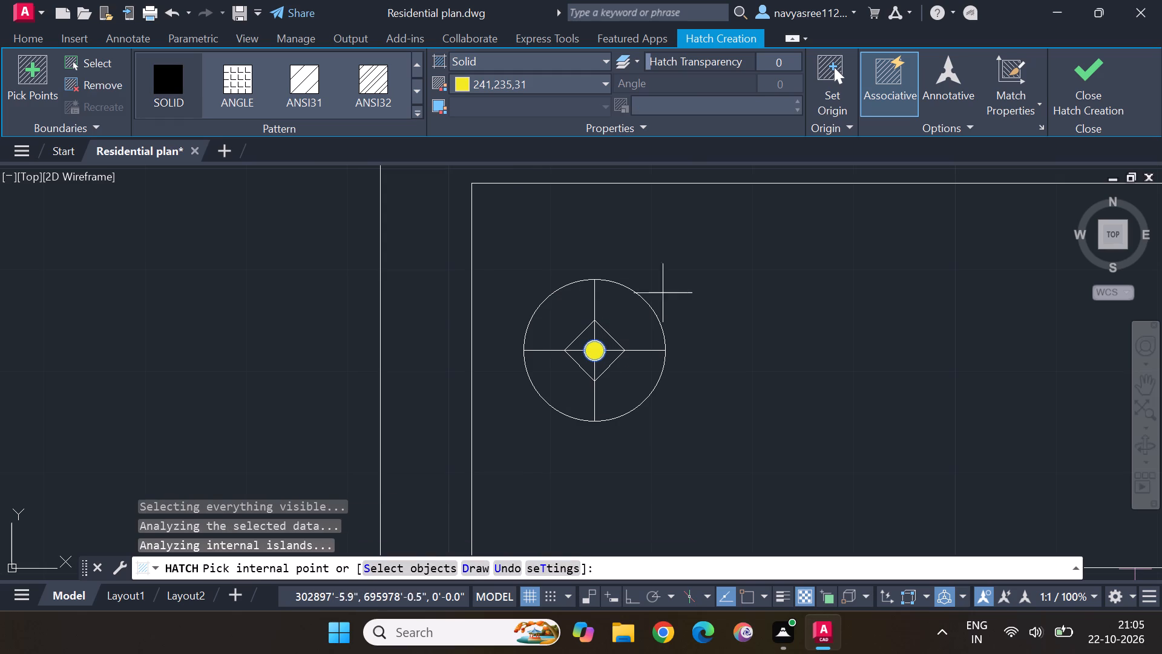
right_click(402, 133)
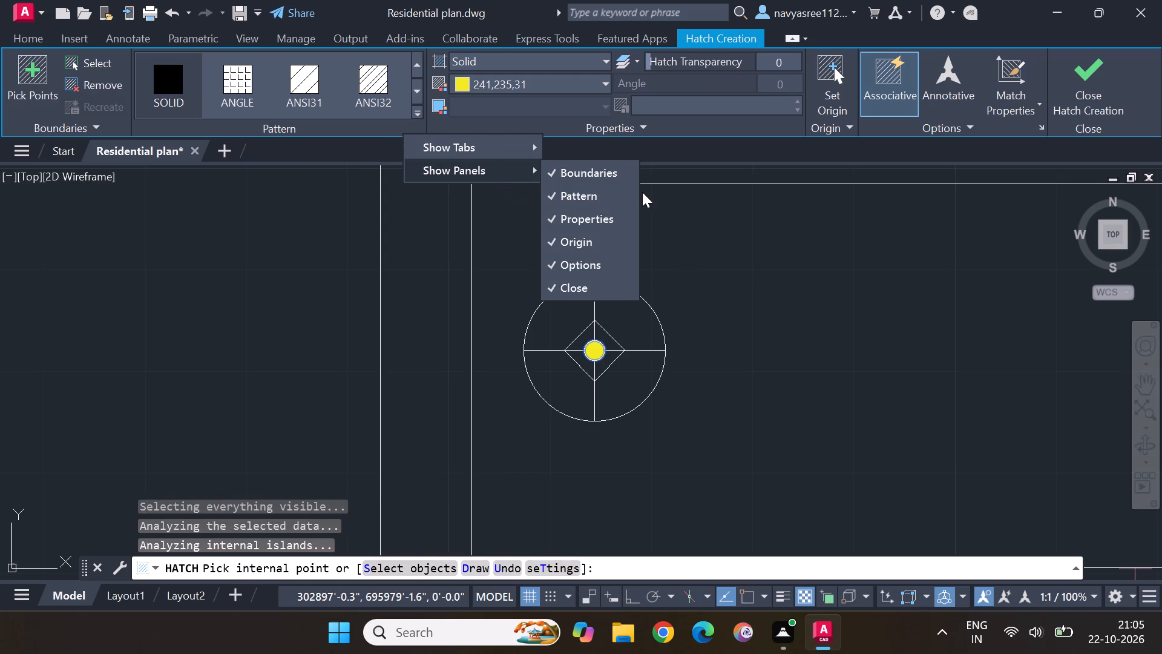
key(Escape)
Fill the four outer quadrants of the northwest bedroom's upper lamp with a SOLID hatch in purple 100,33,101.
right_click(719, 283)
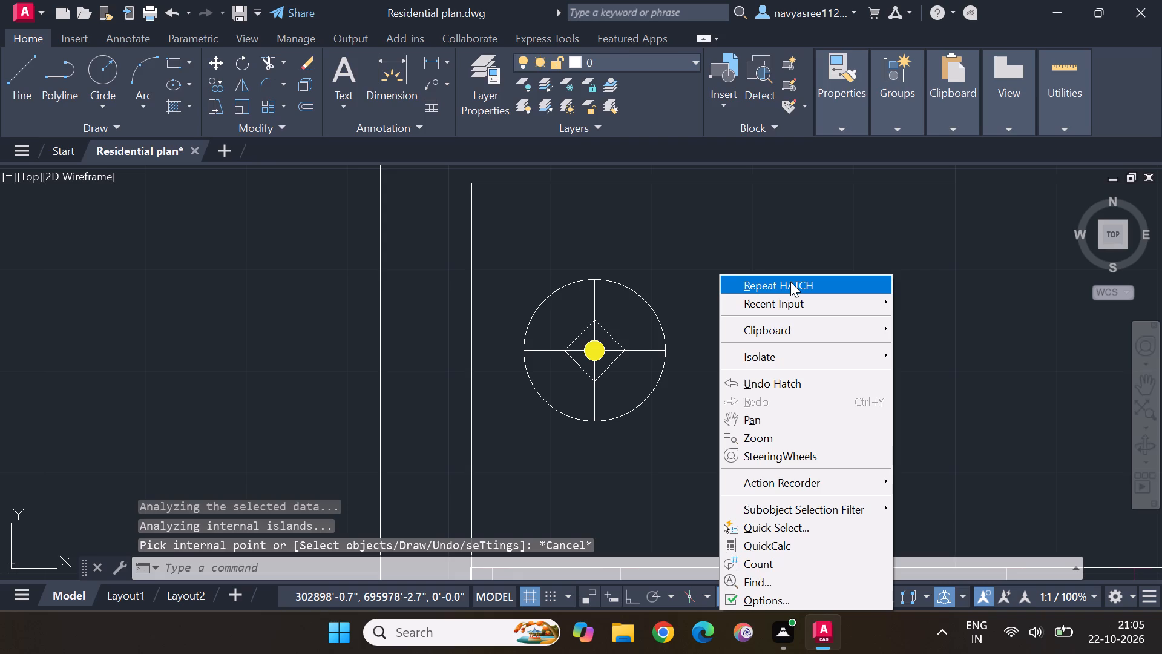
click(790, 282)
click(605, 86)
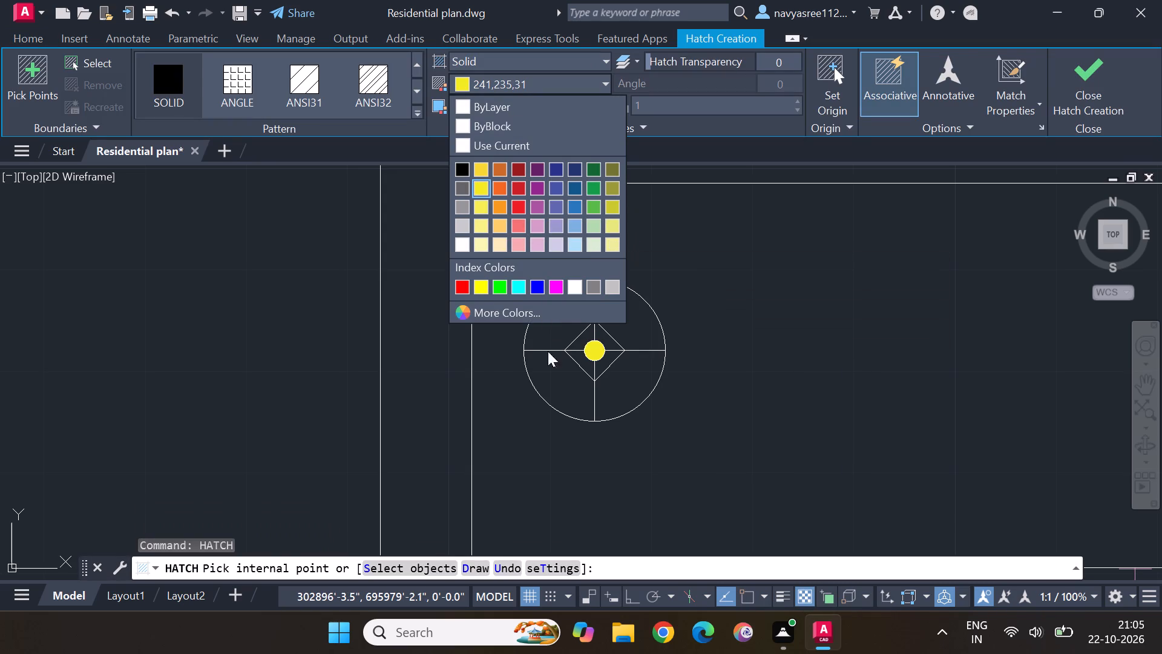
click(537, 173)
click(573, 392)
click(573, 326)
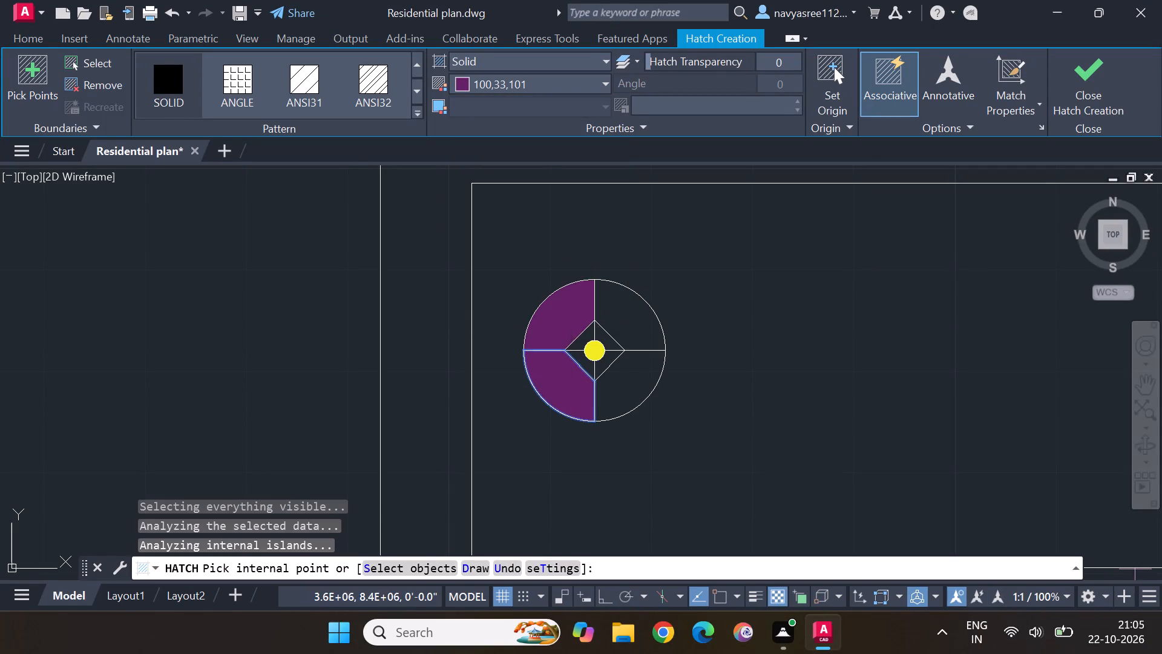
click(643, 327)
click(636, 381)
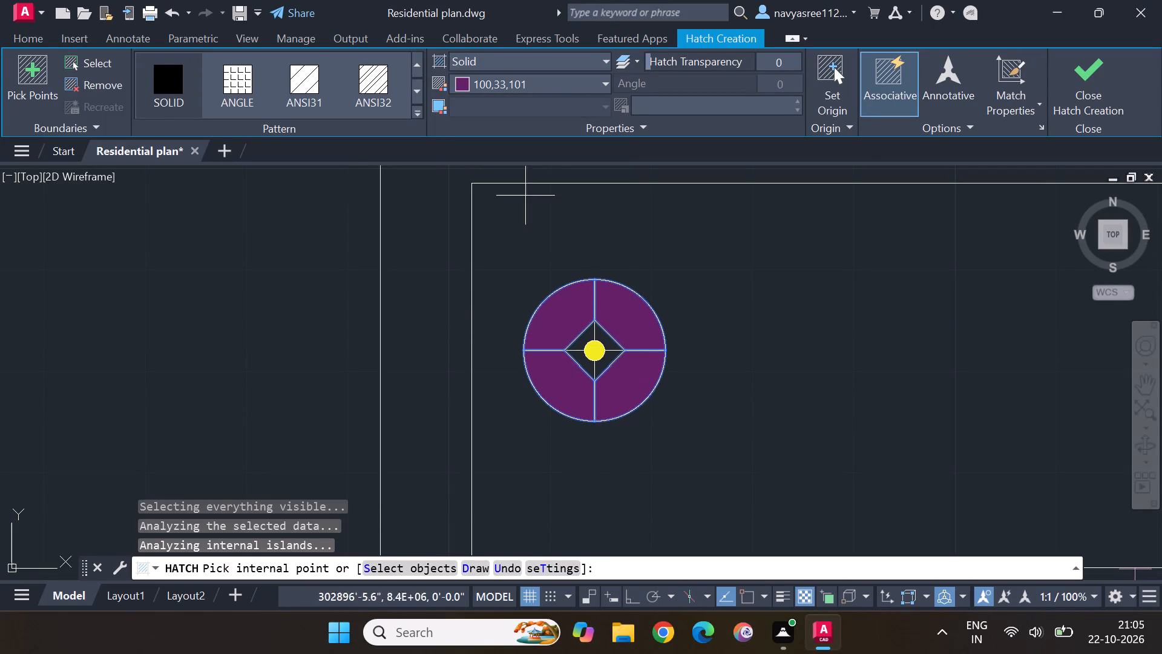
right_click(517, 182)
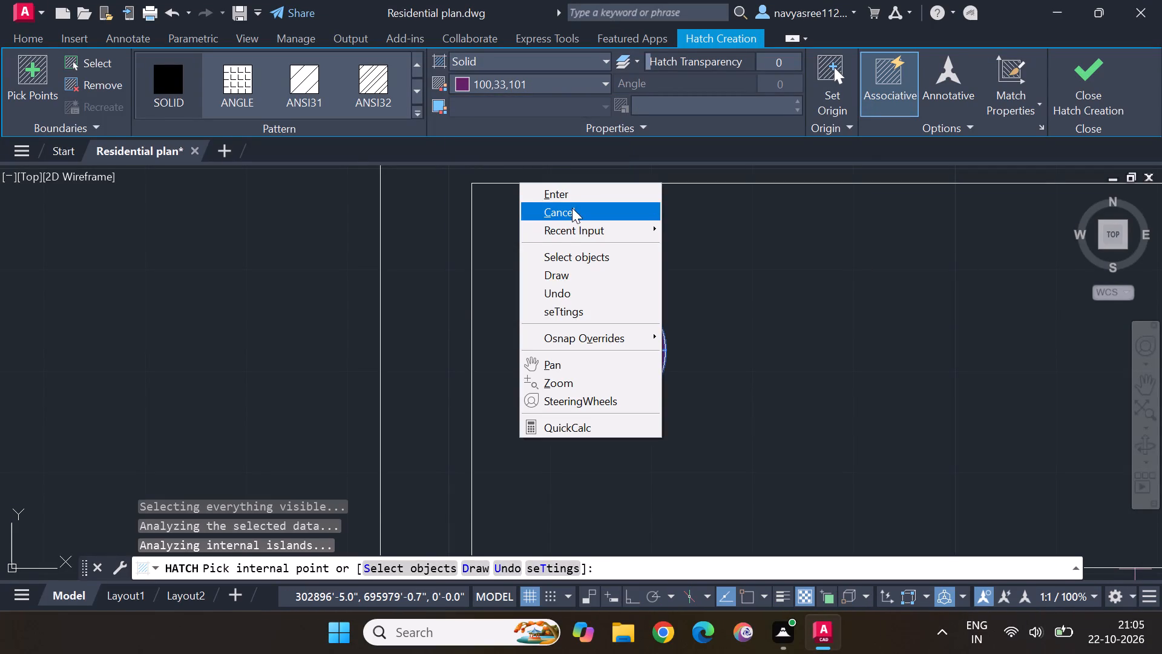
click(574, 211)
Fill the four inner diamond segments of the northwest bedroom's upper lamp with a SOLID hatch in navy 34,52,110.
right_click(678, 243)
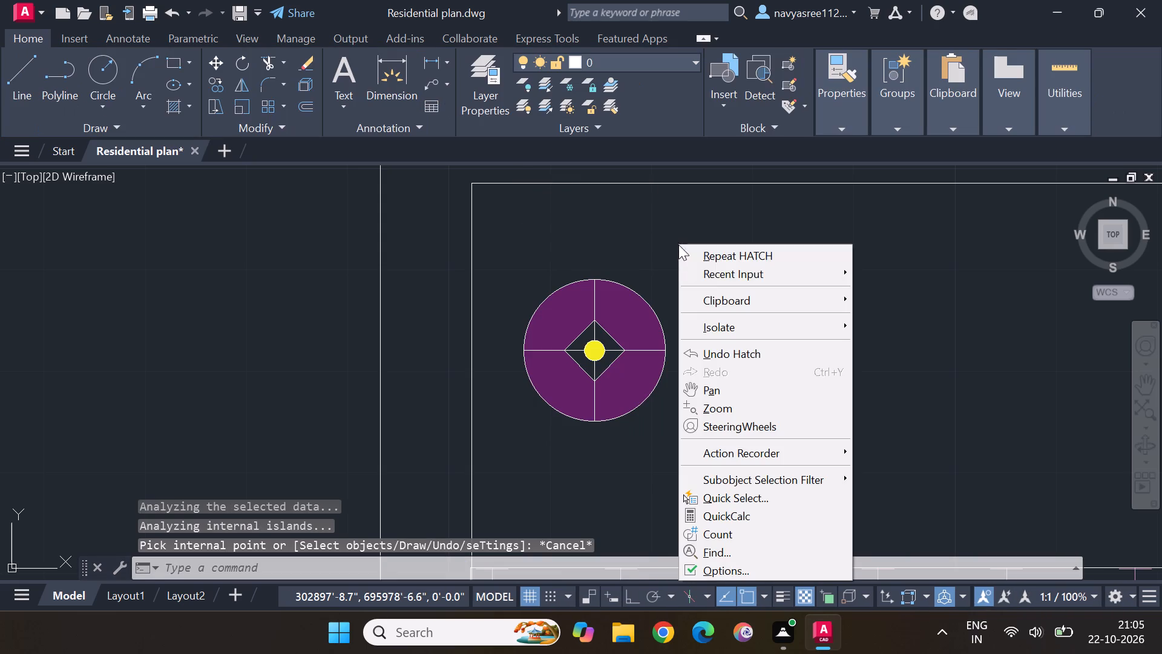
click(729, 256)
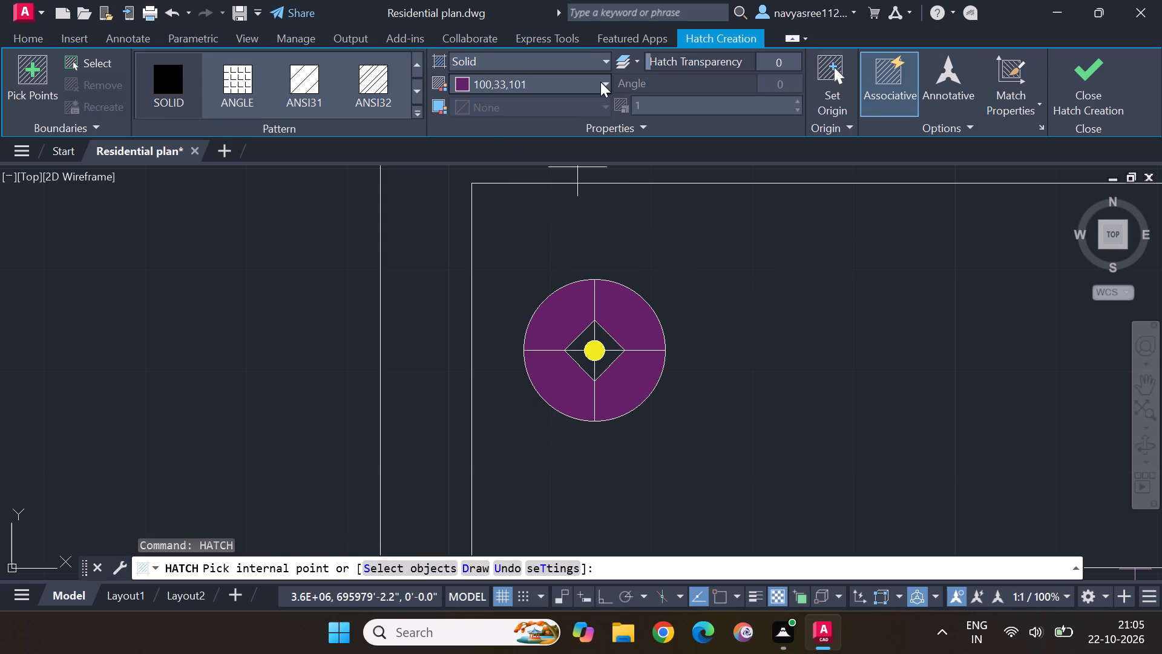
click(600, 82)
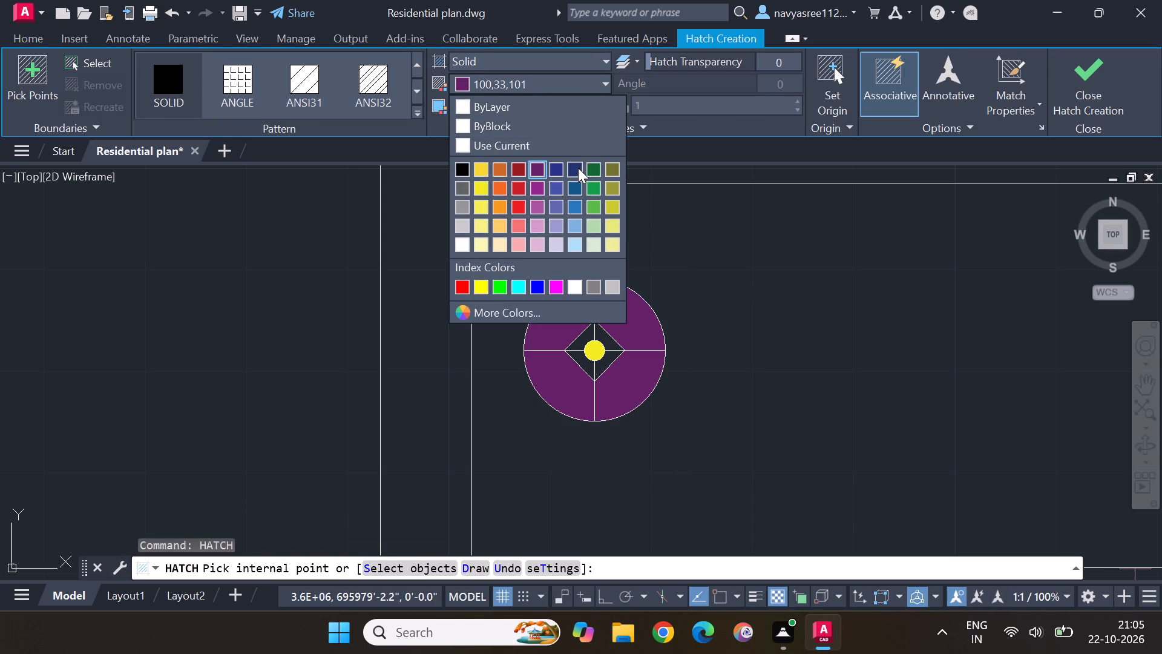
click(578, 168)
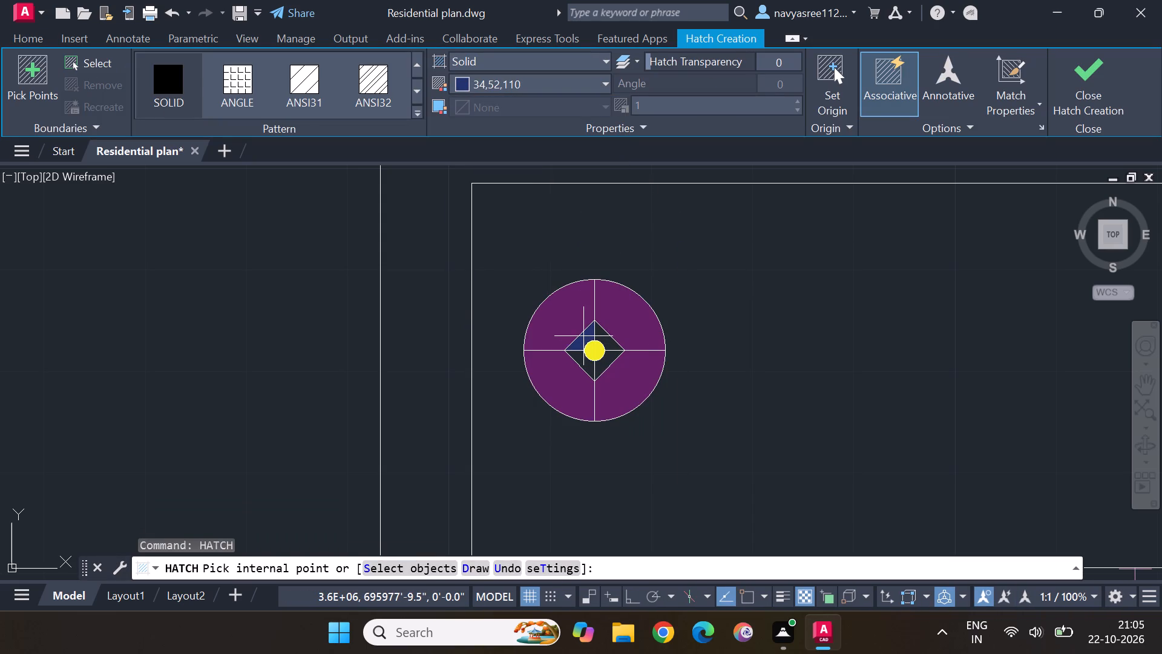
click(583, 336)
click(612, 345)
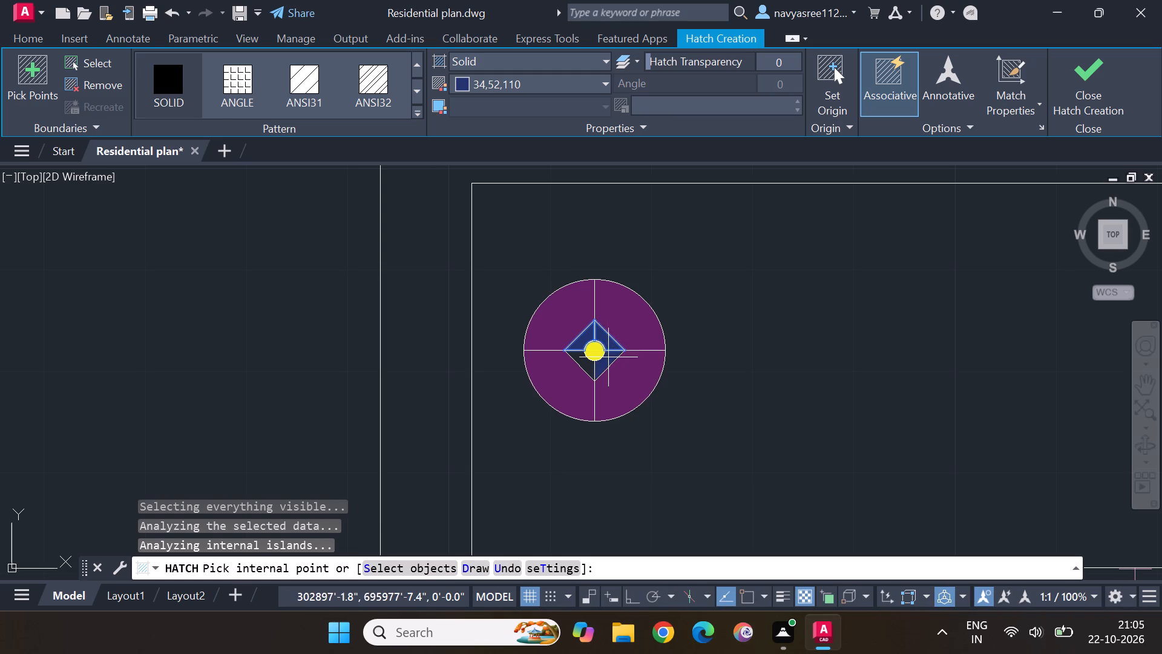
click(608, 357)
click(586, 363)
scroll(639, 328, down, 3)
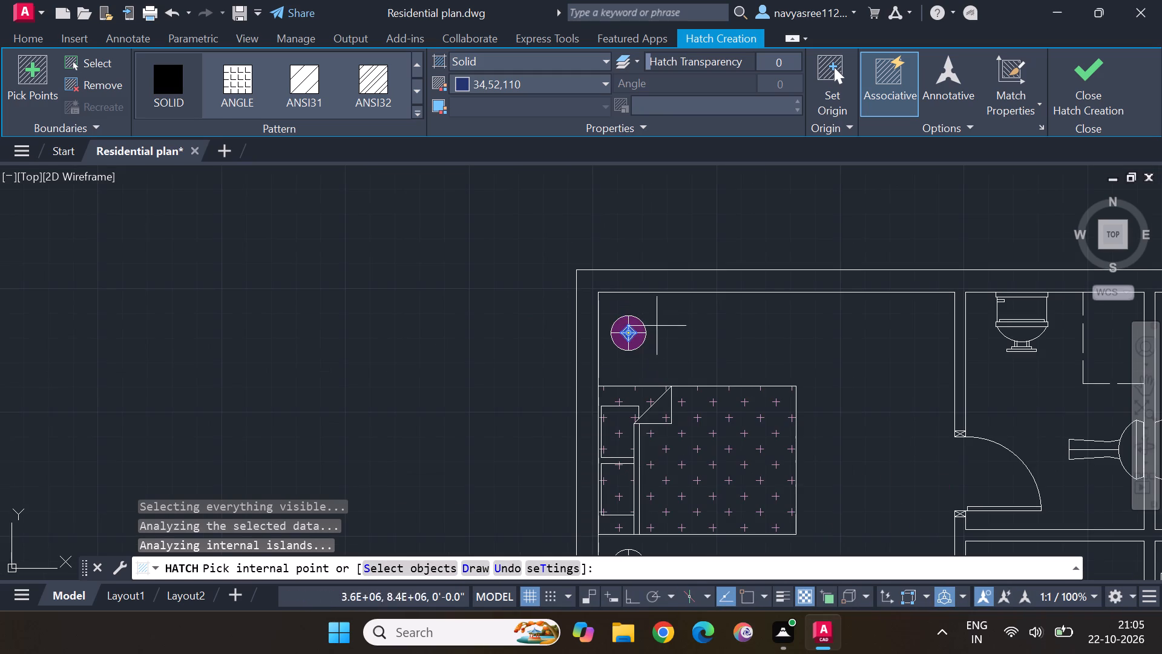
scroll(686, 362, up, 3)
middle_drag(623, 374, 623, 205)
scroll(623, 208, down, 1)
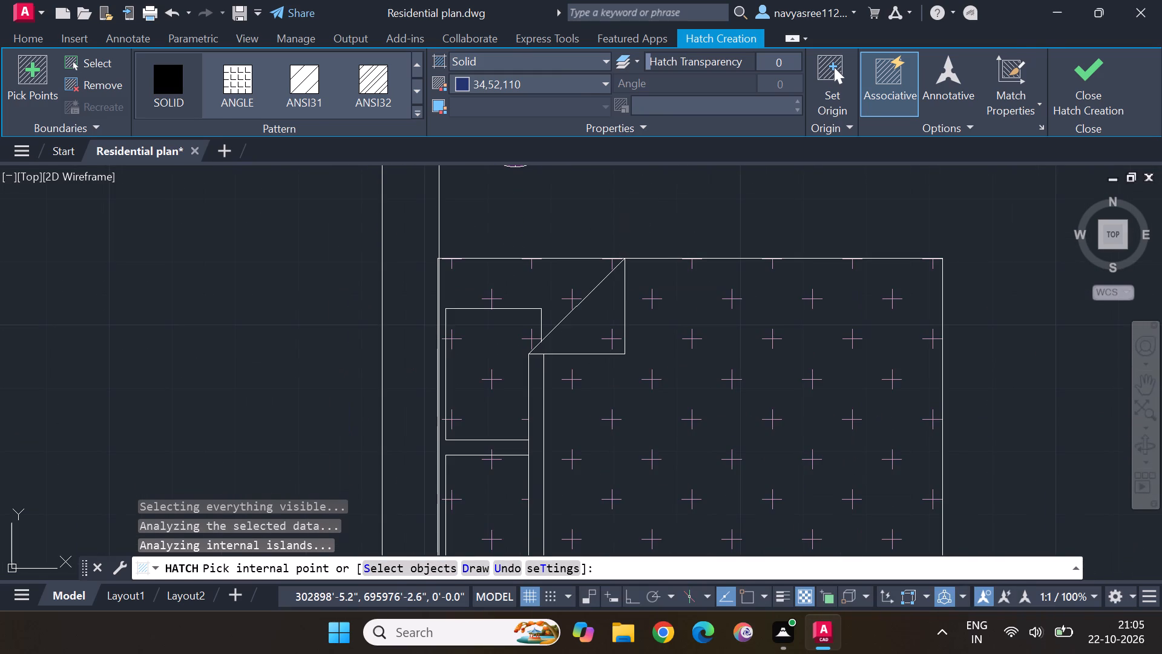
key(Escape)
Fill the four inner diamond segments of the northwest bedroom's lower bedside lamp with a SOLID hatch in navy 34,52,110.
scroll(622, 233, down, 3)
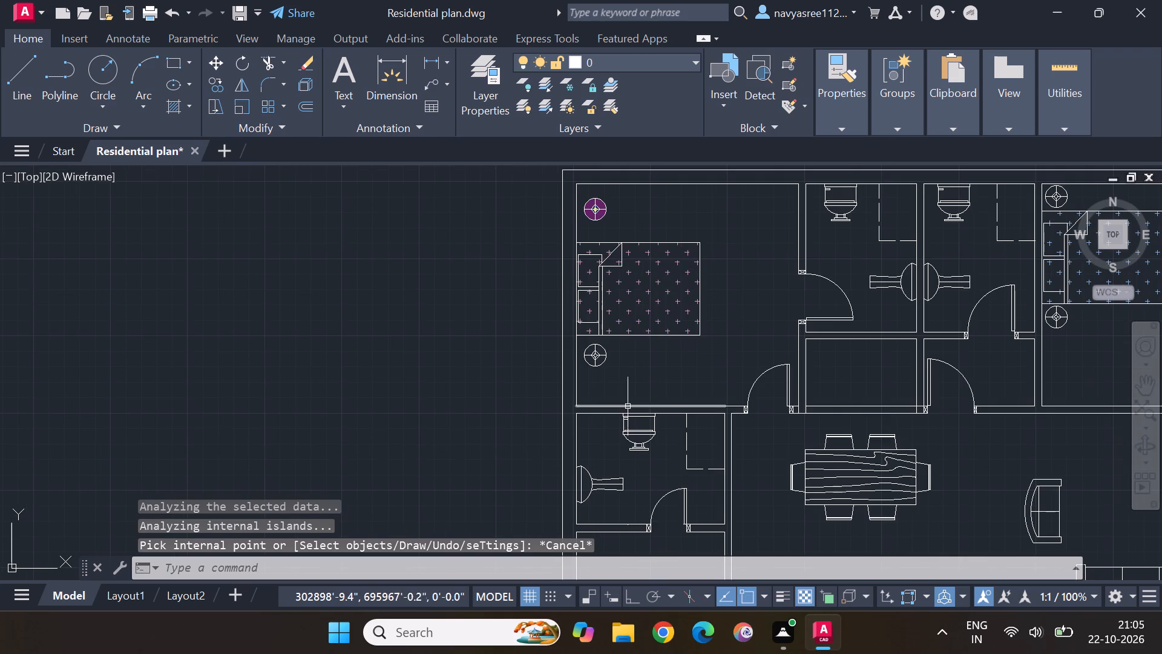
middle_drag(628, 381, 682, 325)
scroll(661, 298, up, 4)
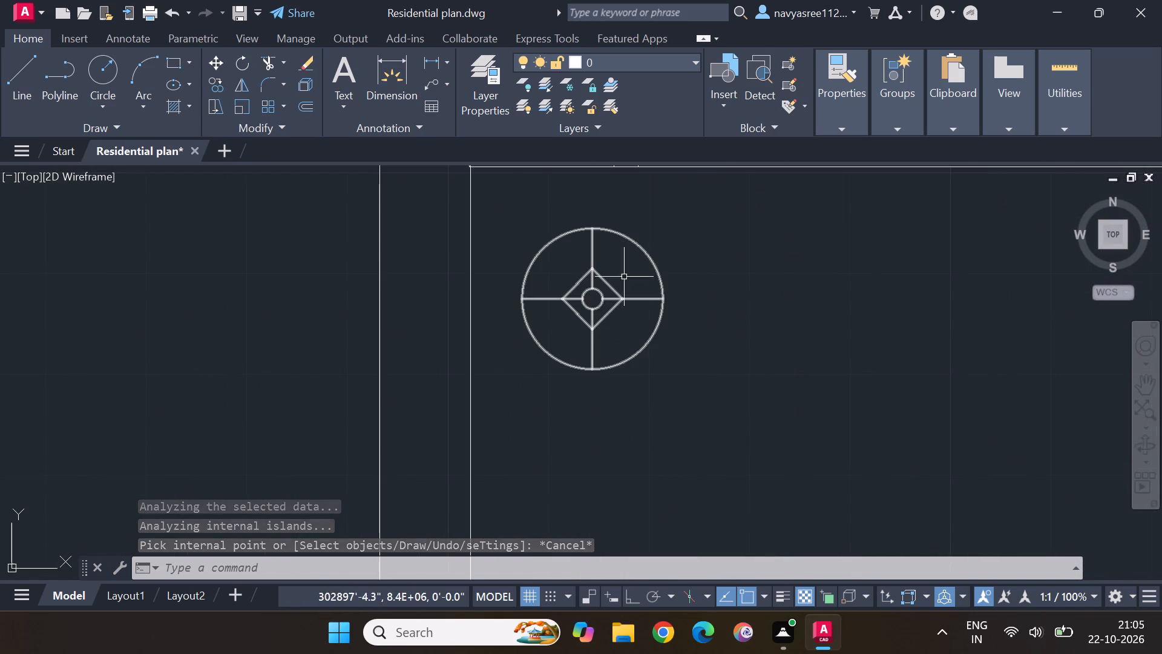
right_click(424, 117)
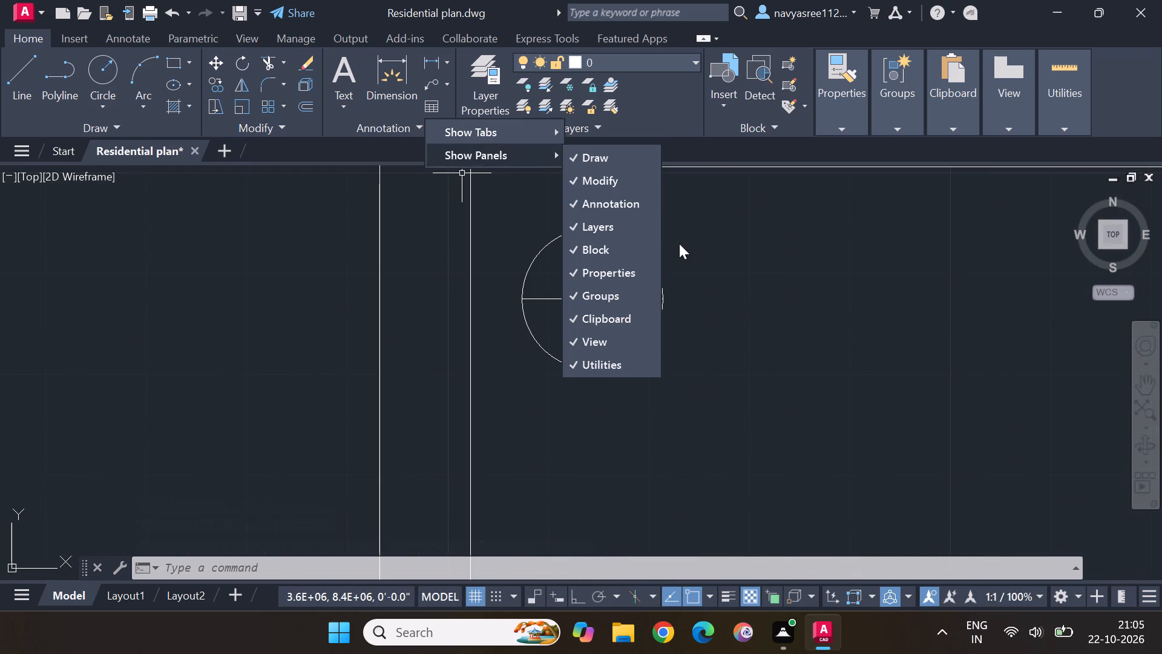
key(Escape)
key(Escape)
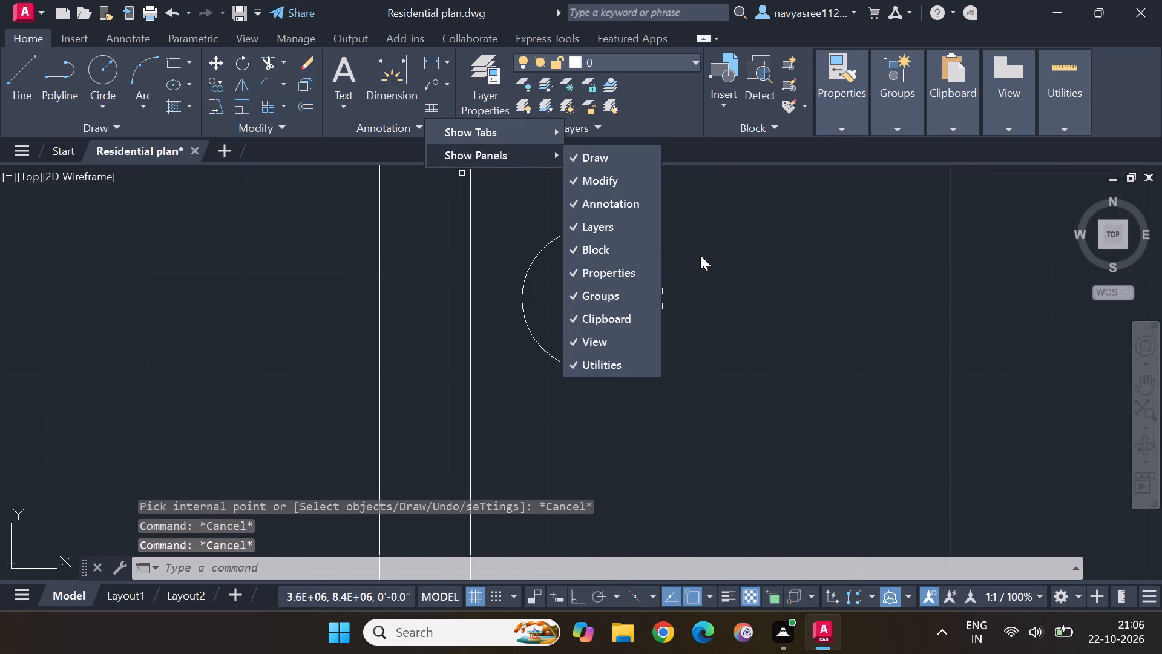
key(Escape)
click(711, 311)
right_click(712, 308)
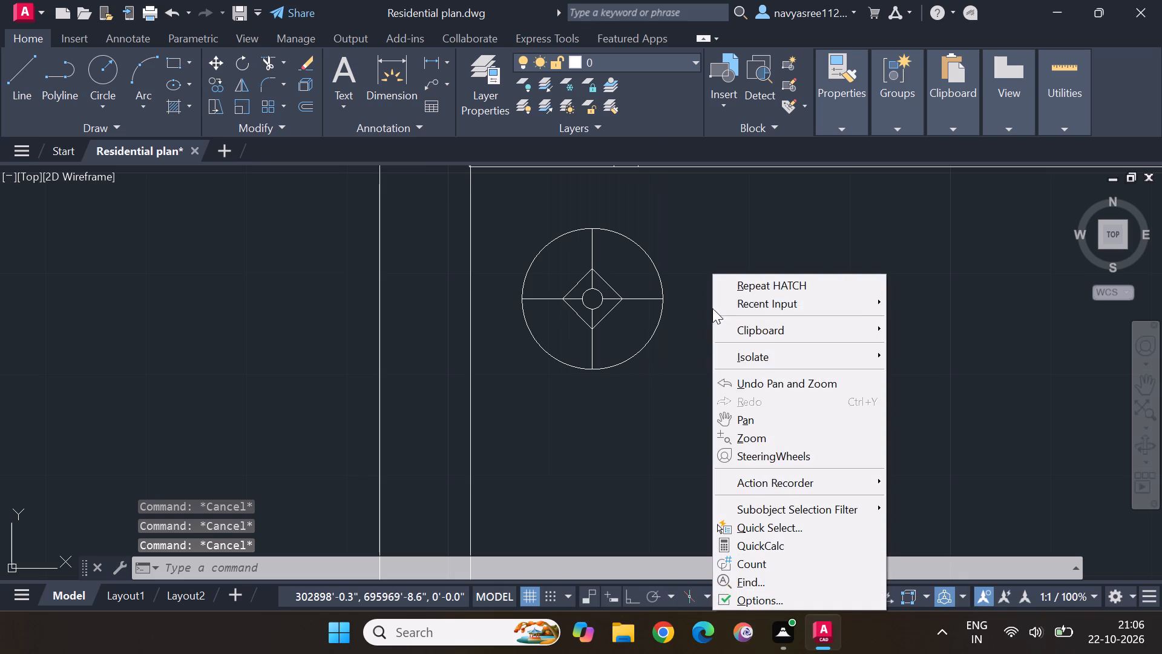
click(762, 282)
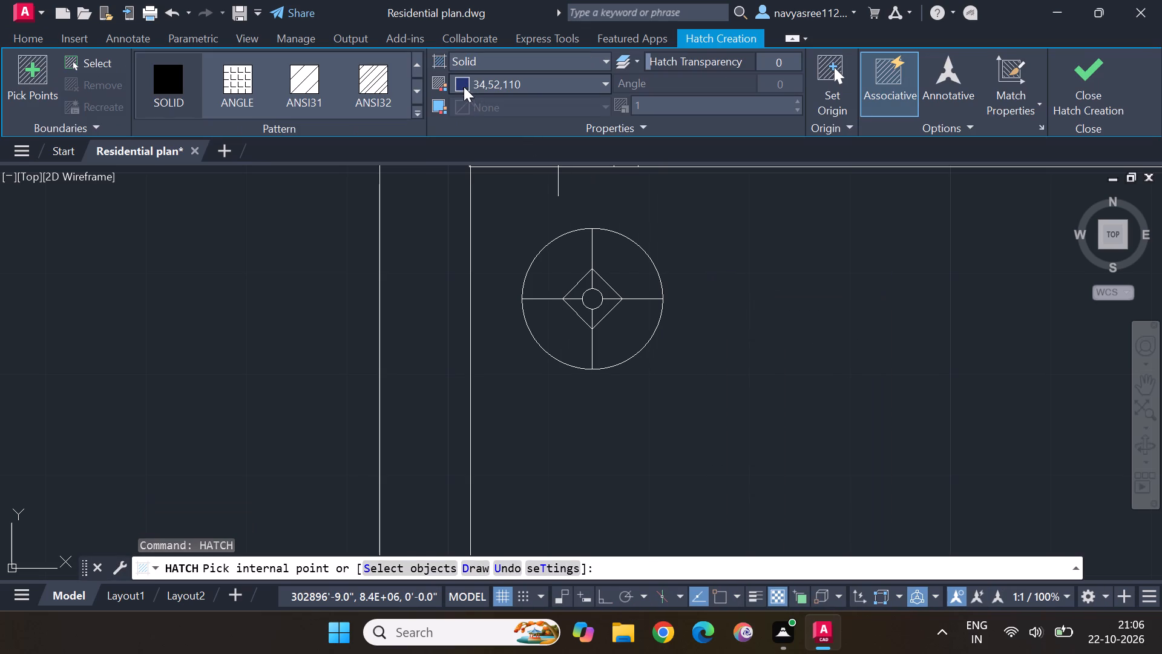
click(460, 82)
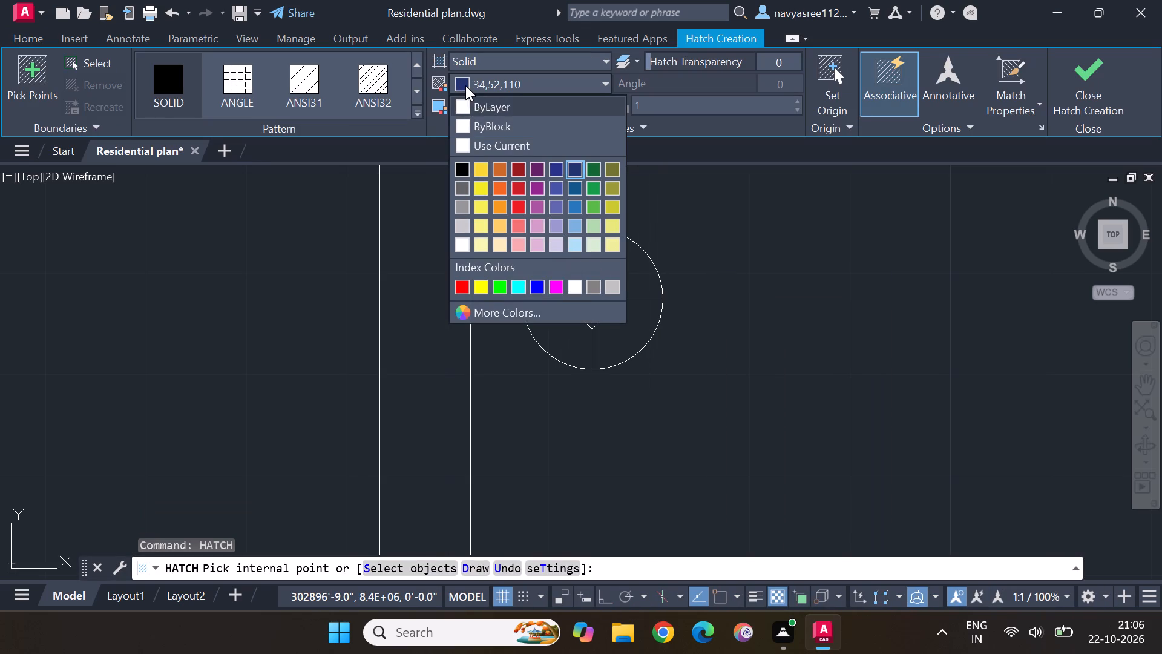
click(465, 79)
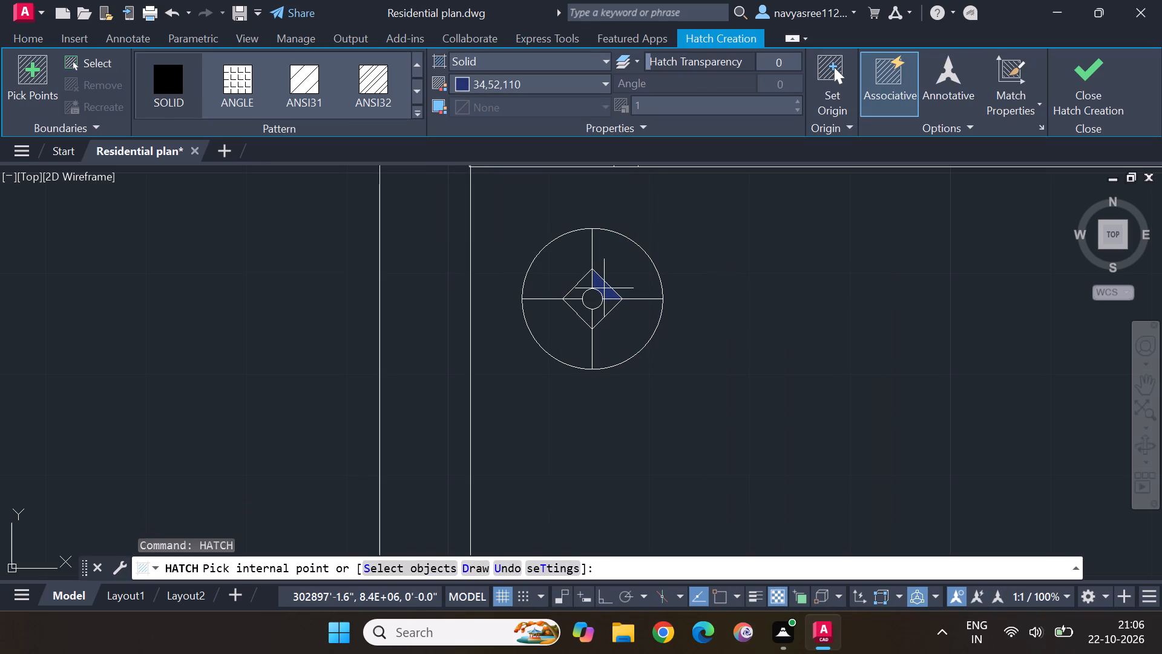
click(604, 288)
click(589, 288)
click(585, 315)
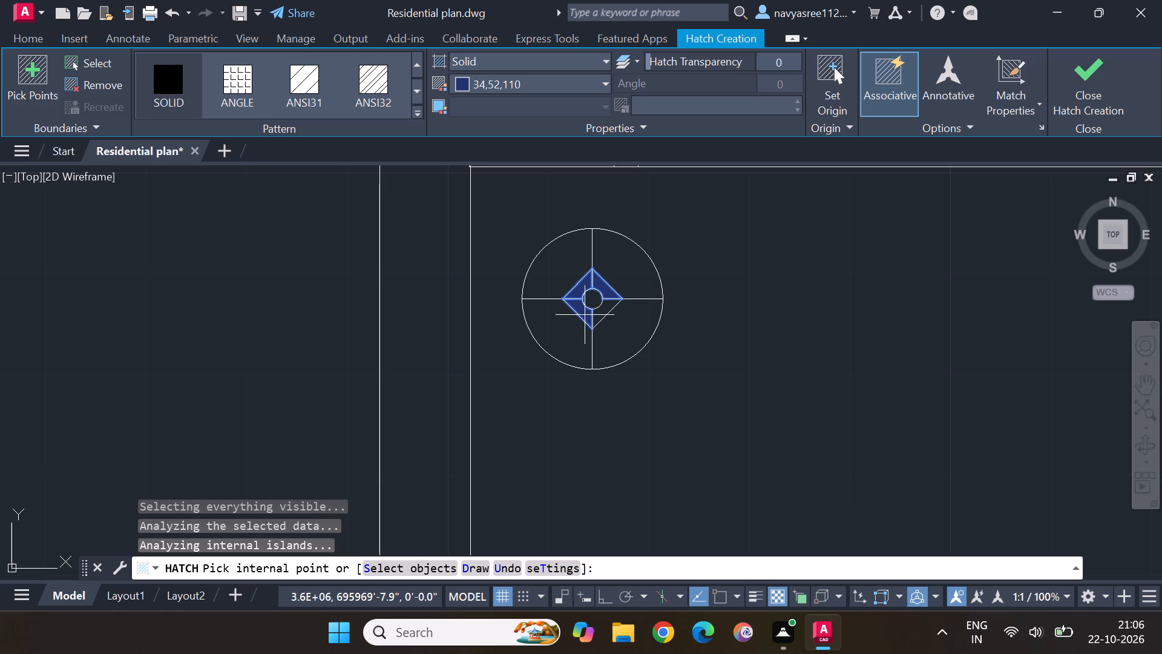
click(596, 311)
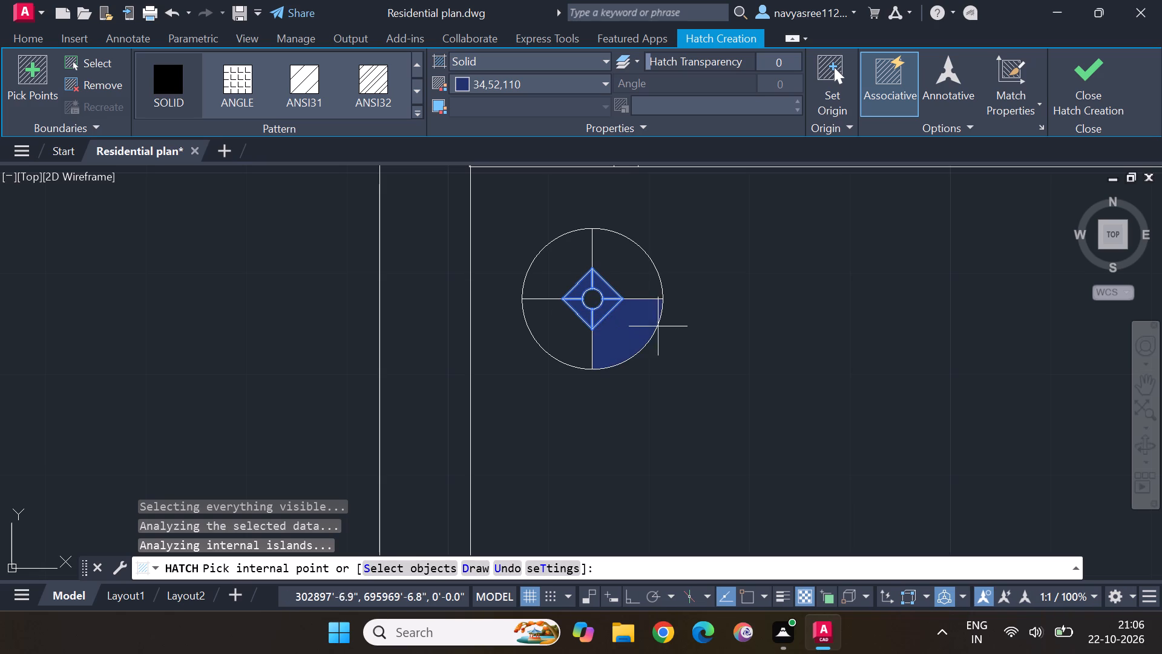
right_click(693, 304)
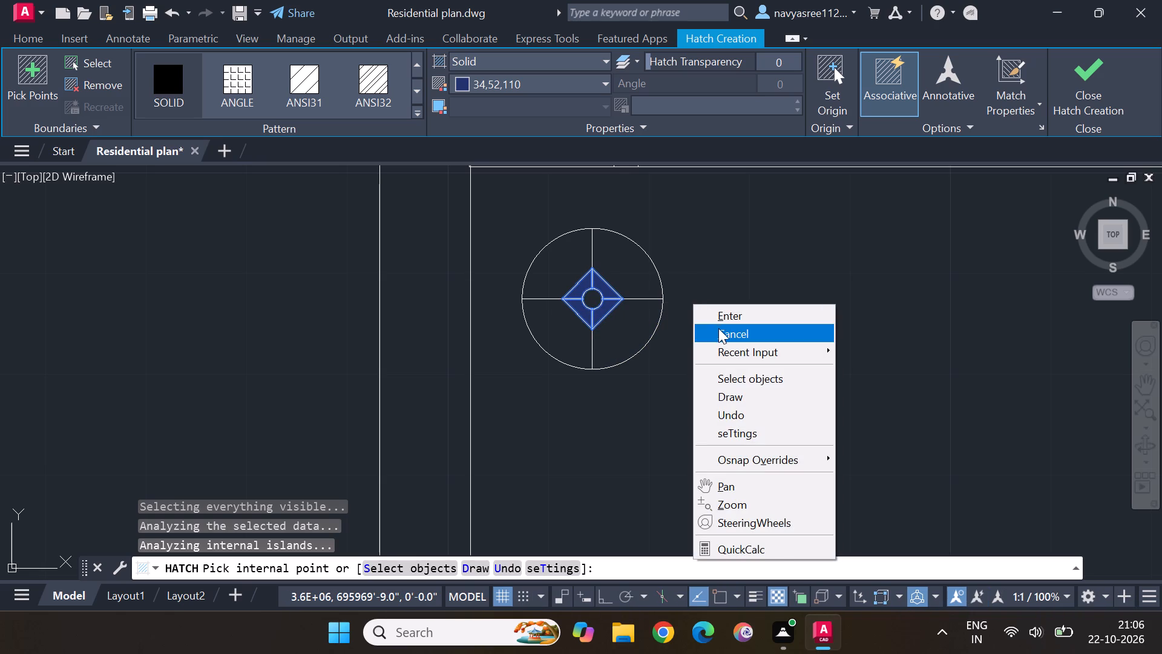
click(718, 328)
Hatch the small centre circle of the northwest bedroom's lower bedside lamp with SOLID in yellow 248,215,49.
right_click(719, 328)
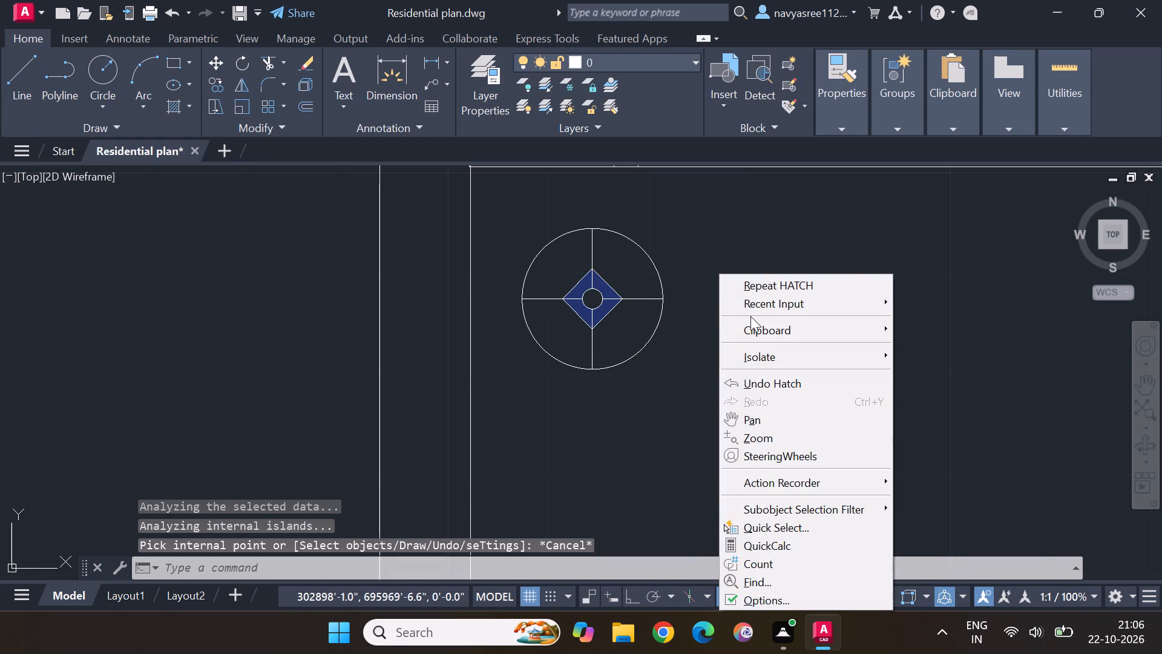
click(765, 287)
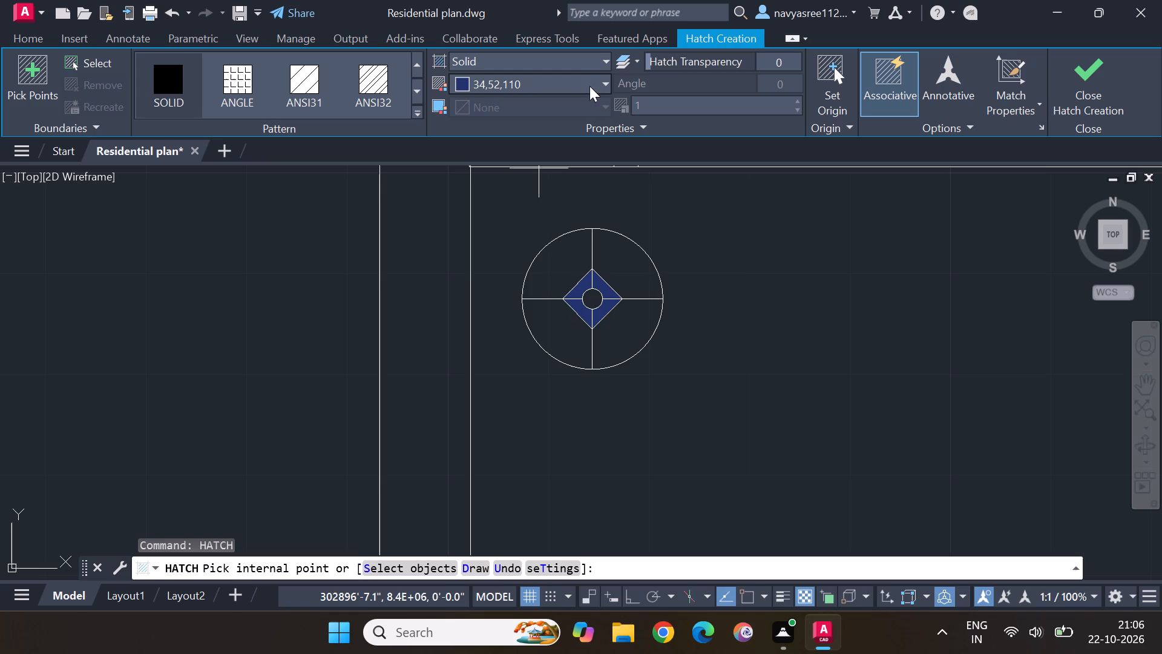
click(597, 79)
click(481, 164)
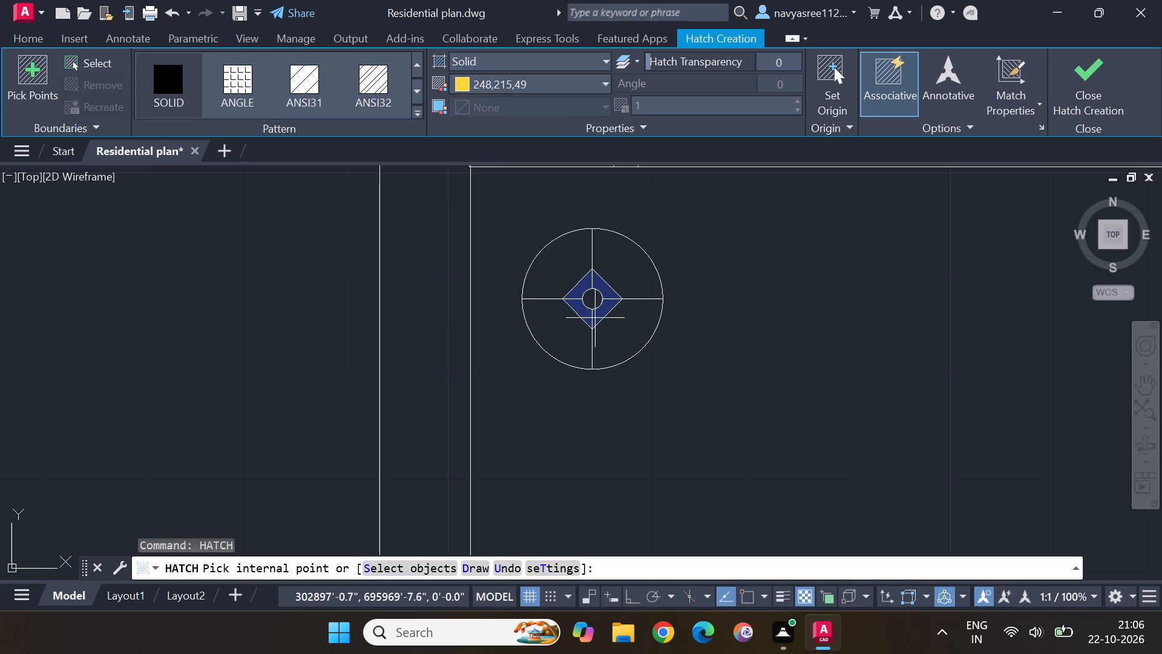
click(594, 303)
right_click(700, 280)
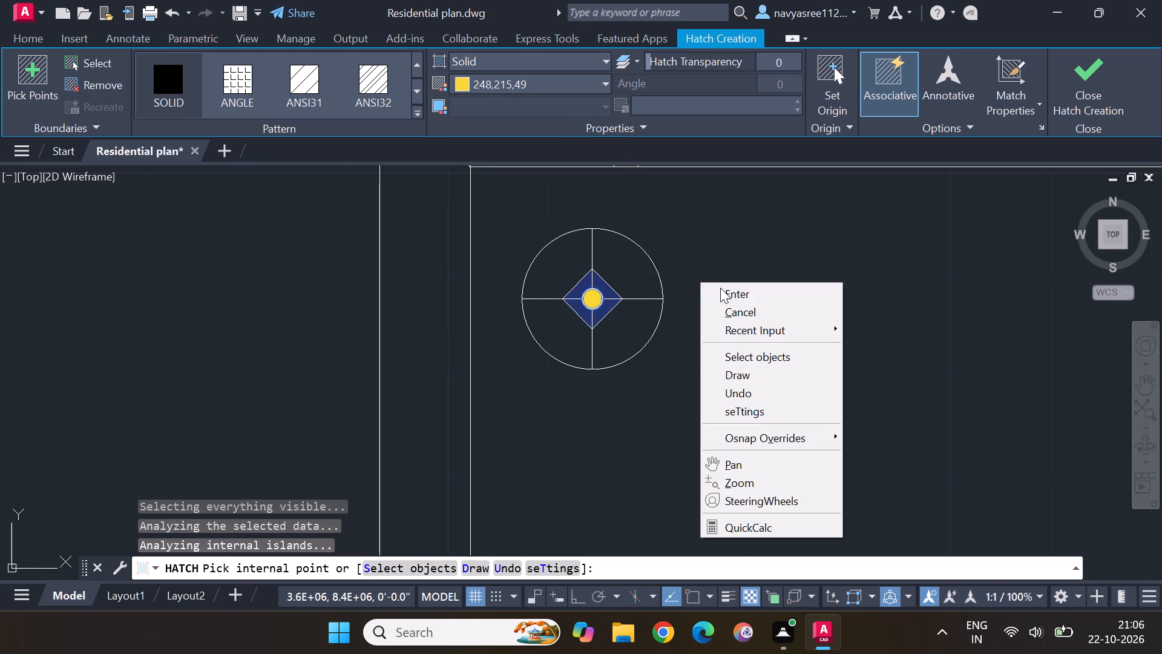
click(755, 308)
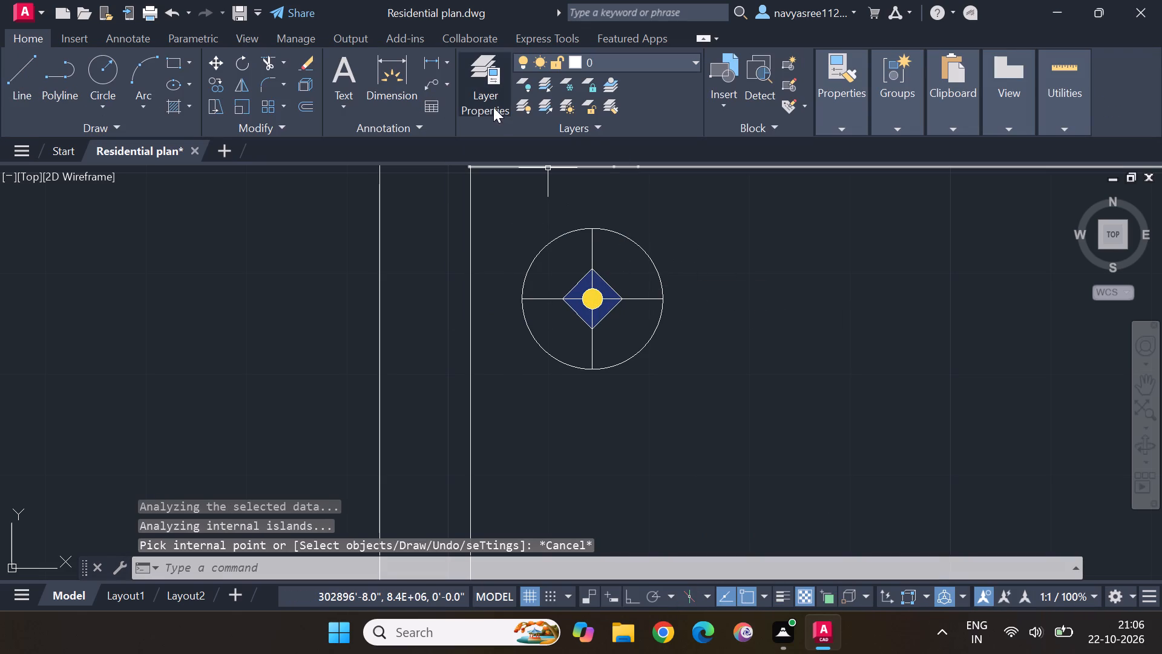
Fill the four outer quadrants of the northwest bedroom's lower lamp with a SOLID hatch in purple 100,33,101.
right_click(750, 250)
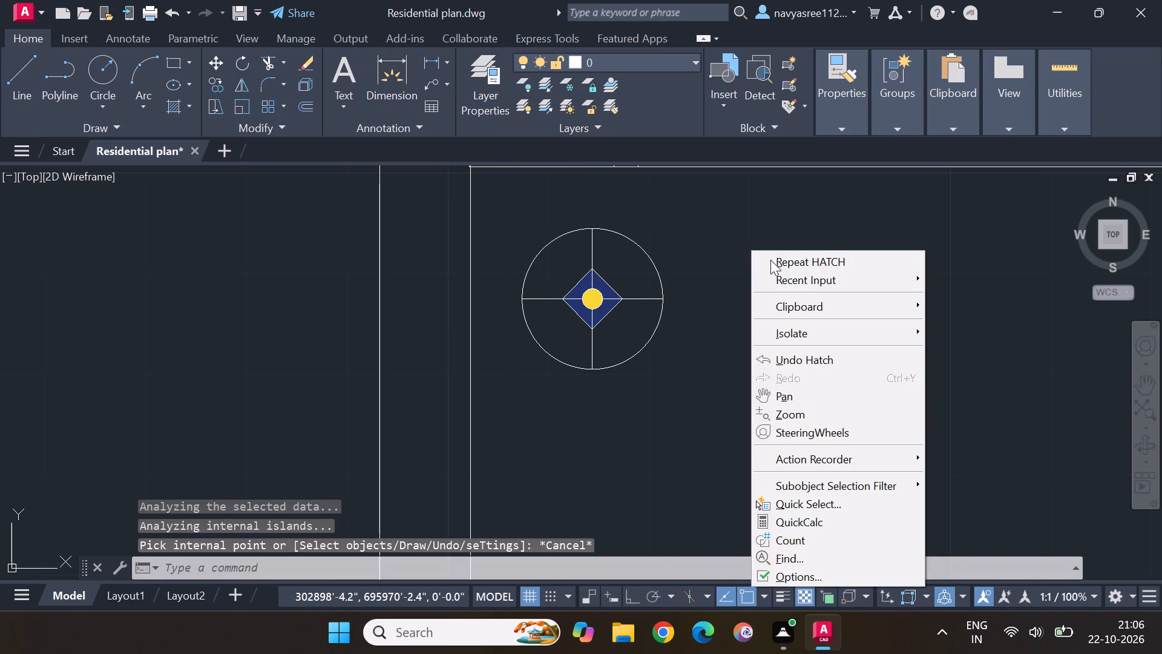
click(793, 259)
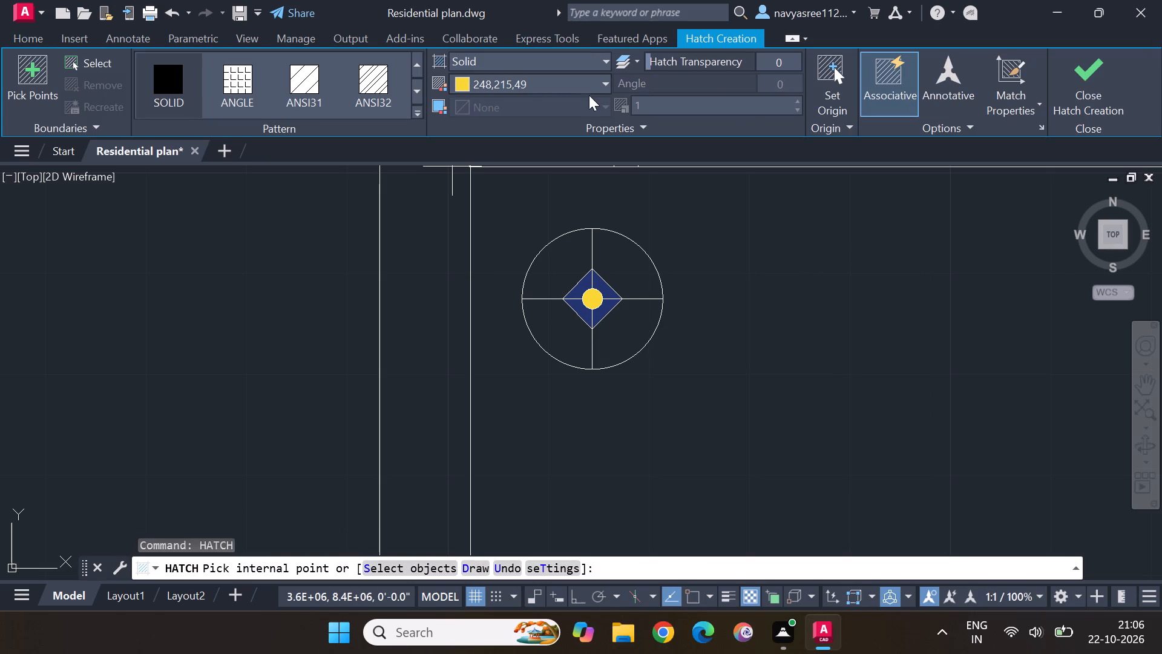
click(599, 82)
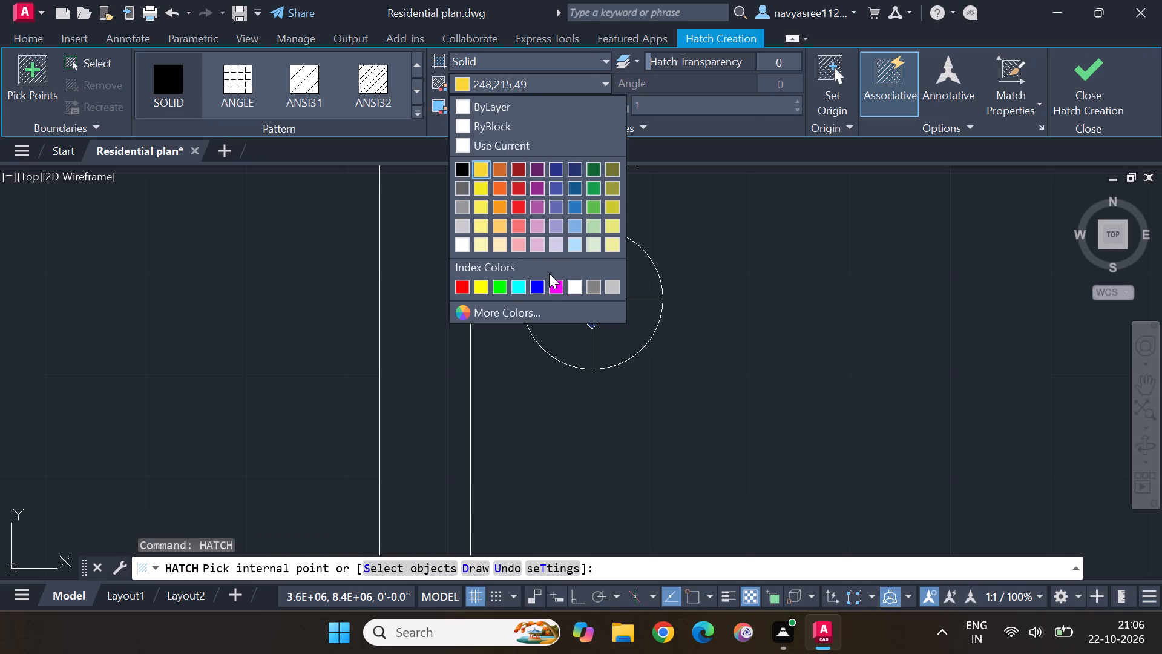
click(536, 164)
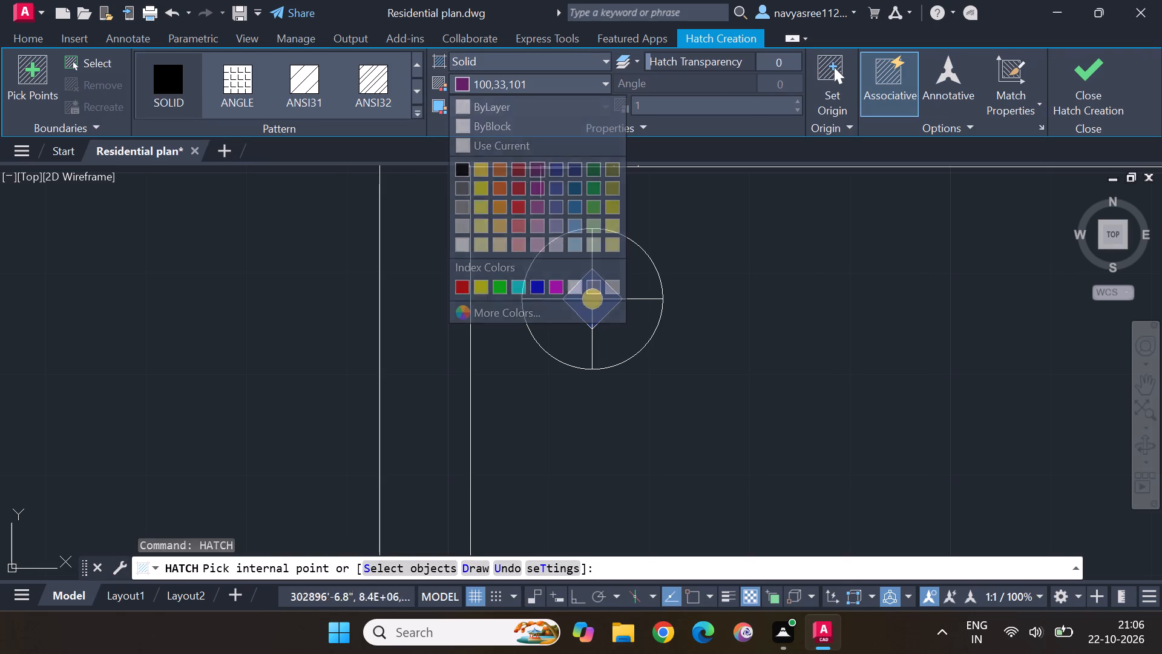
click(565, 321)
click(565, 263)
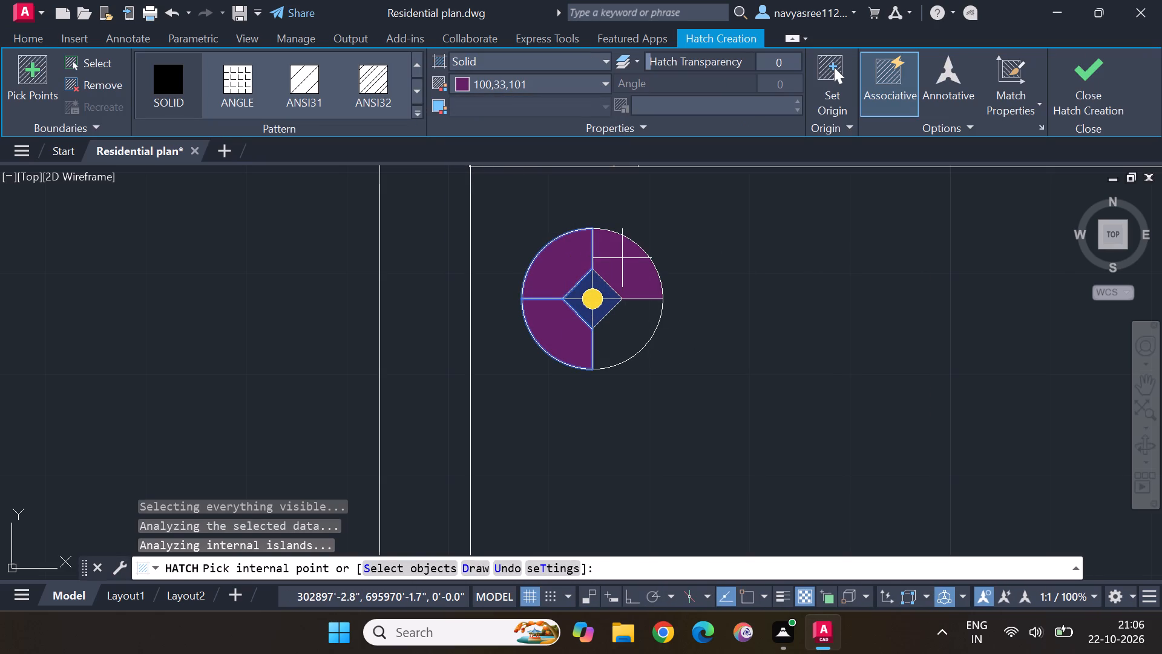
click(626, 260)
click(630, 315)
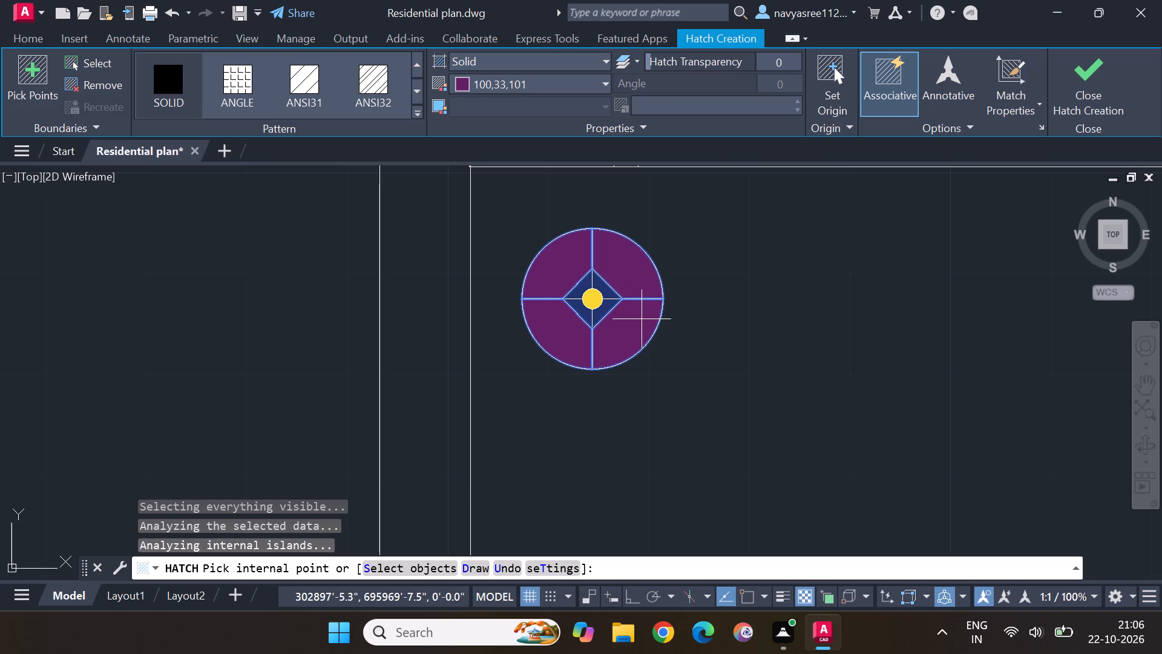
key(Escape)
Fill the four inner diamond segments of the northeast bedroom's upper bedside lamp with a SOLID hatch in green 88,186,72.
scroll(723, 272, down, 3)
middle_drag(723, 385, 663, 434)
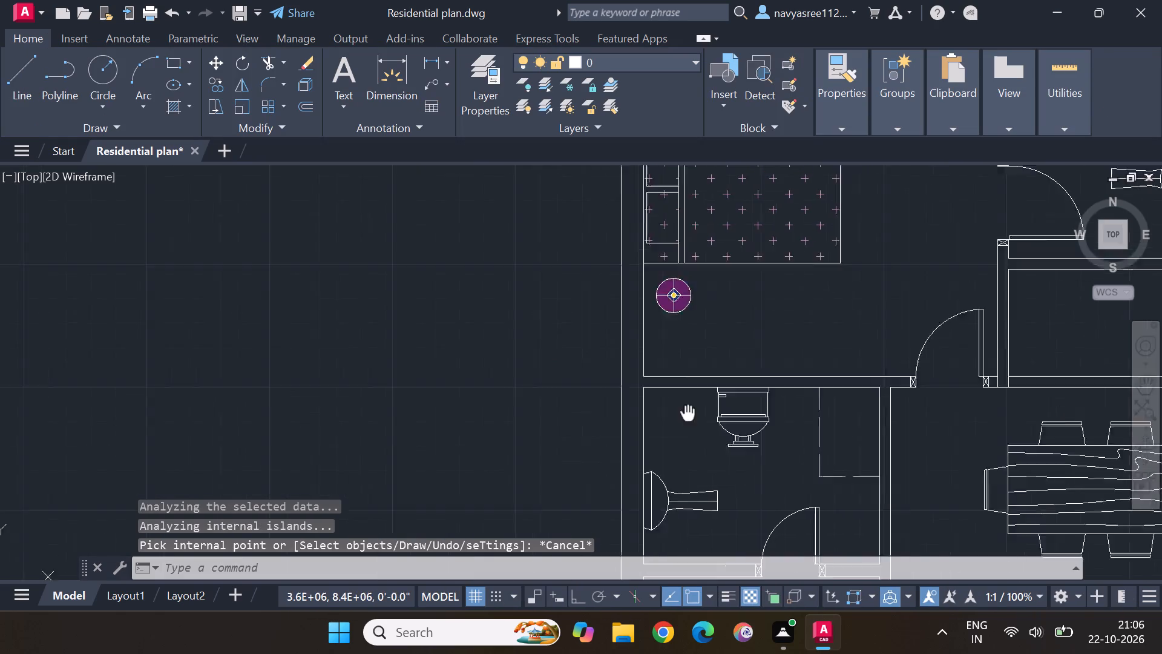
middle_drag(663, 434, 592, 470)
scroll(697, 302, down, 2)
middle_drag(744, 275, 550, 346)
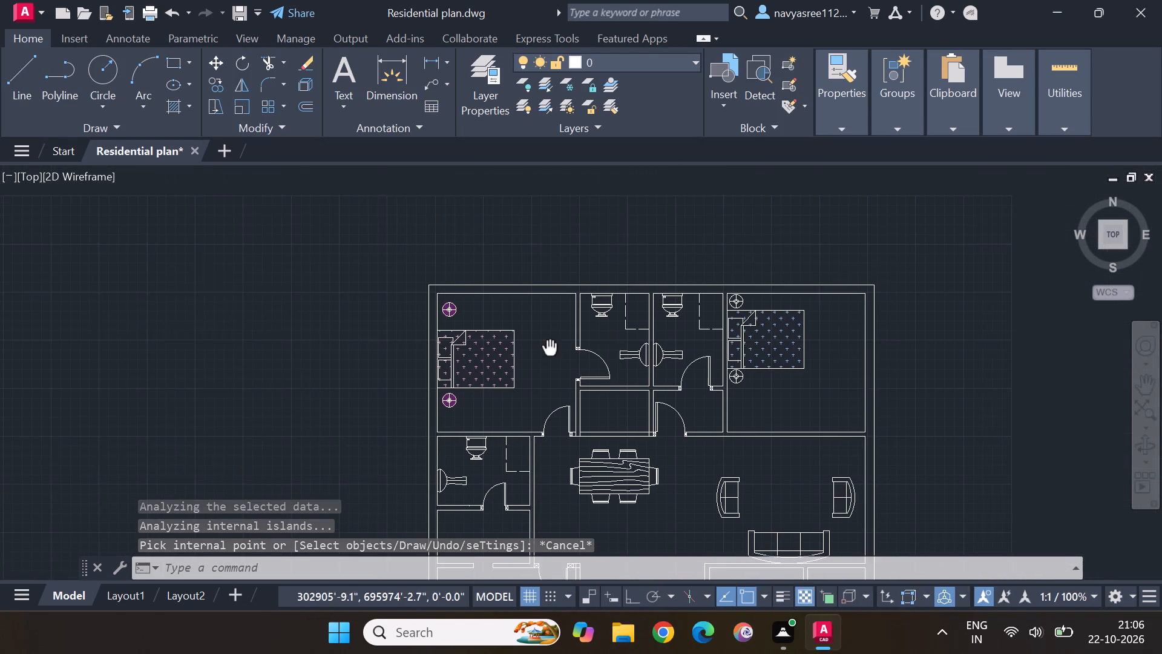
scroll(754, 299, up, 5)
middle_drag(681, 299, 761, 314)
scroll(761, 314, up, 2)
middle_drag(742, 251, 842, 342)
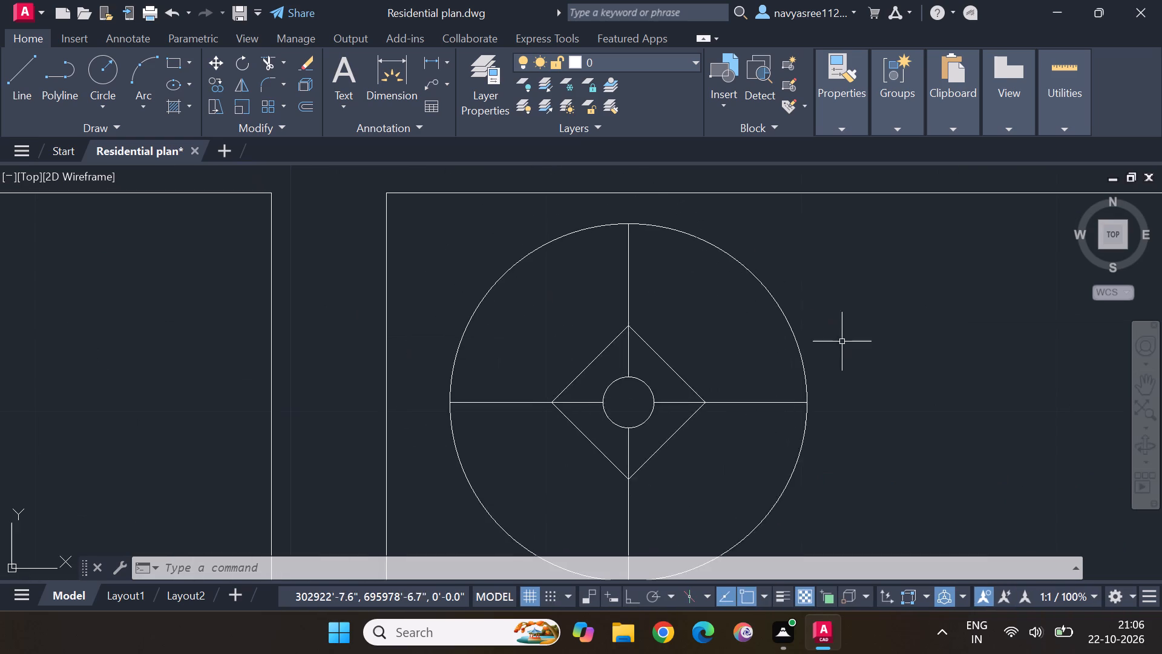
right_click(847, 272)
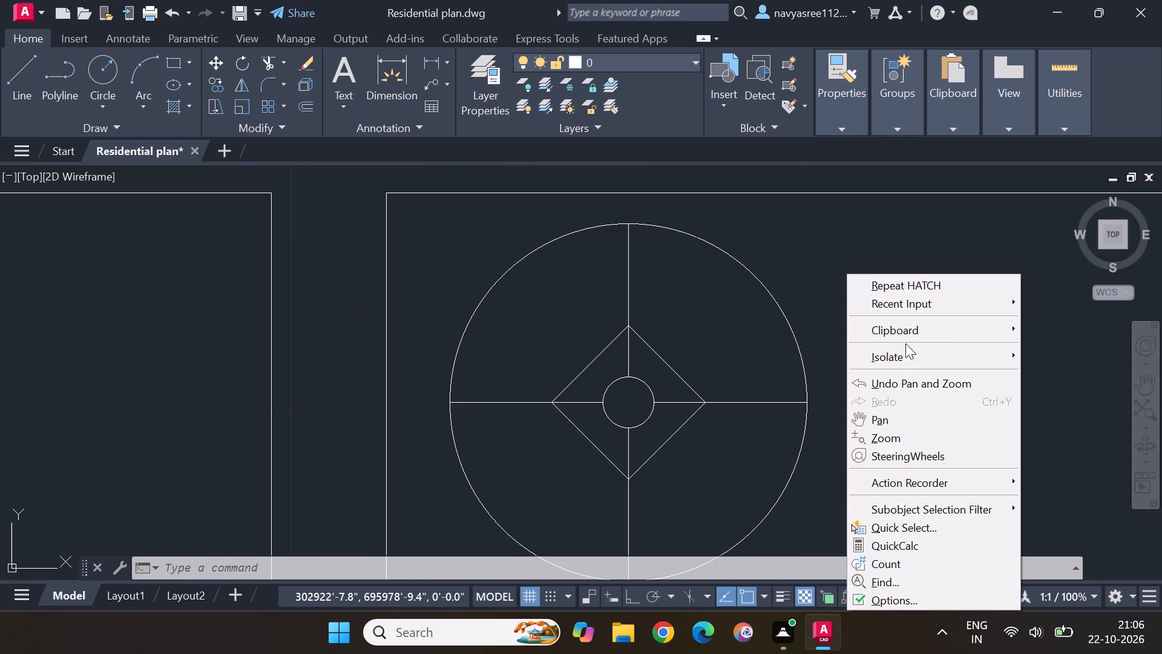
click(908, 288)
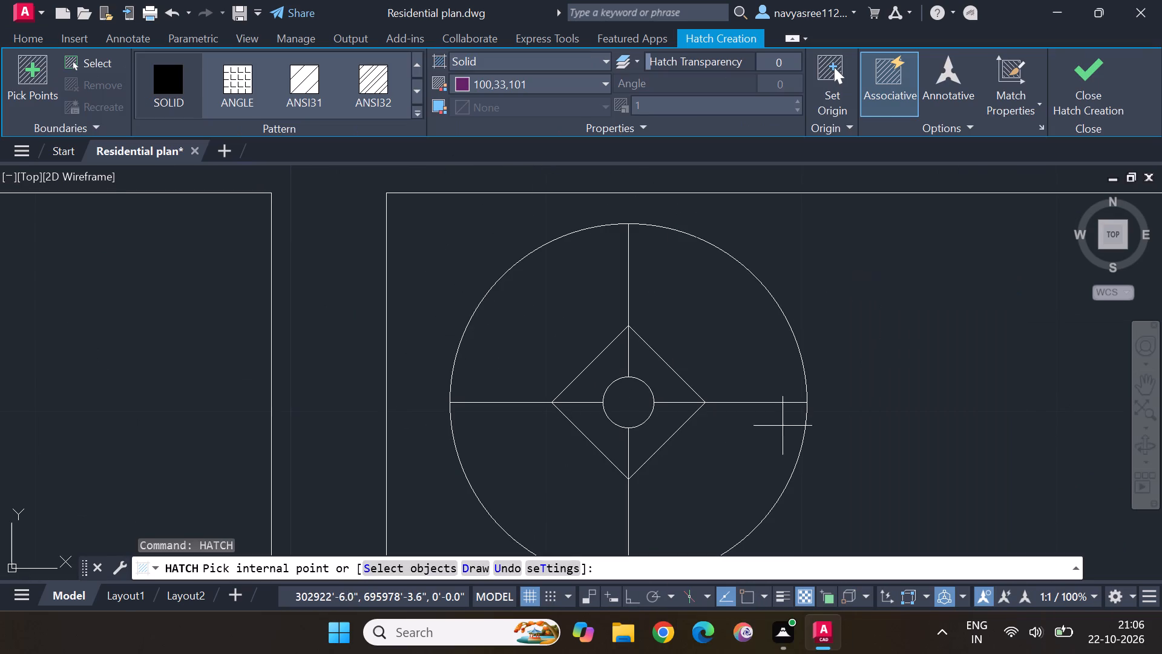
click(601, 81)
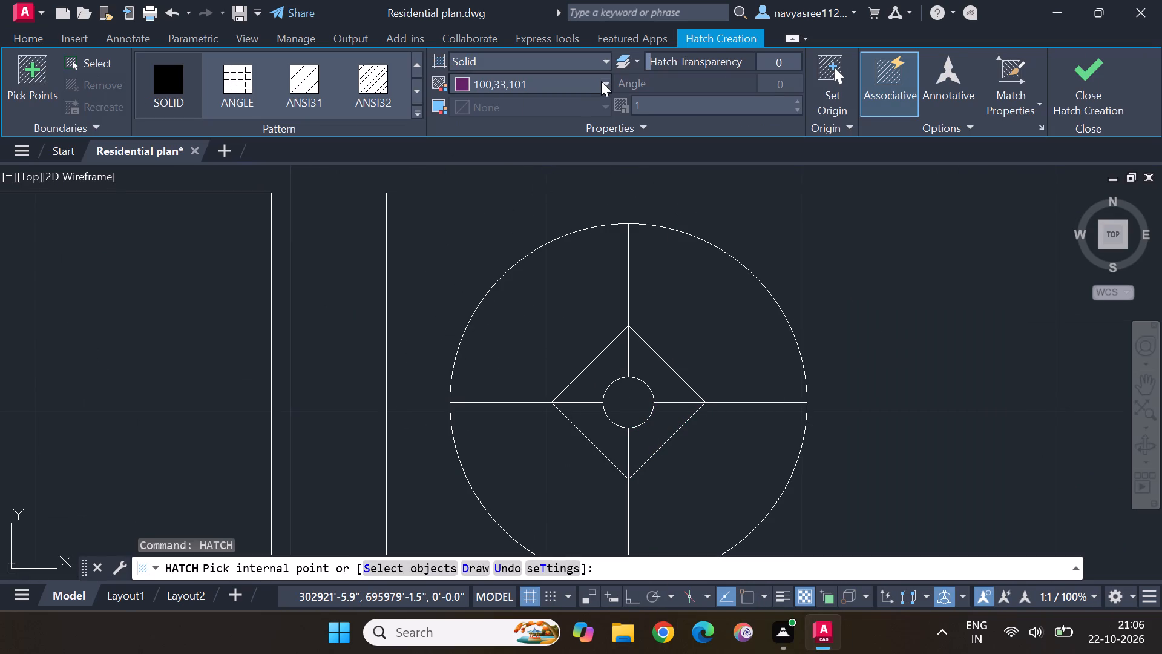
click(588, 202)
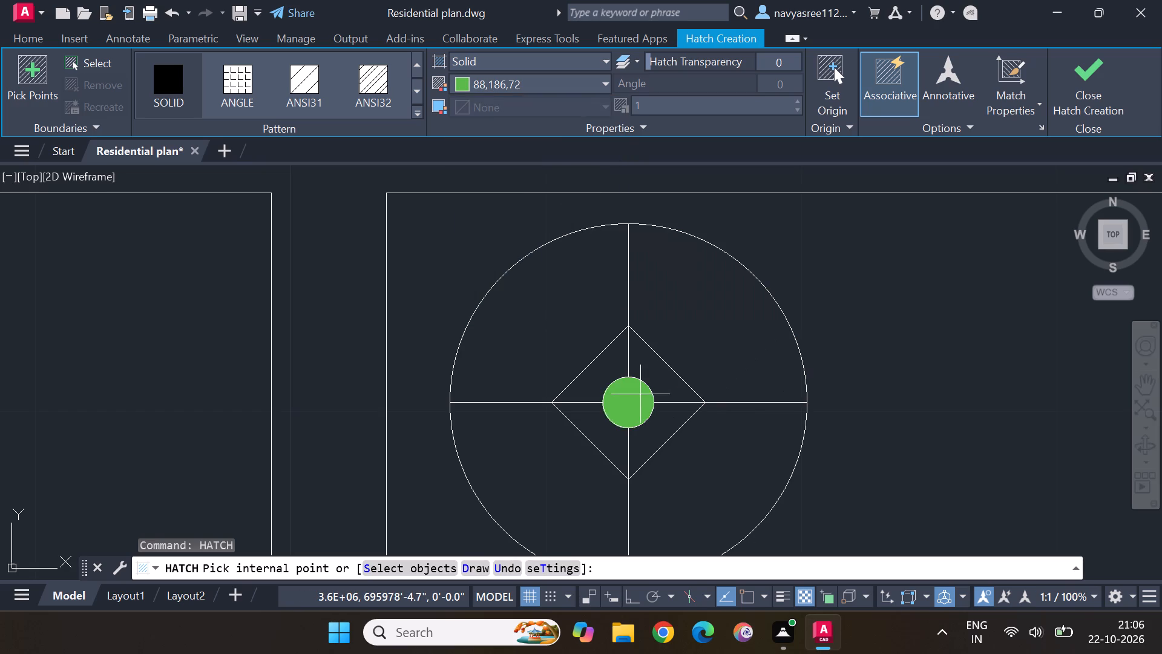
click(618, 366)
click(655, 372)
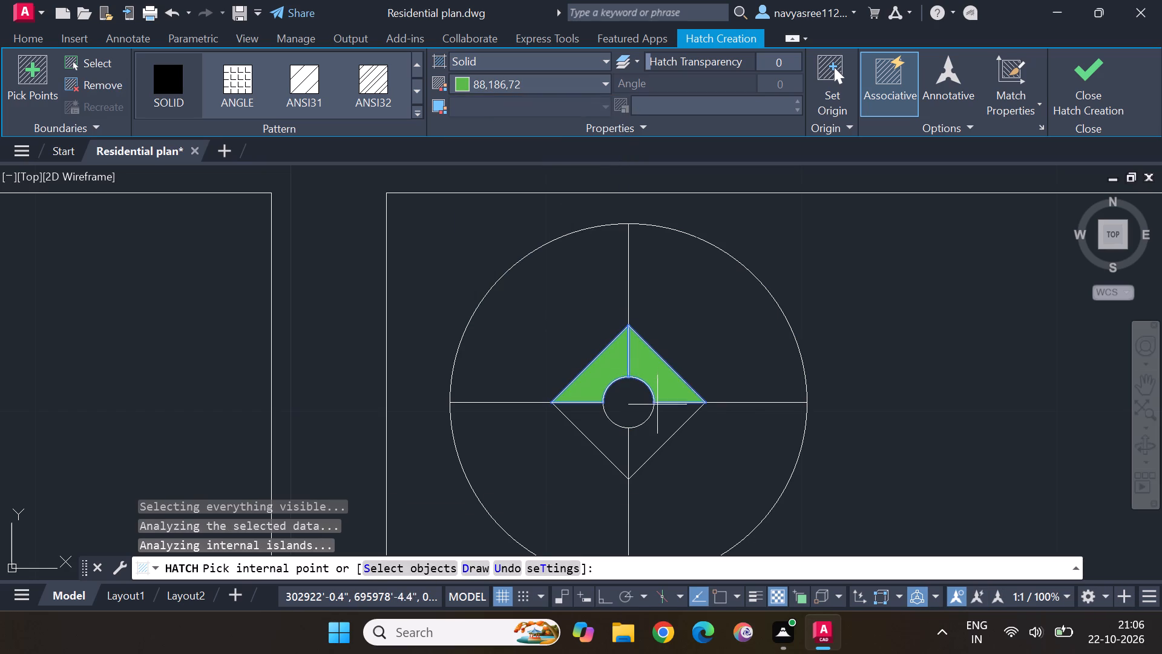
click(657, 414)
click(606, 427)
Fill the four inner diamond segments of the northeast bedroom's lower bedside lamp with the same SOLID hatch in green 88,186,72.
scroll(726, 394, down, 1)
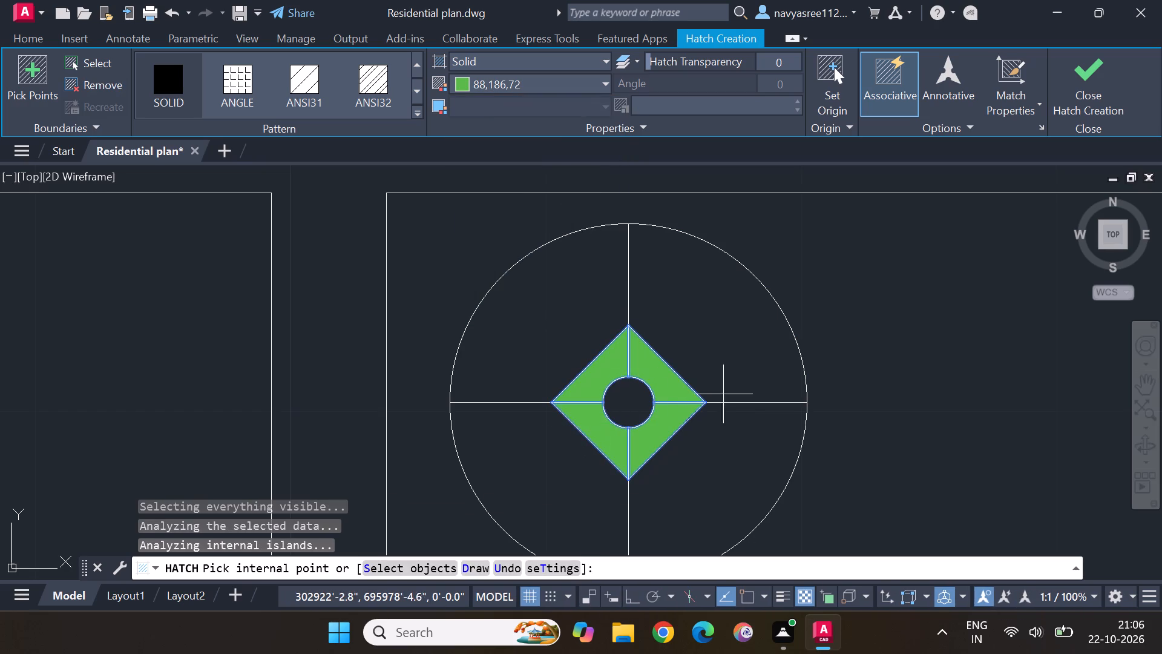
scroll(790, 440, down, 1)
middle_drag(792, 446, 742, 174)
scroll(742, 188, down, 1)
scroll(747, 251, down, 1)
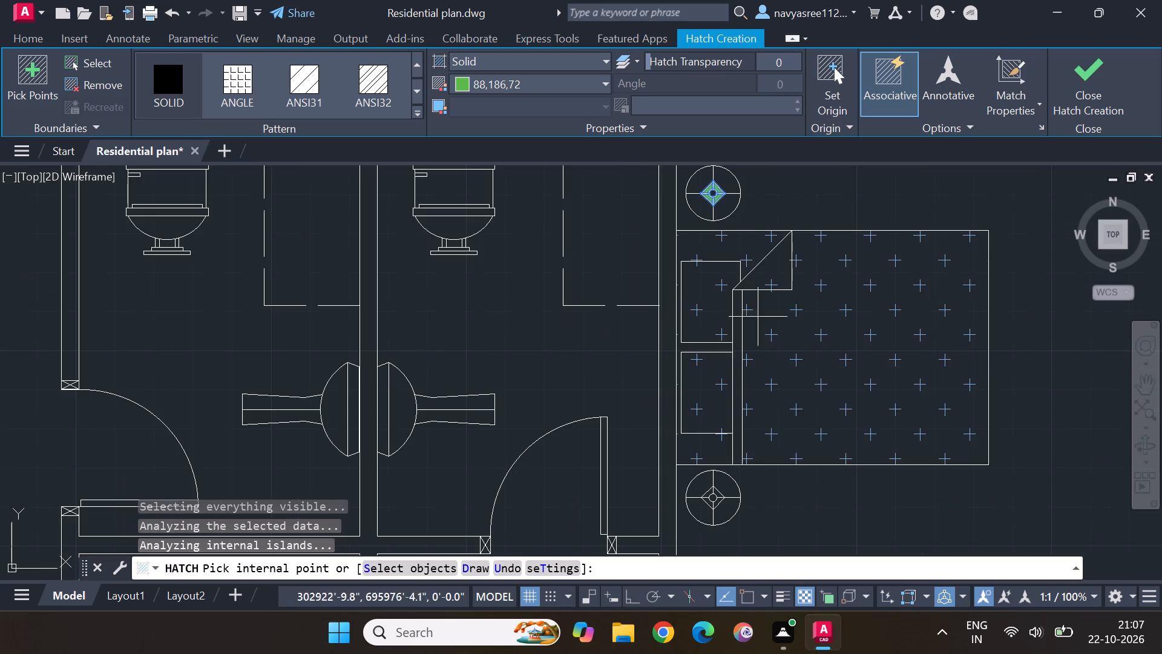
scroll(738, 500, up, 2)
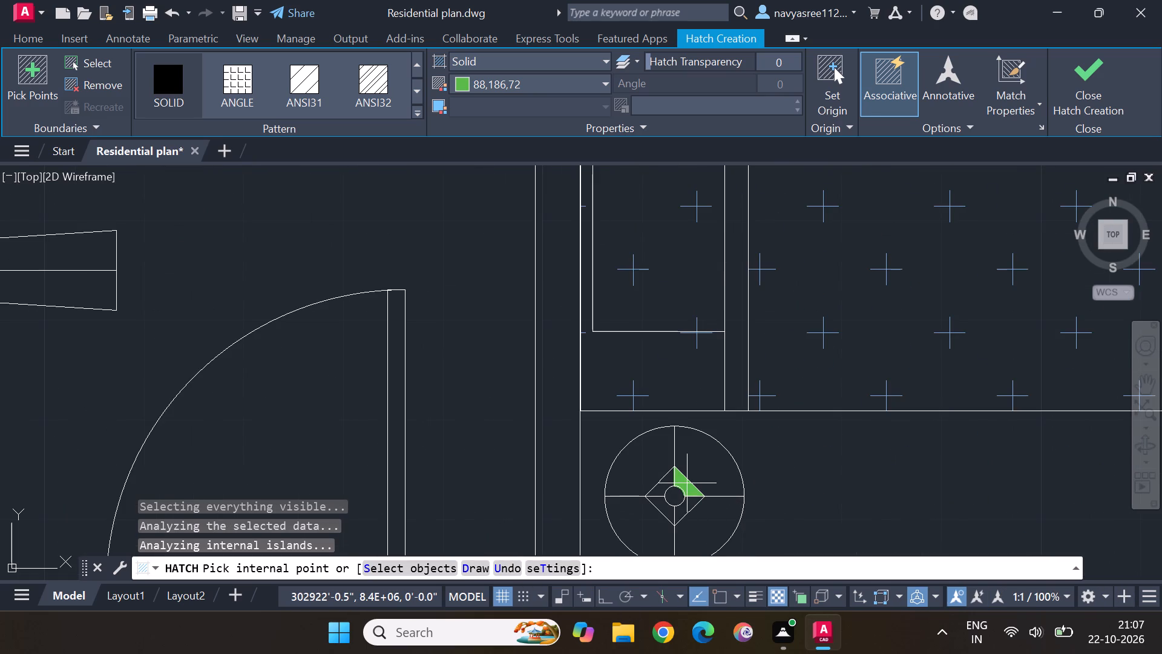
click(686, 484)
drag(657, 484, 658, 491)
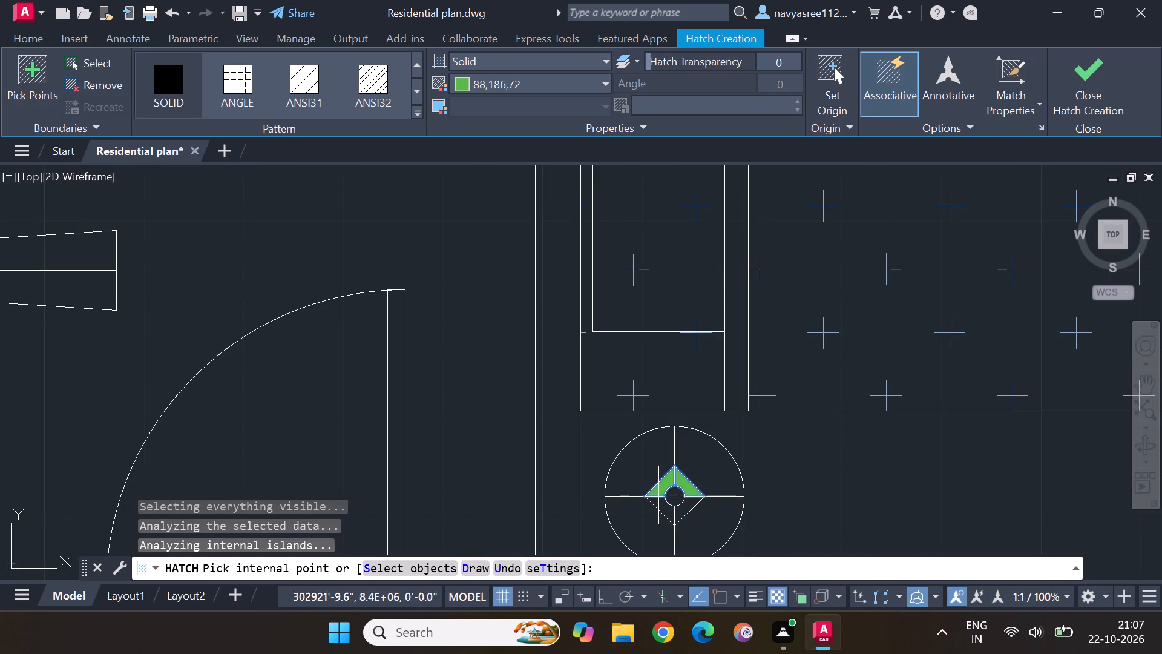
click(660, 507)
click(686, 509)
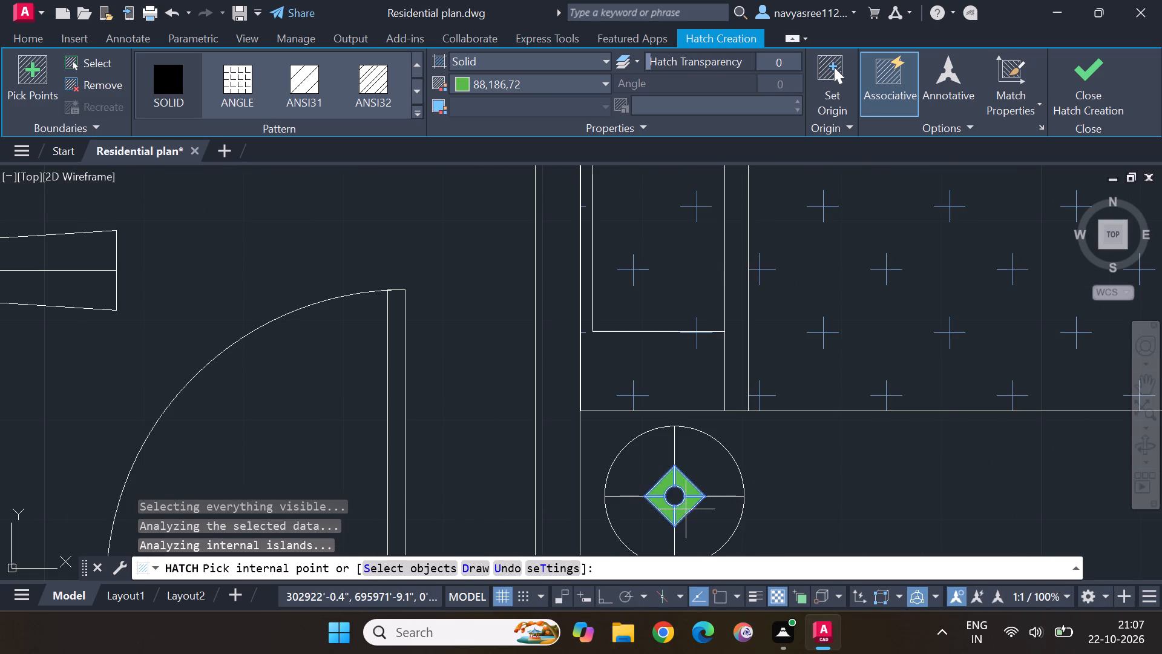
key(Escape)
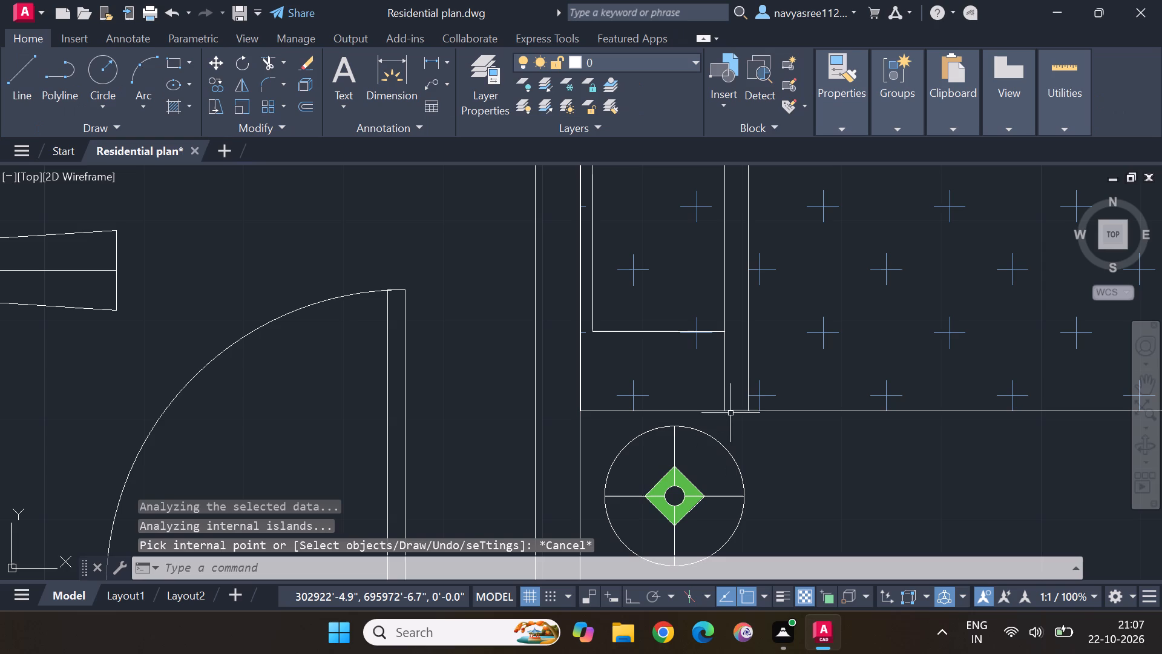
key(Escape)
Fill the four outer quadrants of the northeast bedroom's lower lamp with a SOLID hatch in light blue 122,175,223.
right_click(834, 462)
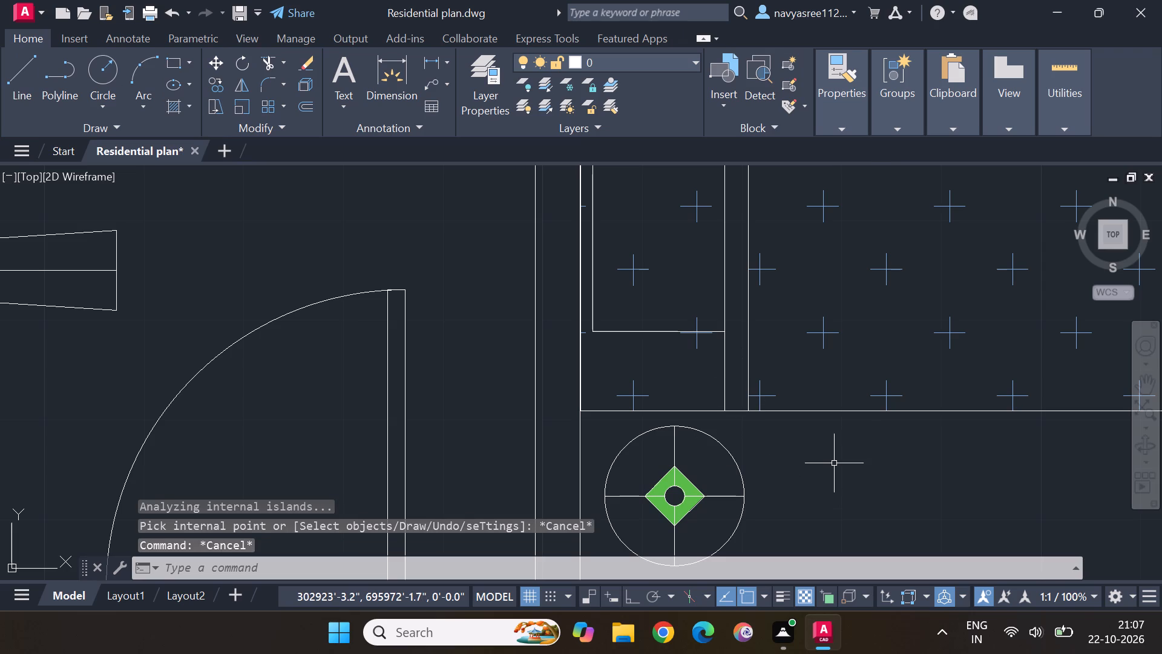
click(839, 136)
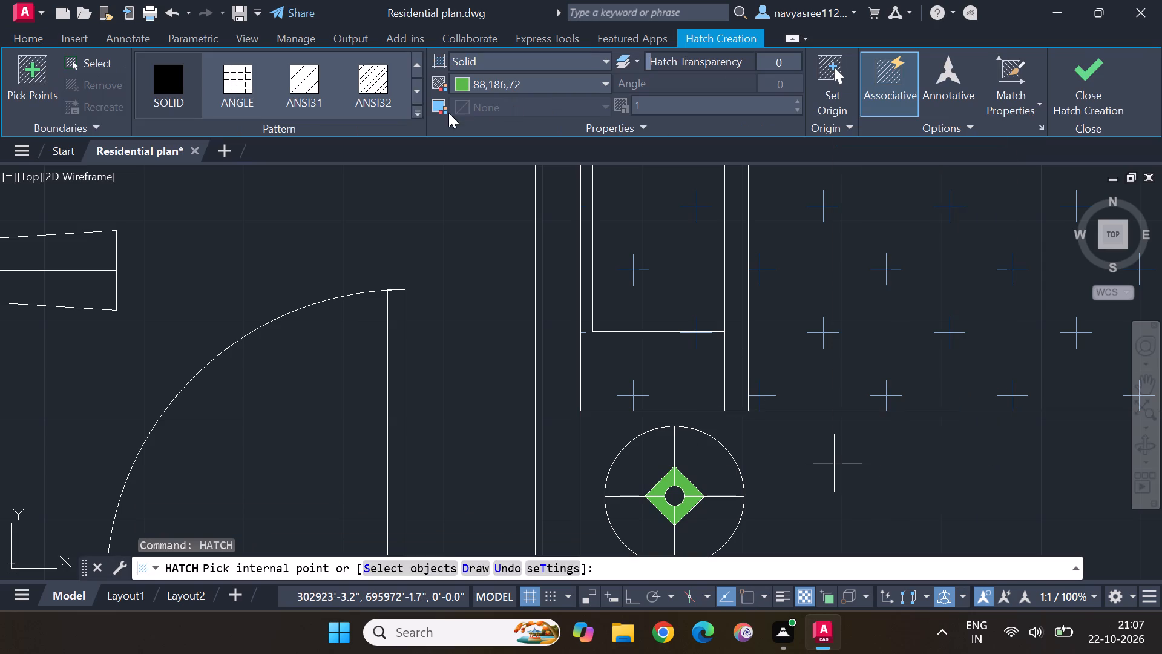
click(605, 80)
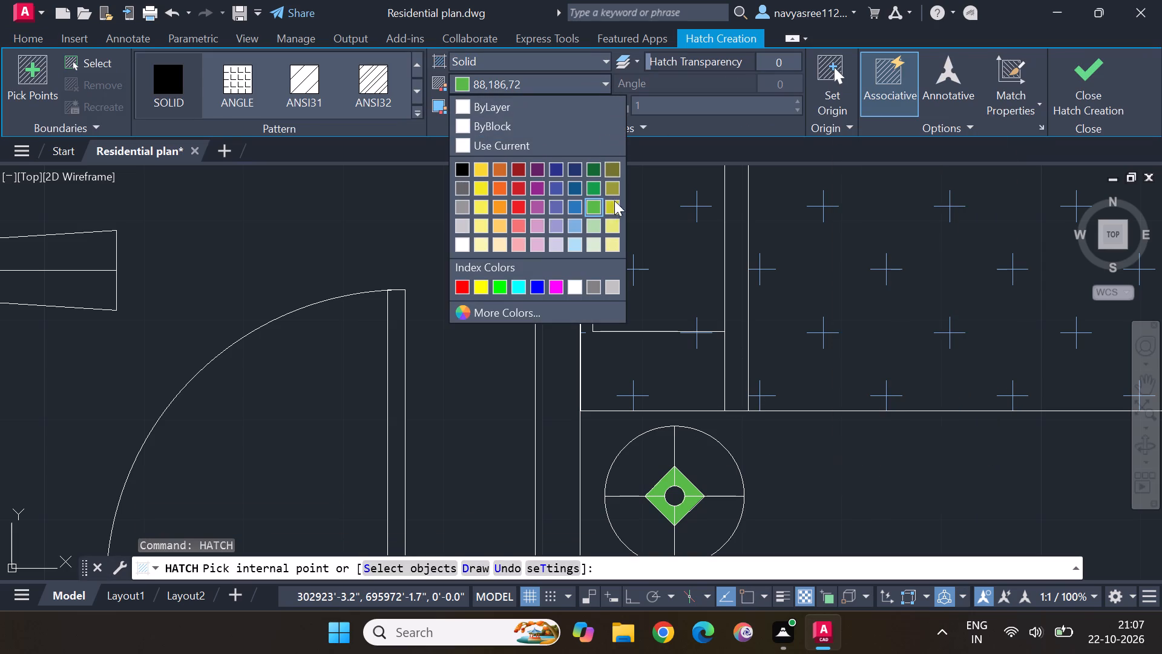
click(579, 228)
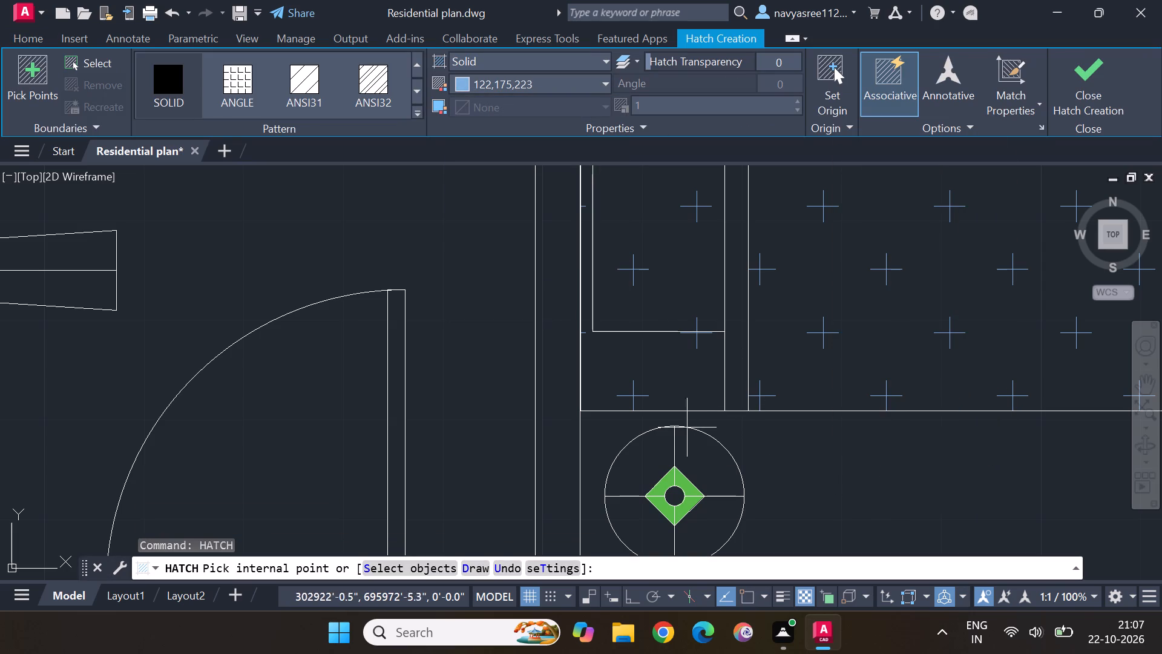
click(670, 454)
click(701, 465)
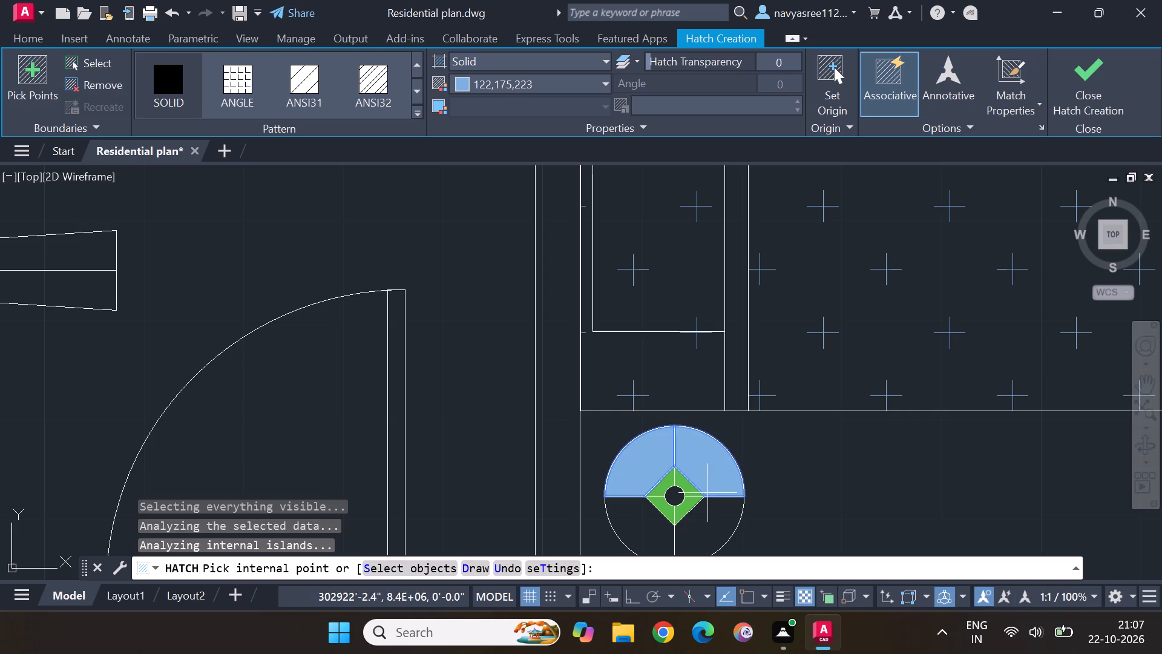
click(708, 518)
click(660, 529)
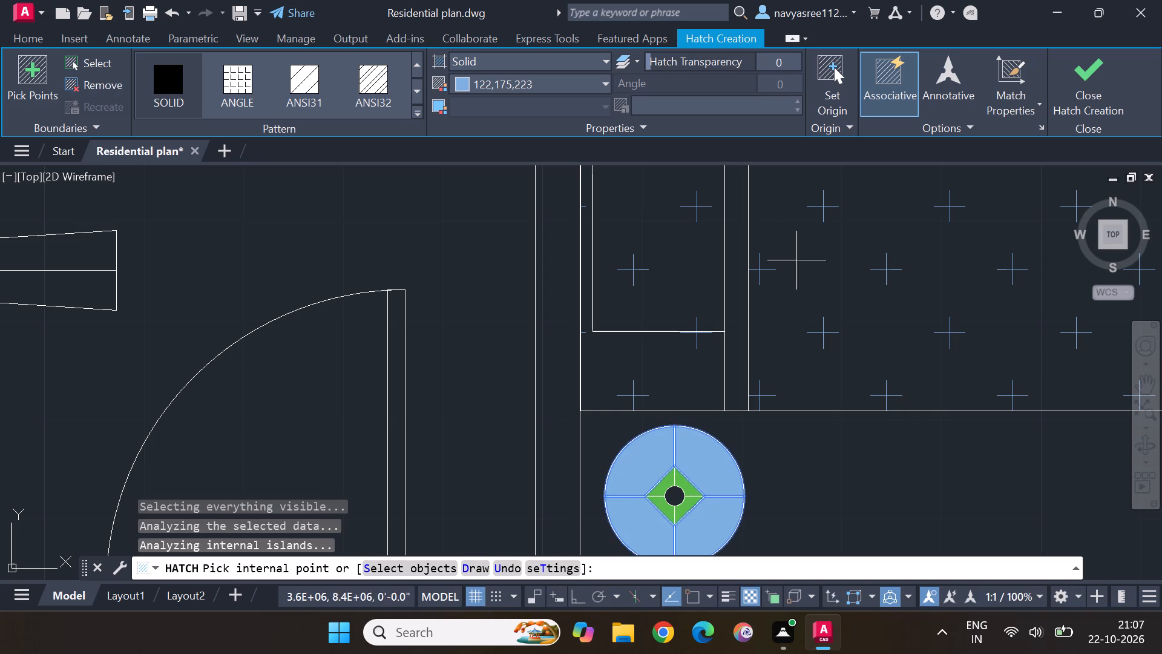
Fill the four outer quadrants of the northeast bedroom's upper lamp with the same SOLID hatch in light blue 122,175,223.
middle_drag(829, 348, 901, 619)
scroll(869, 394, down, 2)
middle_drag(866, 294, 871, 353)
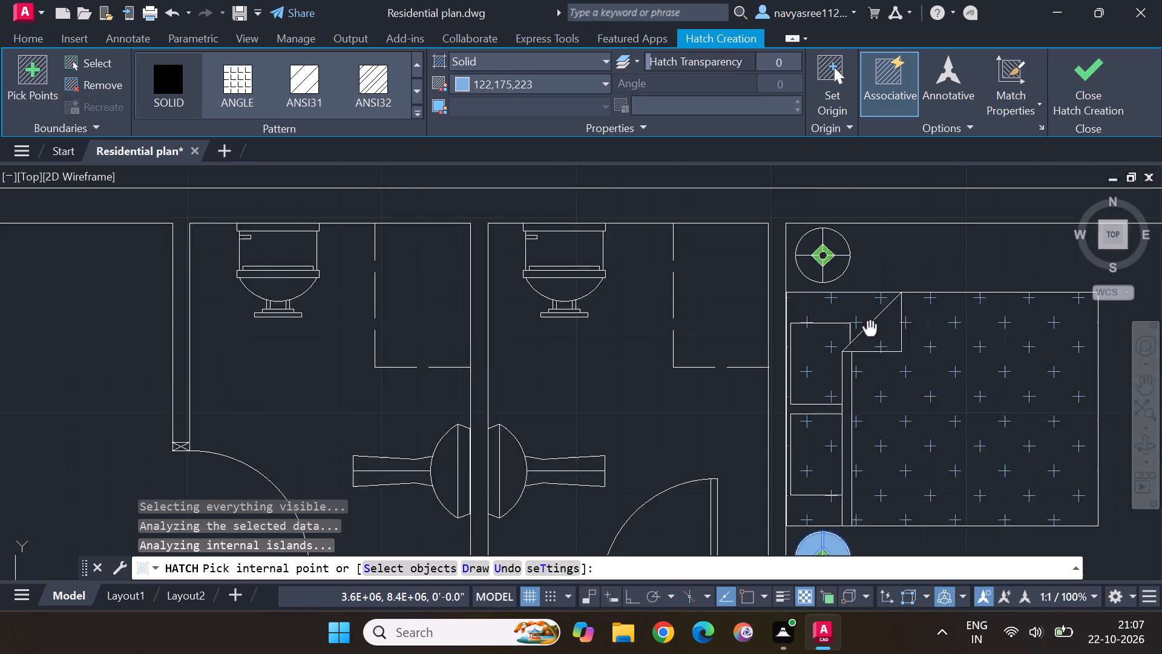
middle_drag(871, 353, 887, 467)
scroll(851, 397, up, 2)
click(813, 372)
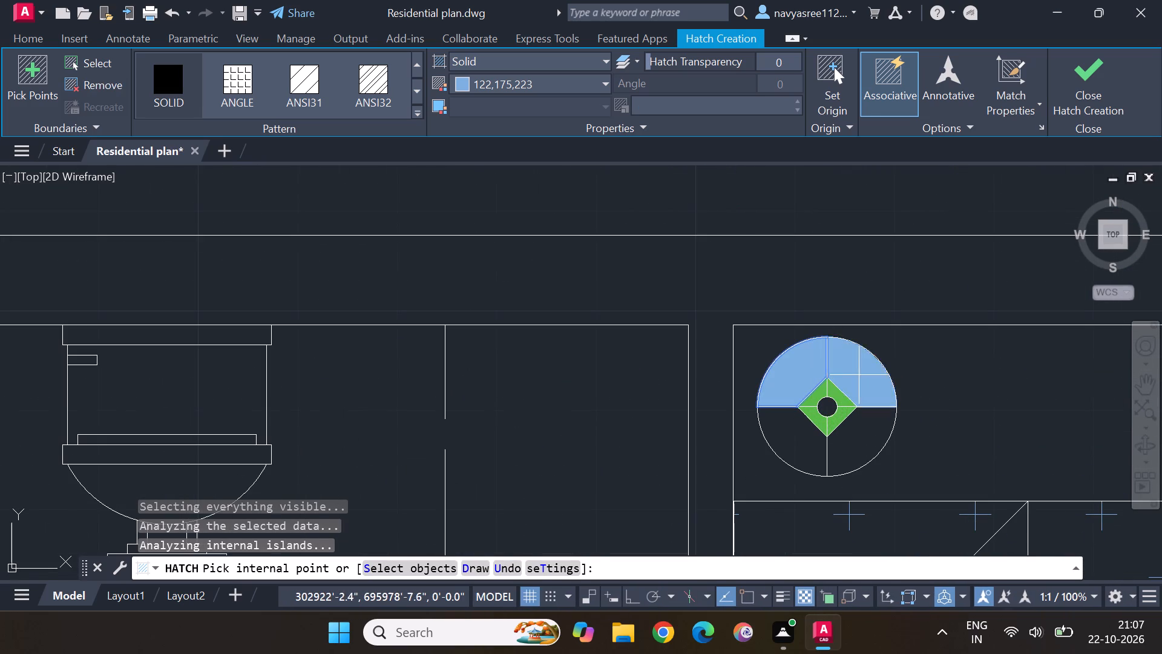
click(859, 375)
click(849, 439)
click(793, 451)
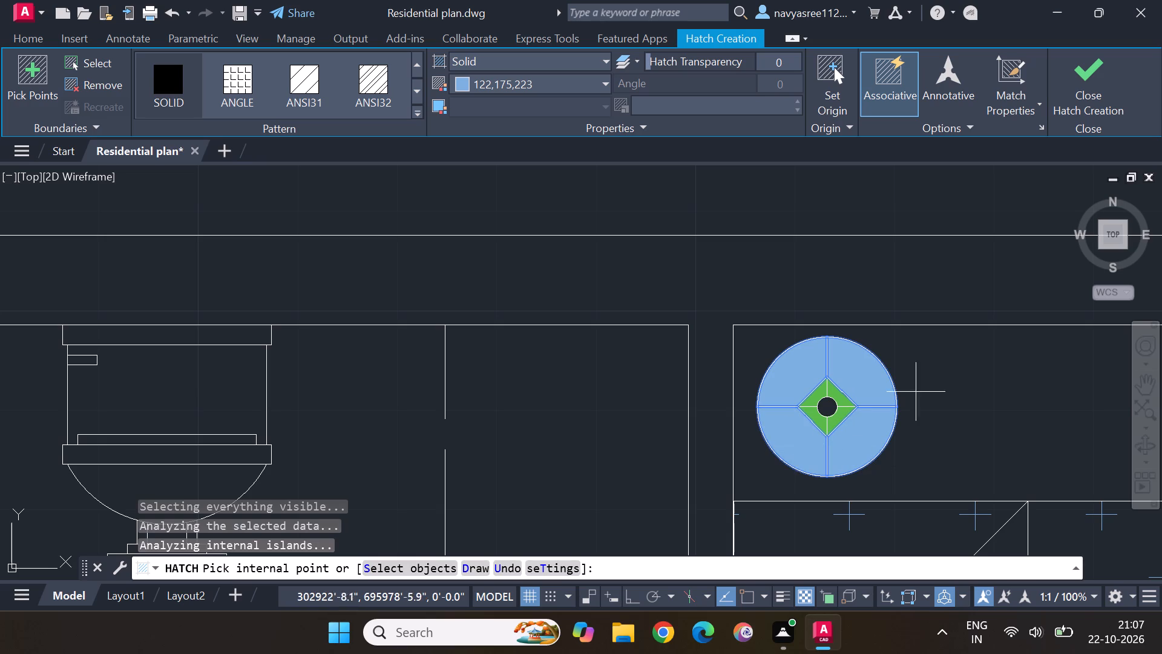
key(Escape)
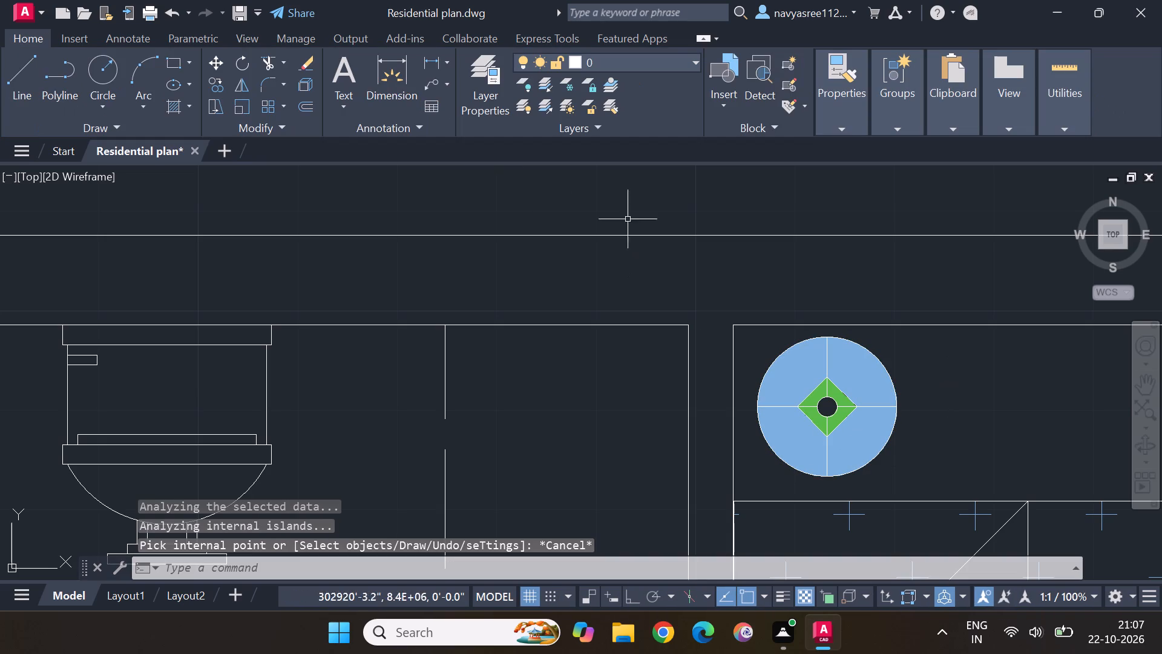
Fill the small centre circles of the northeast bedroom's upper and lower bedside lamps with a SOLID hatch in red 205,32,39.
right_click(930, 359)
click(937, 36)
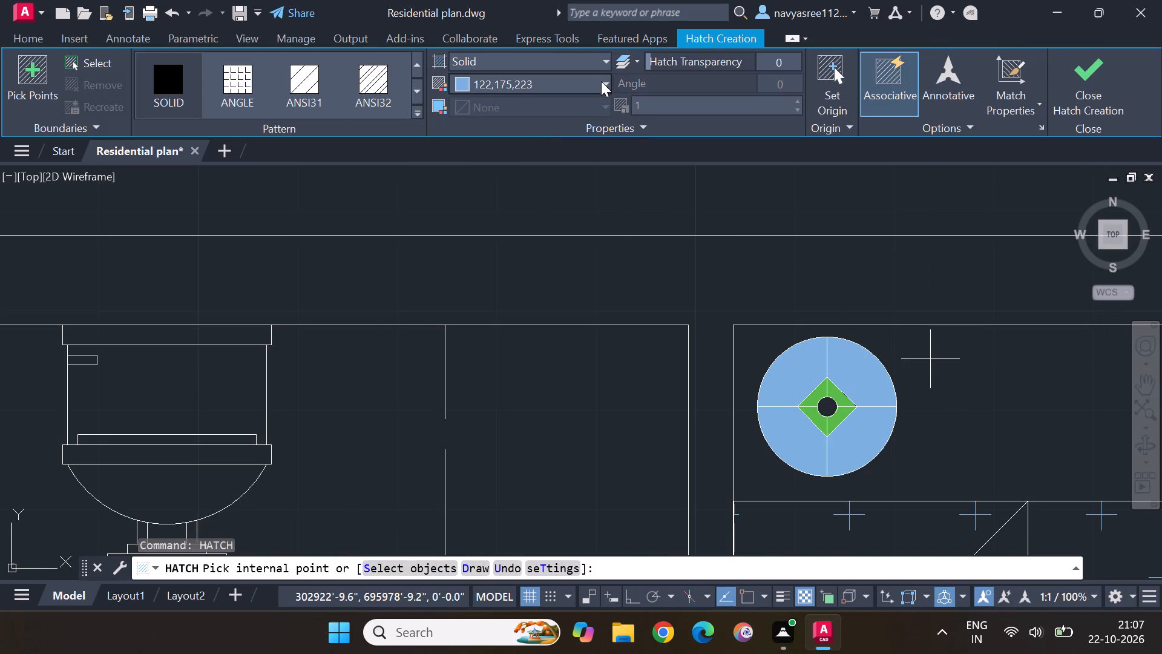
click(602, 87)
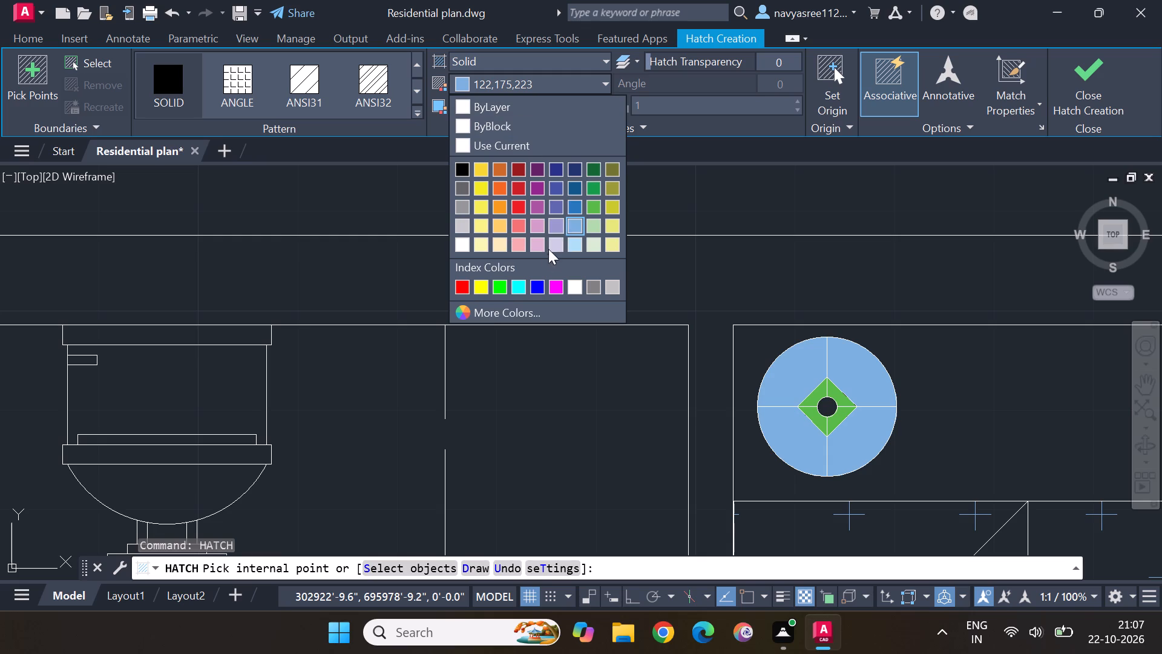
click(520, 187)
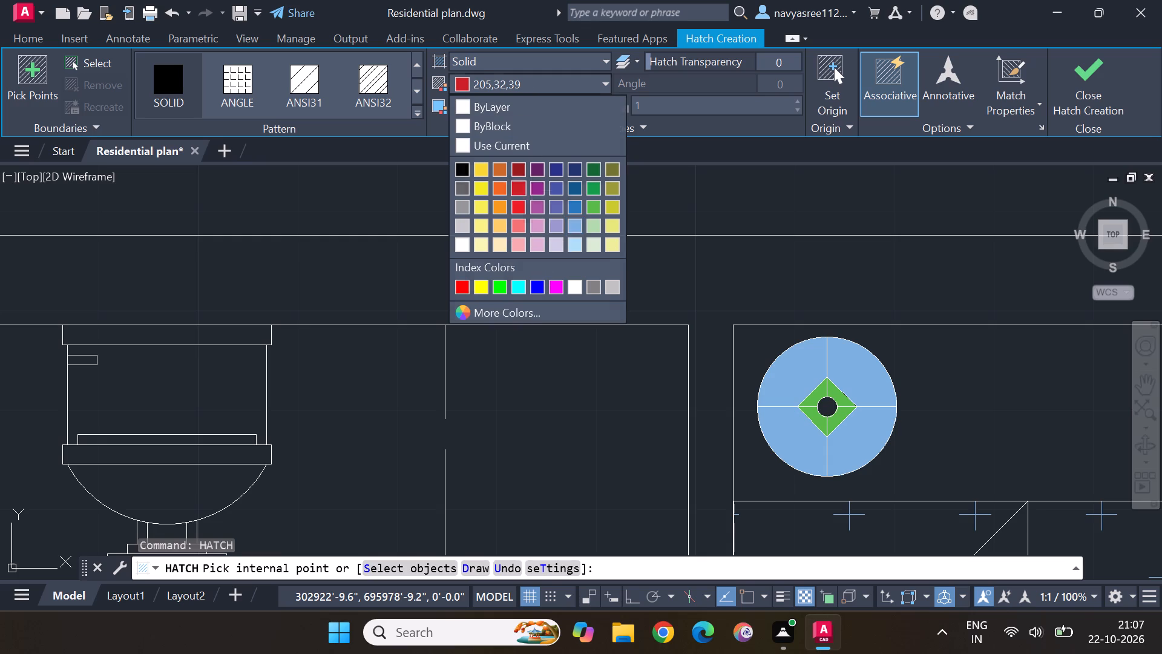
click(831, 411)
scroll(960, 369, down, 2)
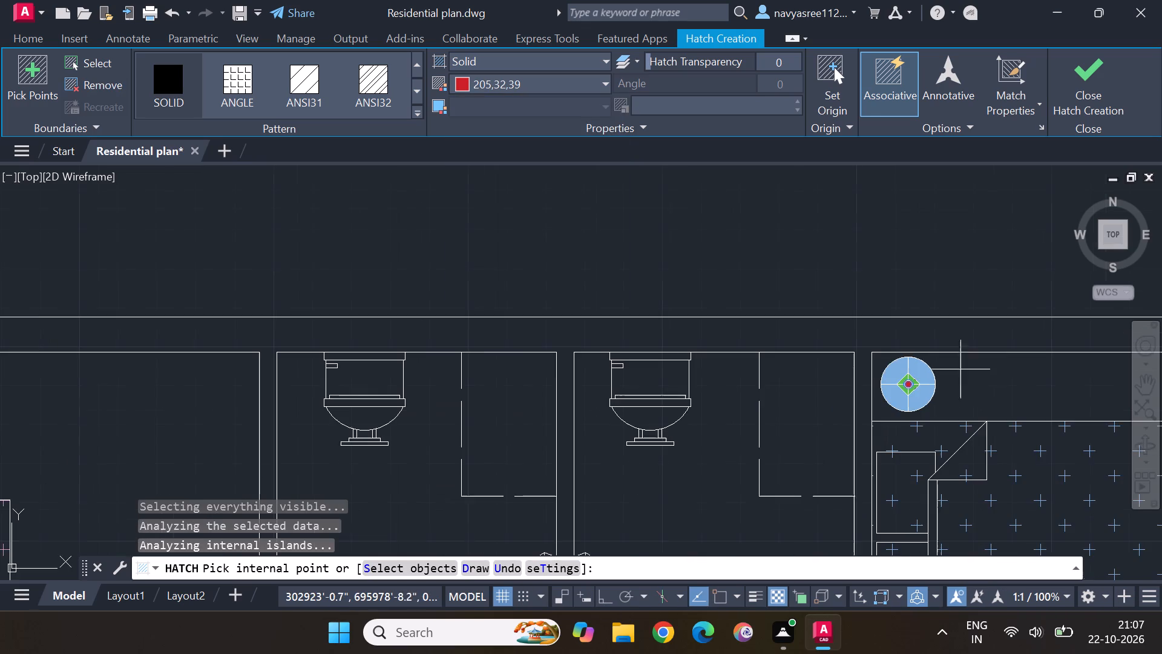
middle_drag(977, 400, 724, 168)
scroll(672, 471, up, 2)
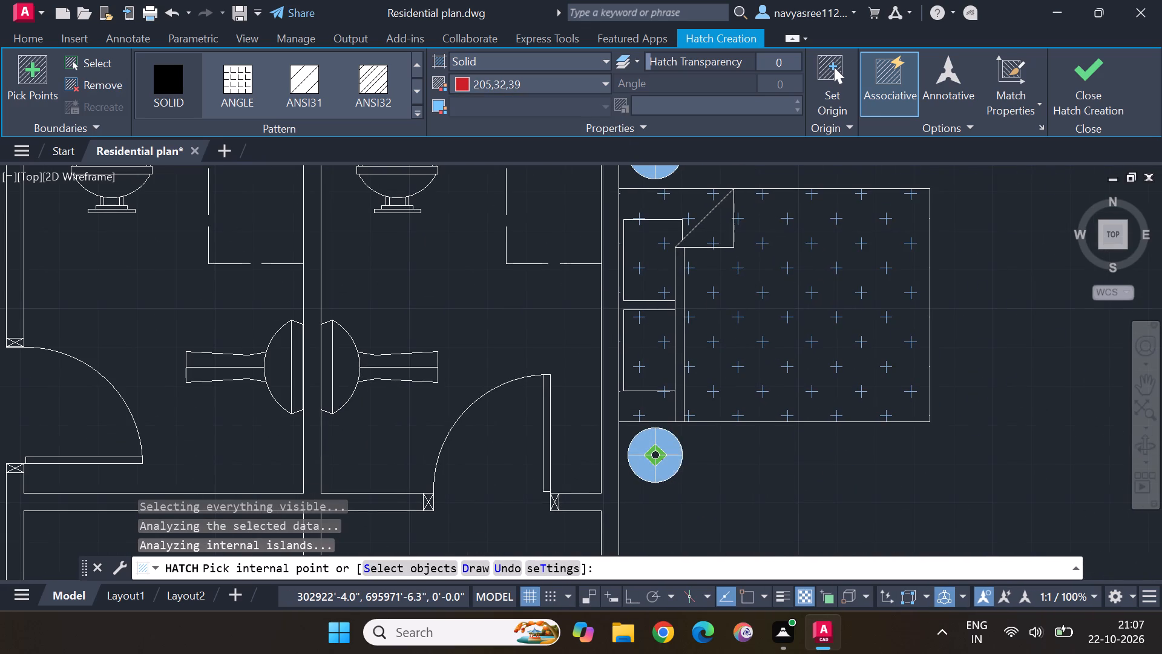
scroll(666, 474, up, 2)
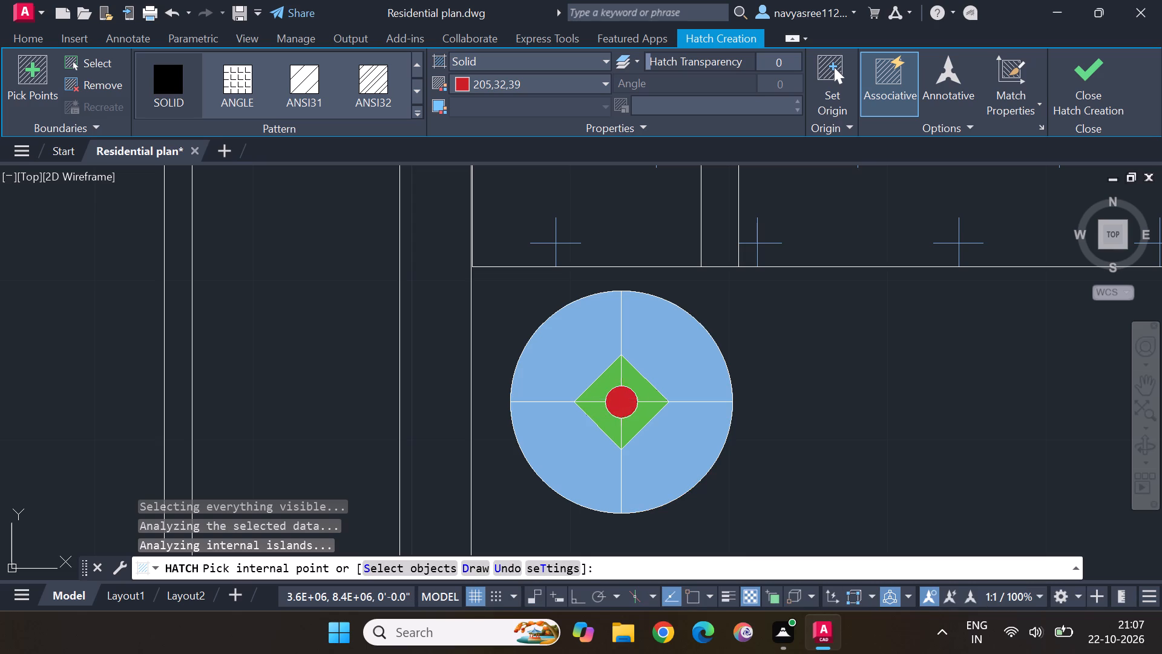
click(622, 400)
scroll(681, 371, down, 3)
key(Escape)
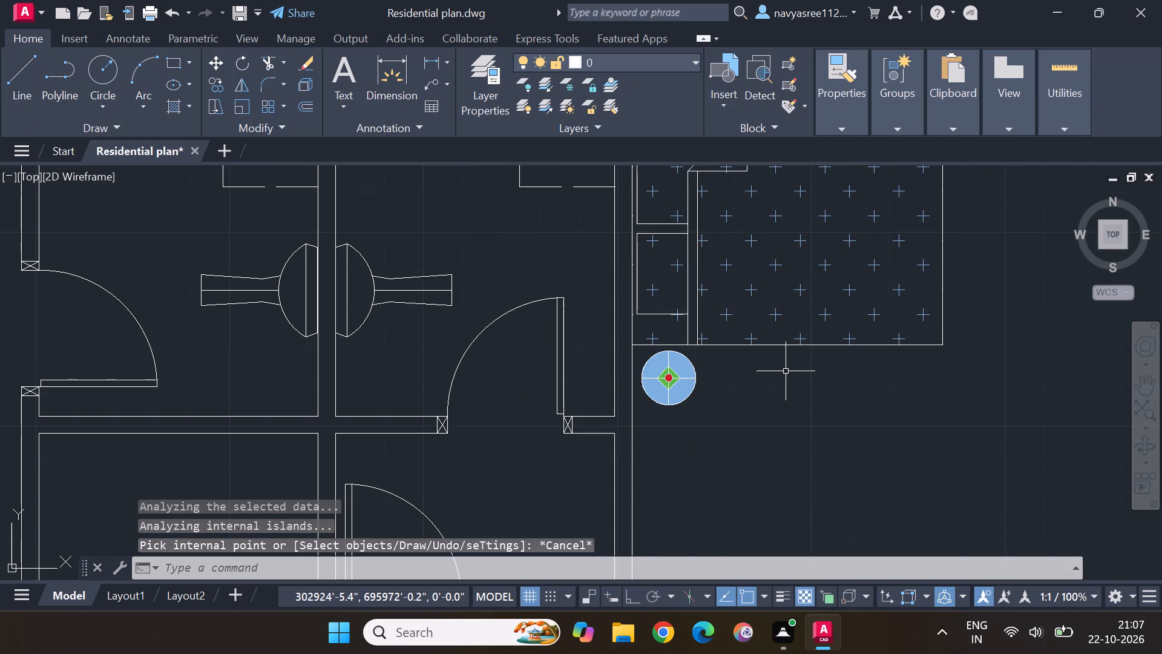
key(Escape)
Fill the small centre circle of the southwest bedroom's upper bedside lamp with a SOLID hatch in lavender 152,152,204.
scroll(786, 371, down, 3)
middle_drag(789, 411, 875, 228)
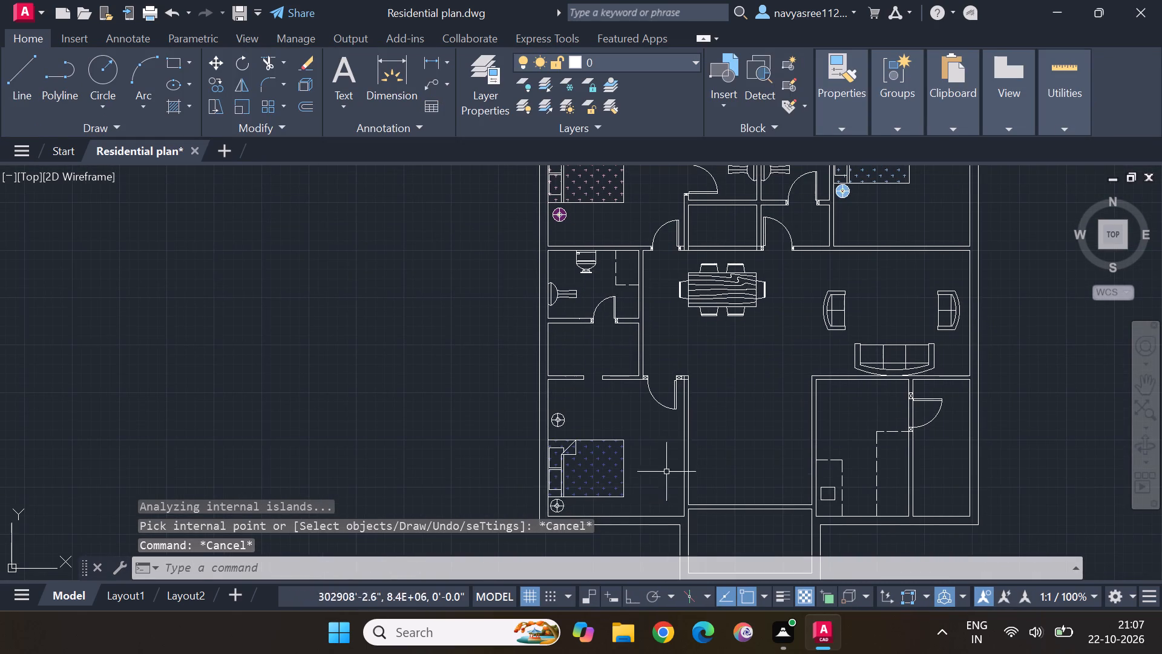
scroll(610, 472, up, 2)
middle_drag(508, 359, 541, 352)
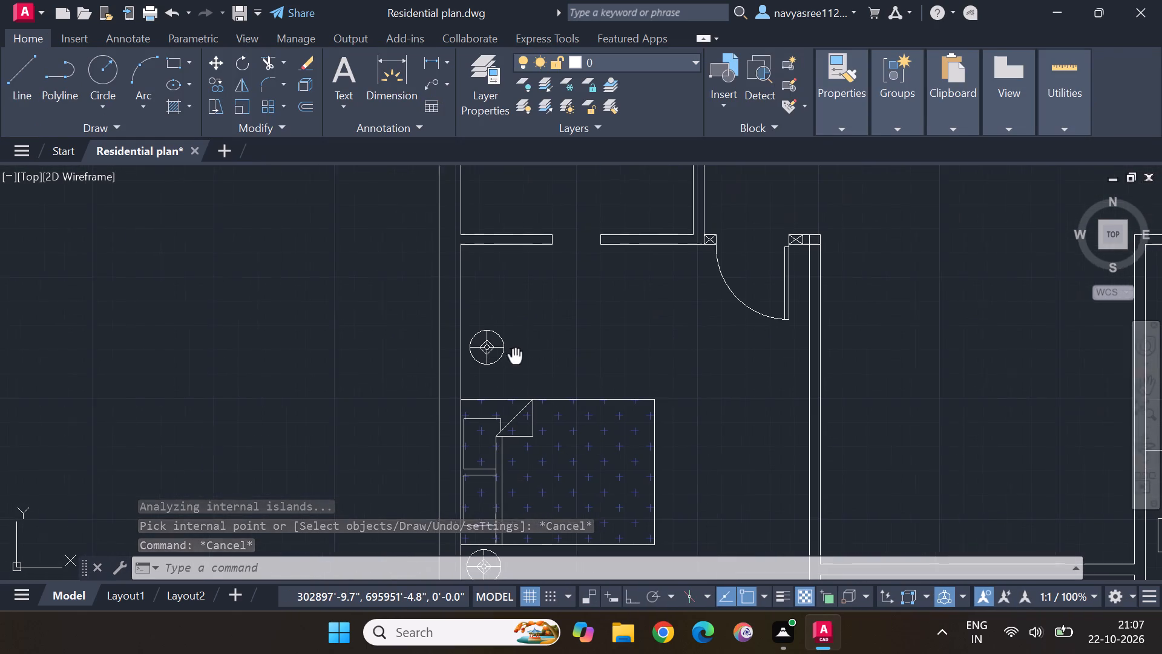
middle_drag(541, 352, 686, 342)
scroll(671, 337, up, 3)
middle_drag(752, 223, 764, 313)
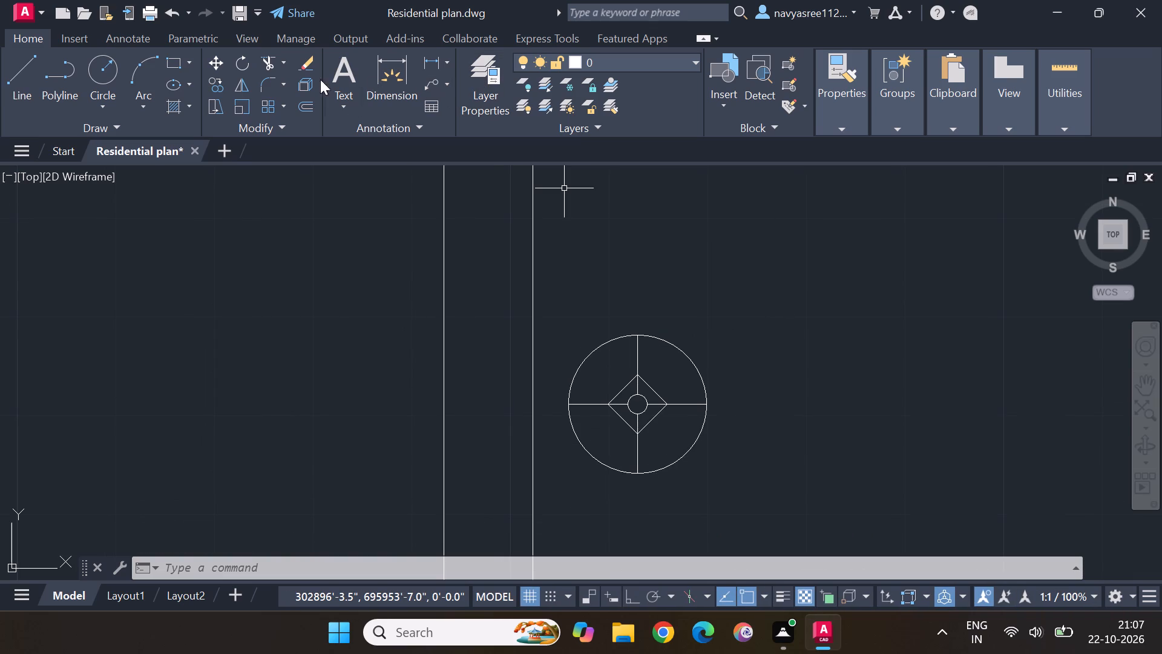
right_click(753, 286)
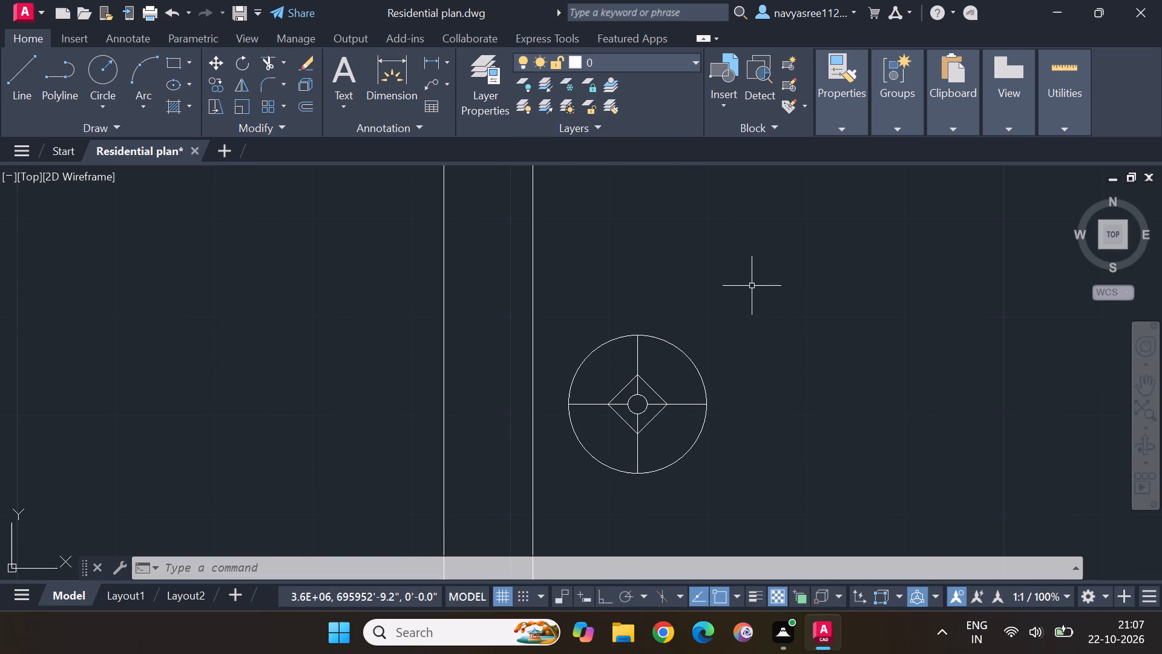
click(829, 283)
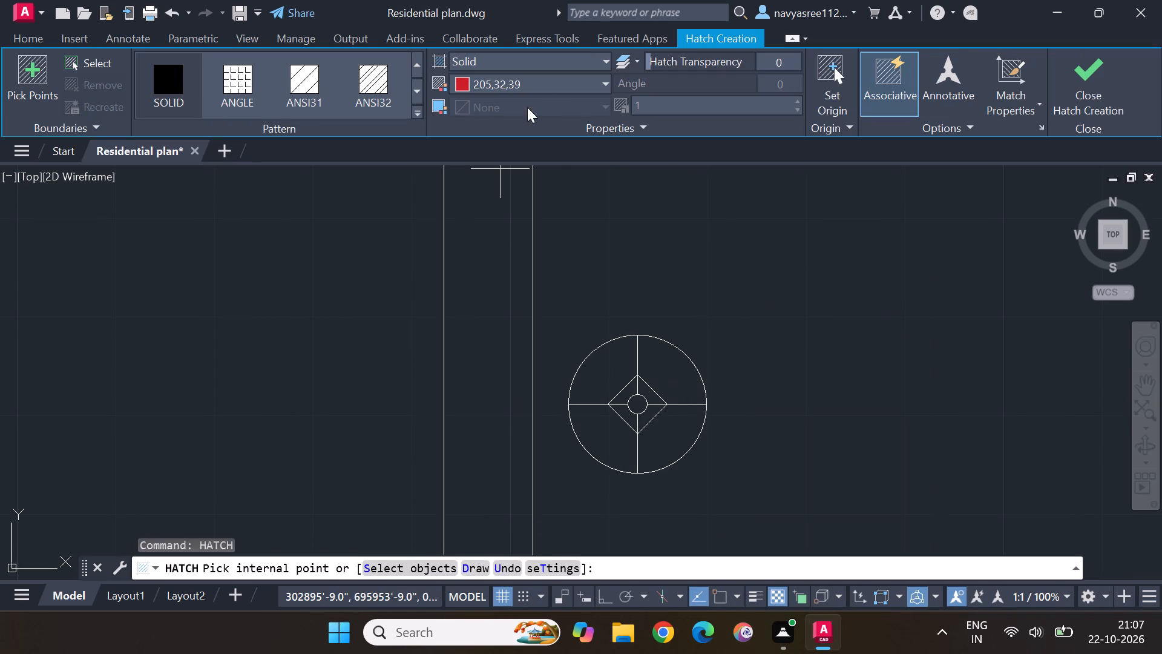
scroll(788, 308, down, 3)
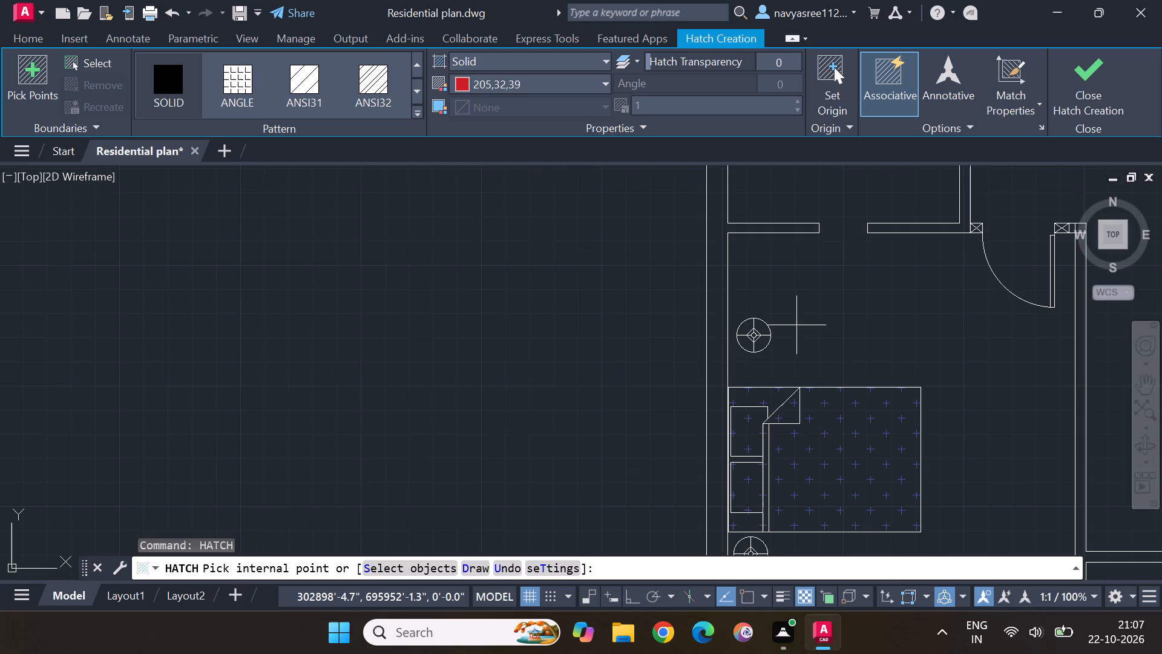
scroll(810, 325, down, 2)
middle_drag(941, 310, 659, 460)
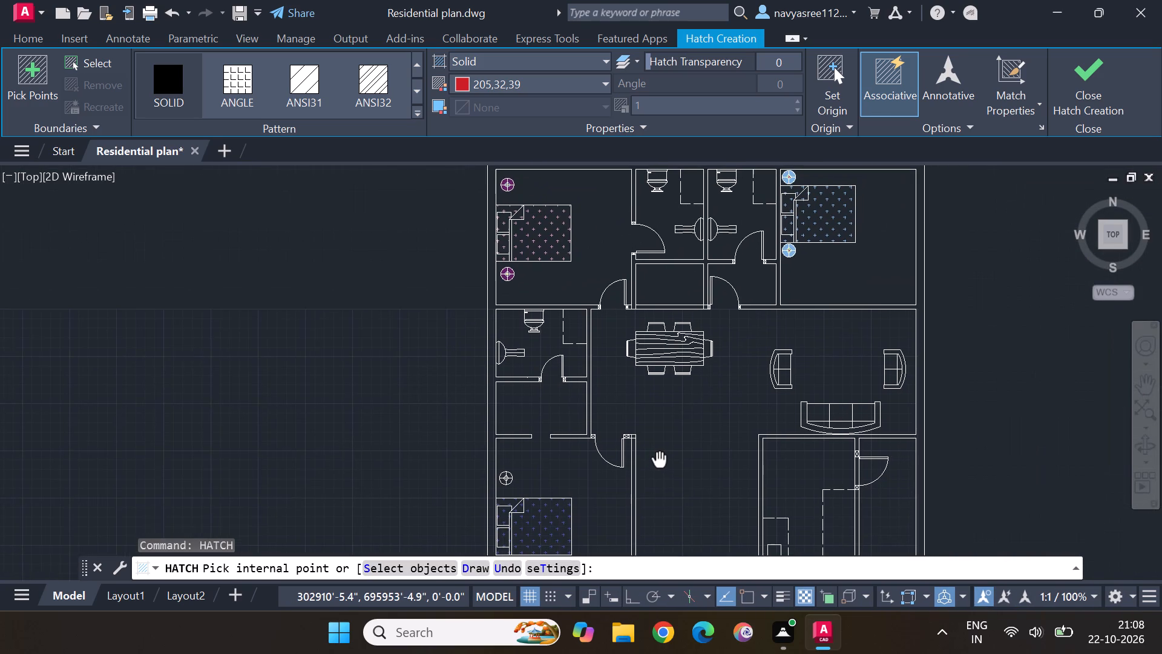
middle_drag(659, 460, 839, 426)
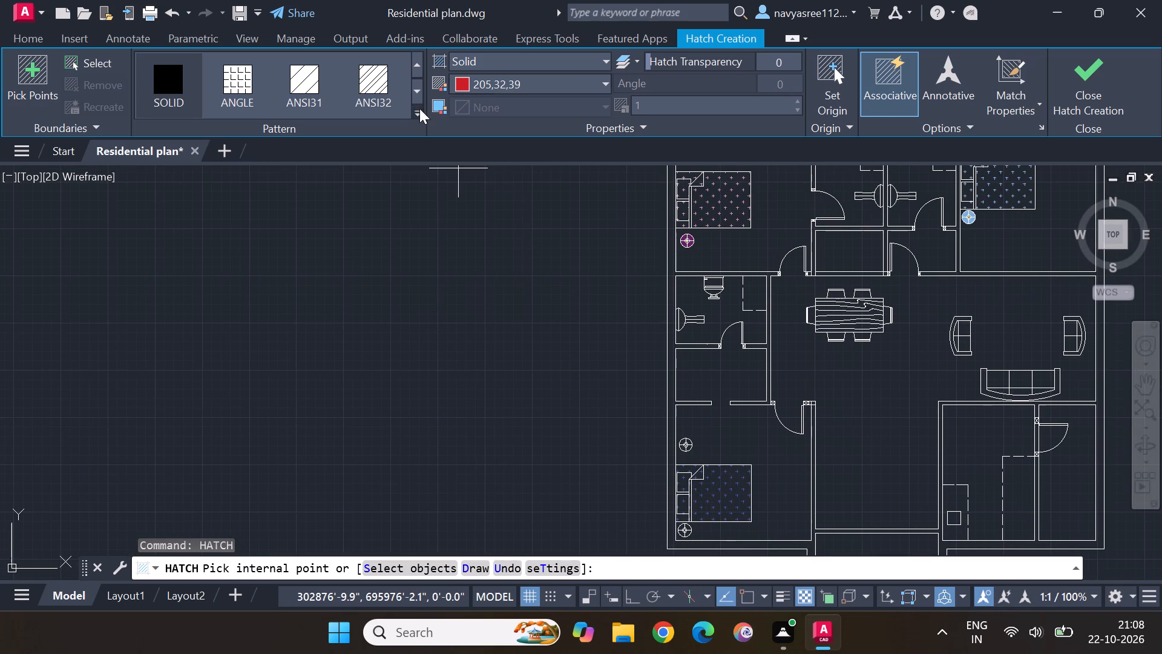
click(602, 79)
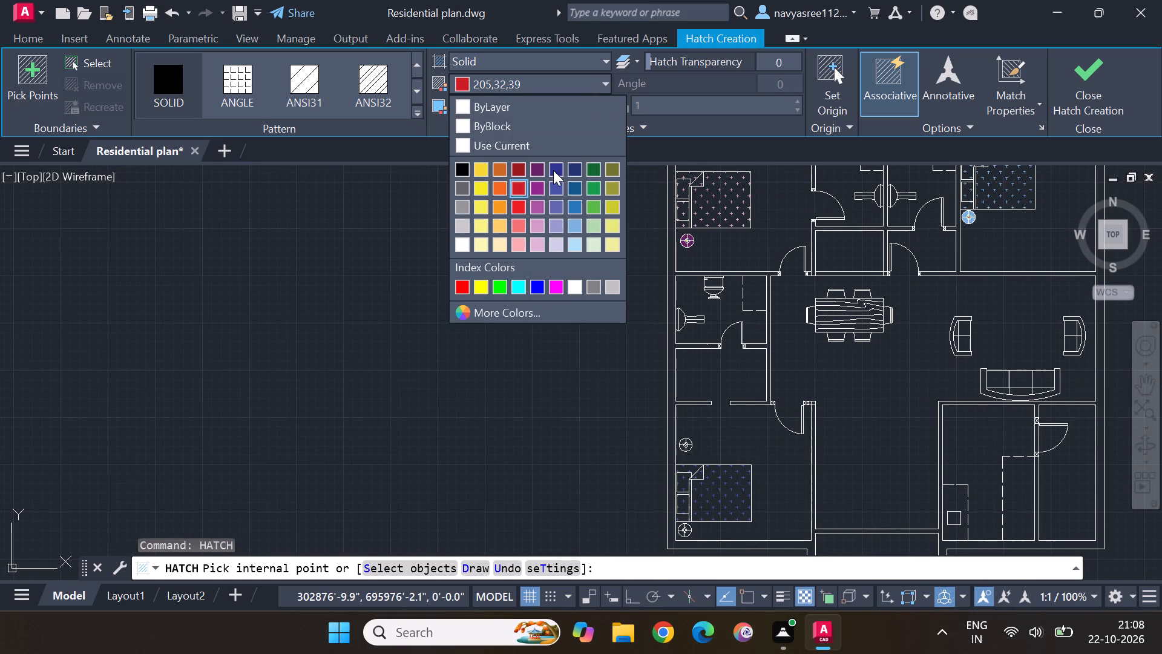
scroll(551, 174, up, 4)
click(559, 227)
scroll(705, 449, up, 4)
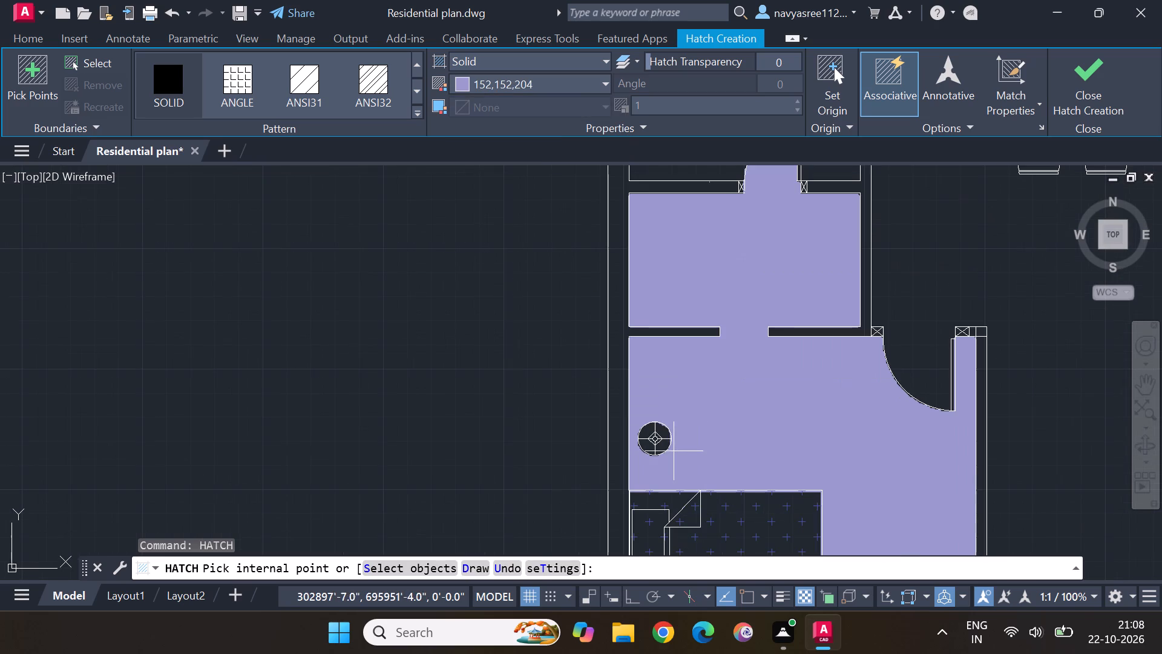
scroll(663, 444, up, 4)
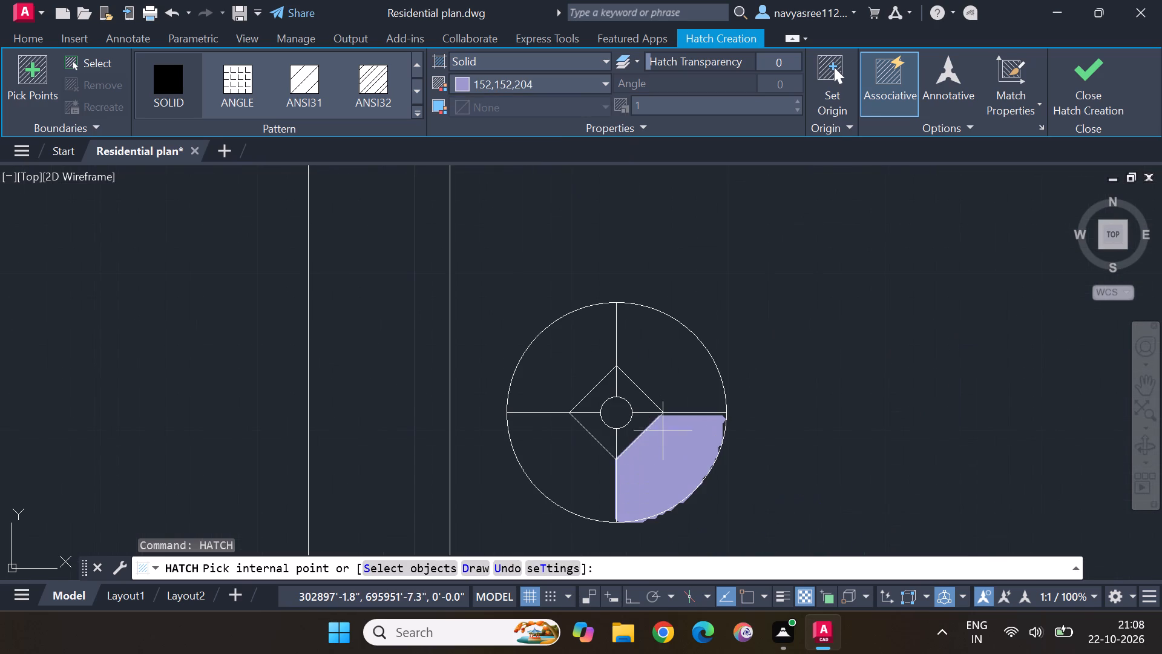
click(622, 418)
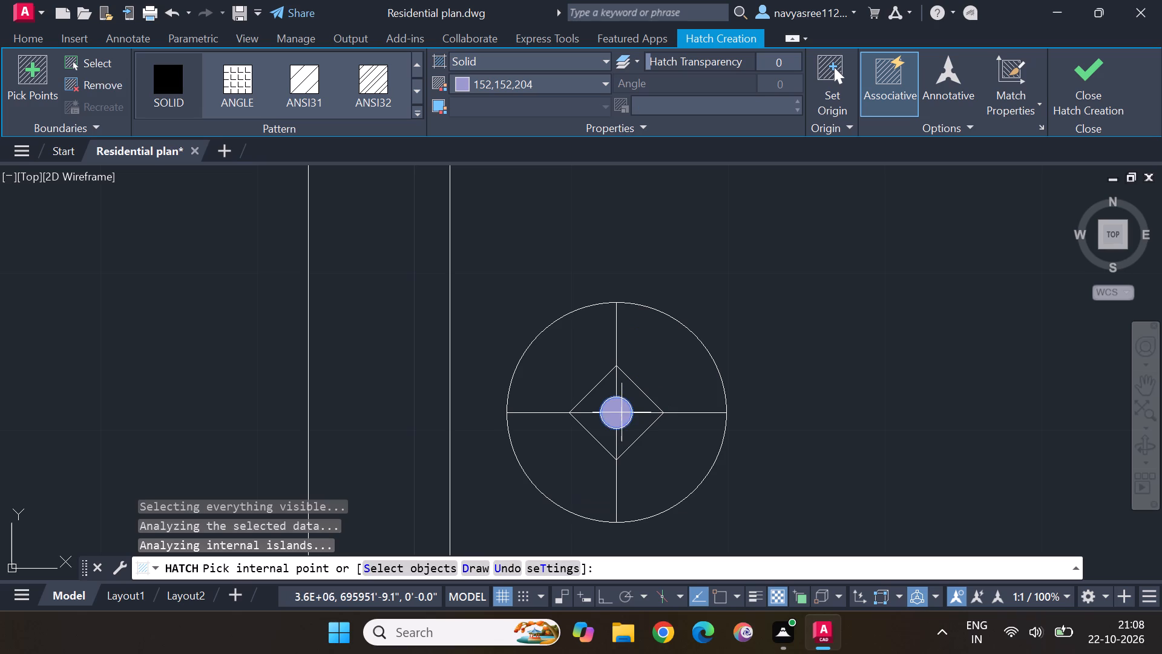
middle_drag(680, 472, 668, 277)
scroll(669, 297, down, 2)
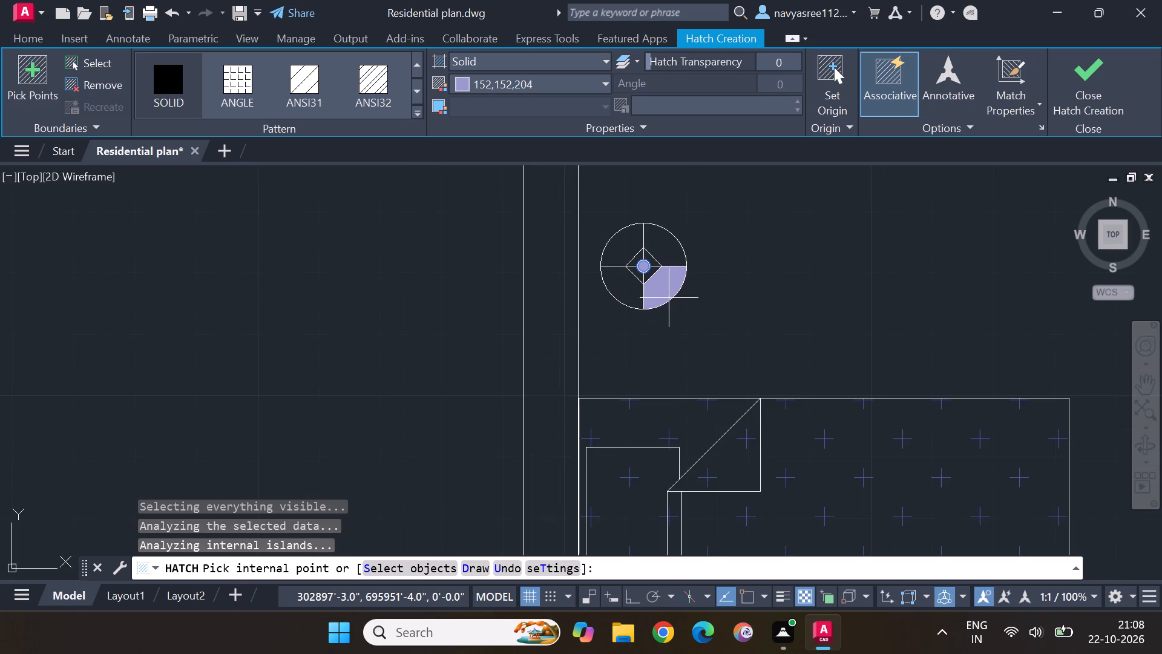
key(Escape)
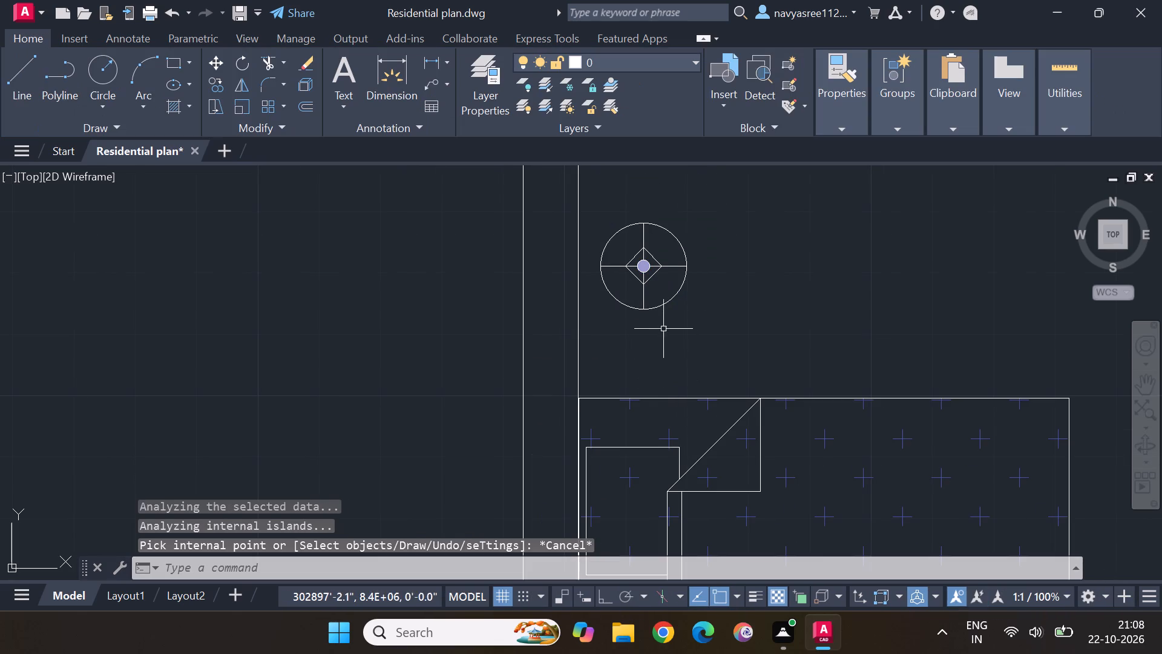
key(Escape)
key(Escape)
Fill the small centre circle of the southwest bedroom's lower bedside lamp with the same SOLID hatch in lavender 152,152,204.
right_click(772, 282)
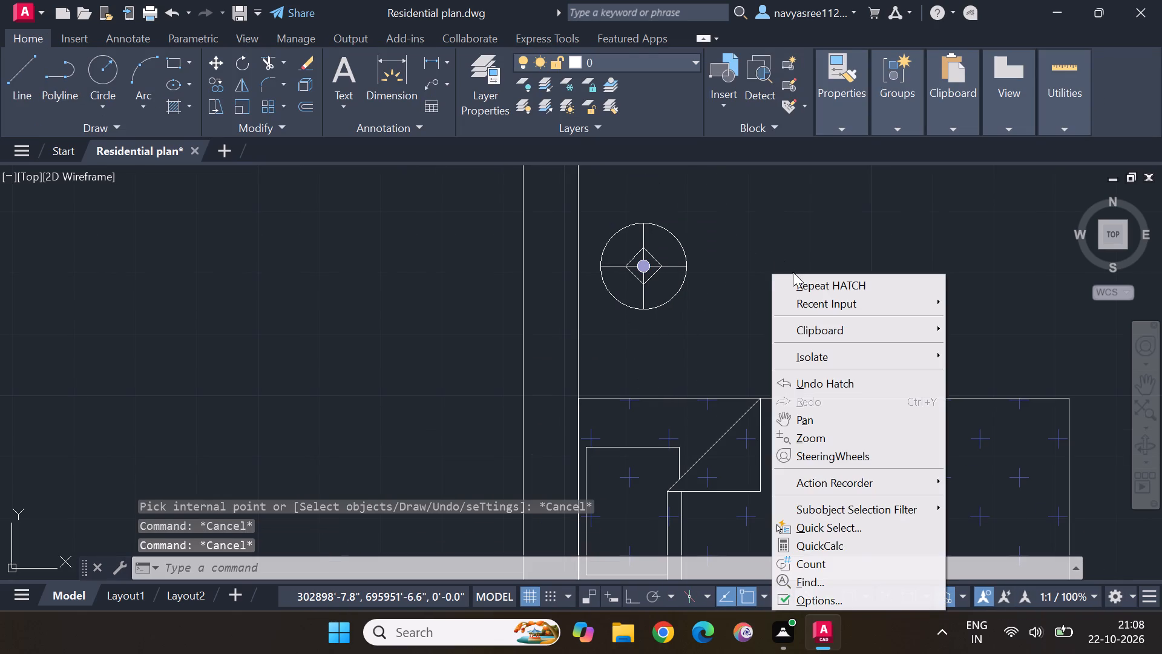
click(795, 280)
middle_drag(680, 312, 675, 144)
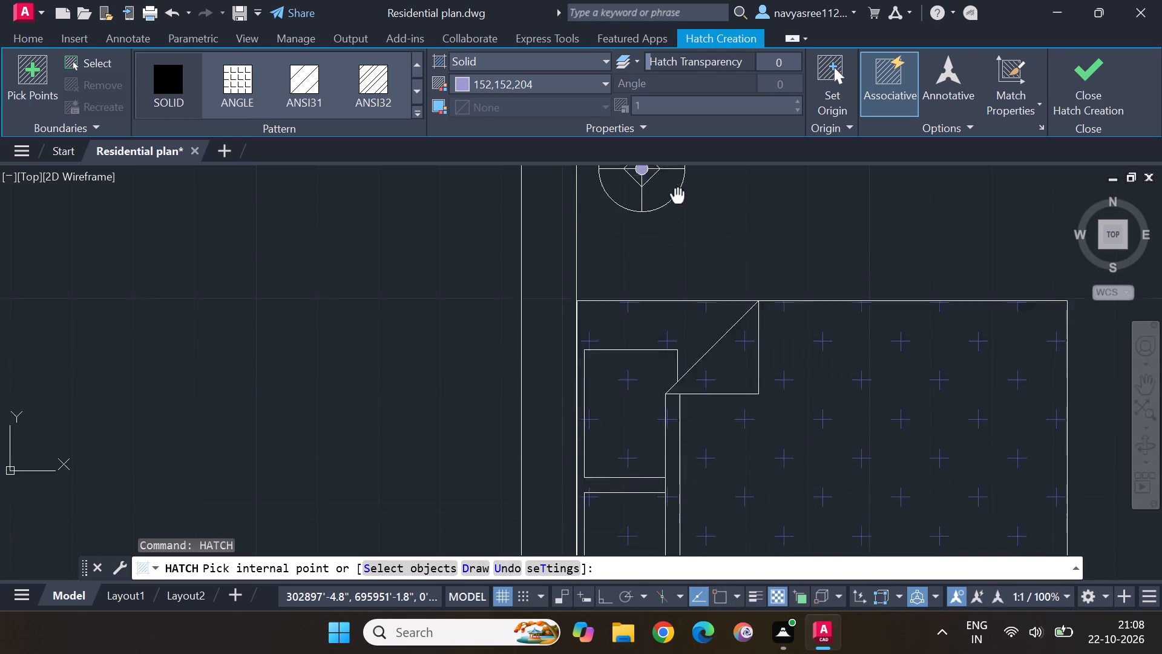
middle_drag(675, 144, 674, 97)
scroll(717, 482, down, 2)
scroll(684, 533, up, 4)
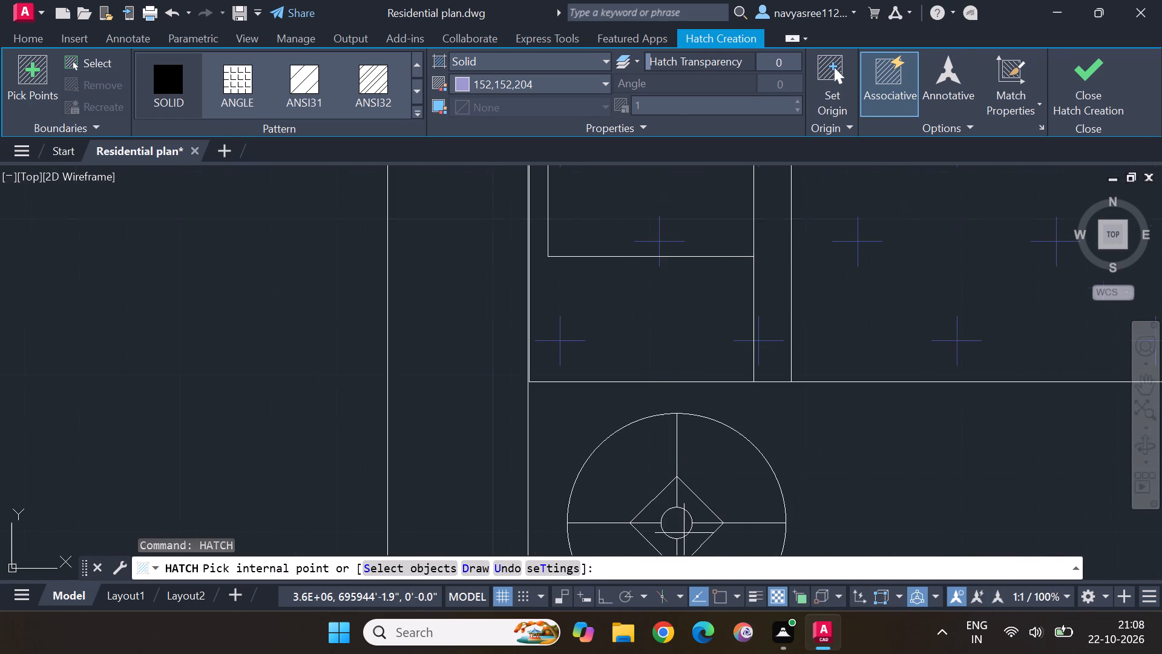
scroll(685, 524, up, 3)
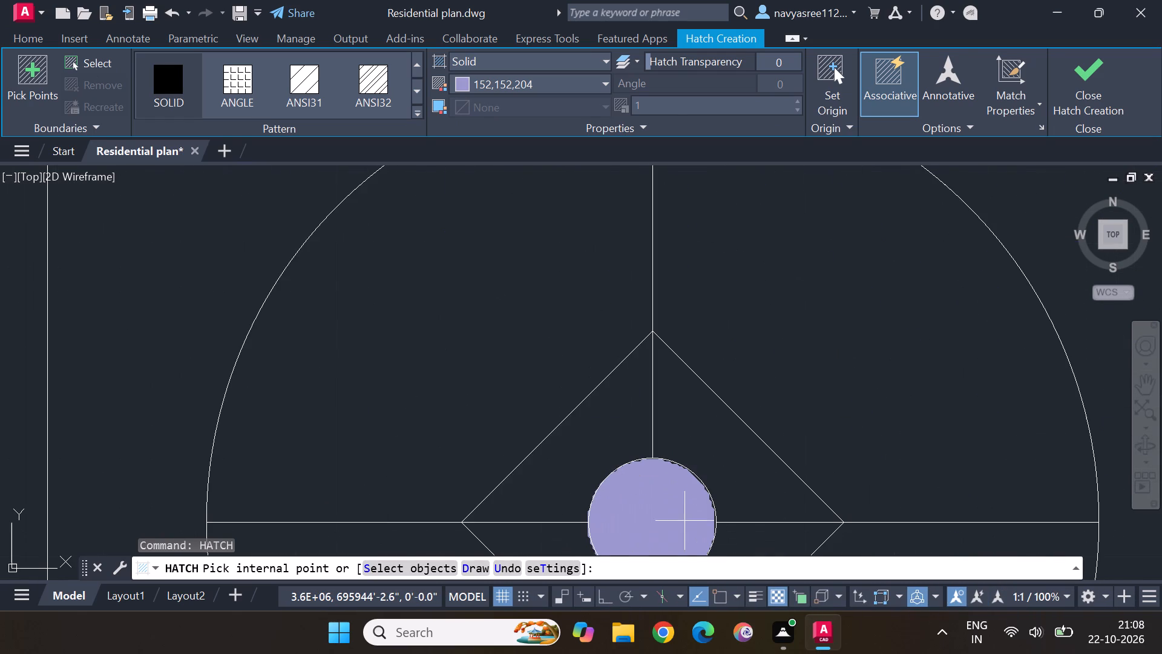
click(689, 507)
scroll(693, 483, down, 2)
scroll(693, 483, up, 2)
scroll(693, 483, down, 3)
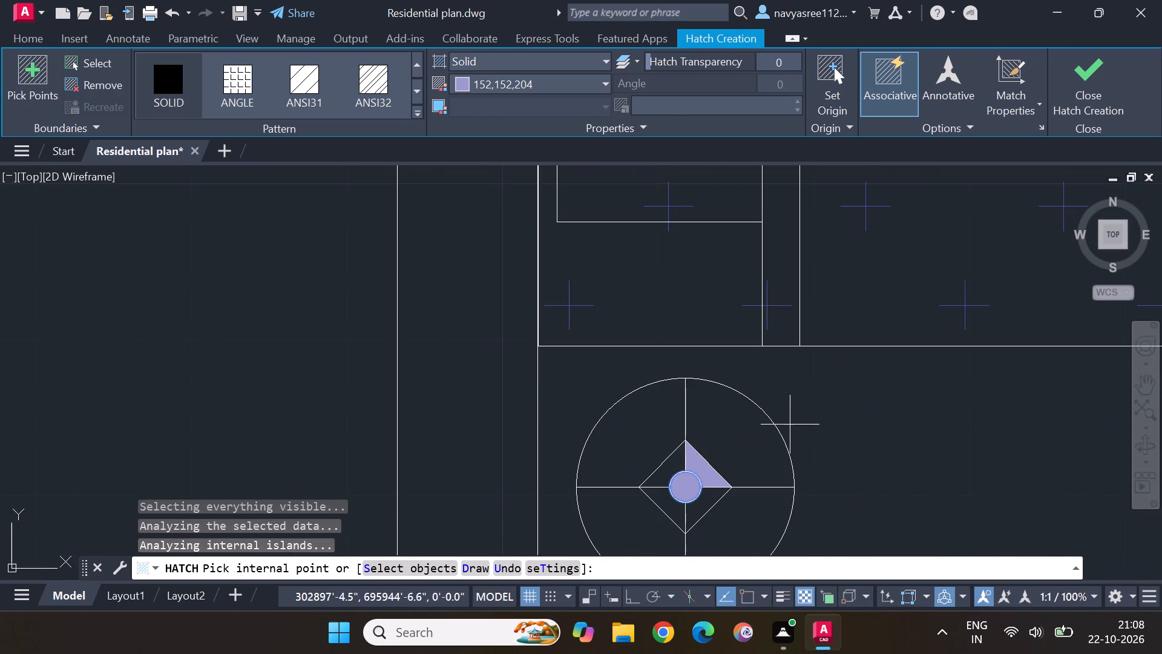
middle_drag(815, 368, 830, 415)
key(Escape)
key(Escape)
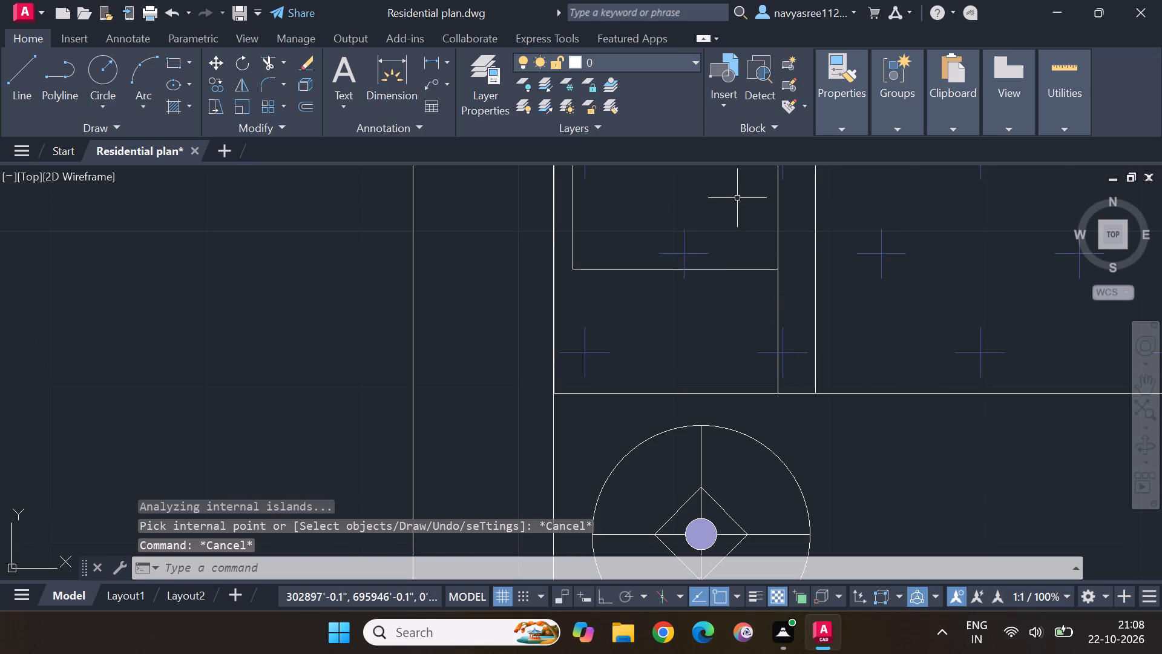
Fill the four inner diamond segments of the southwest bedroom's upper bedside lamp with a SOLID hatch in orange 205,105,40.
scroll(737, 198, down, 3)
middle_drag(737, 198, 768, 444)
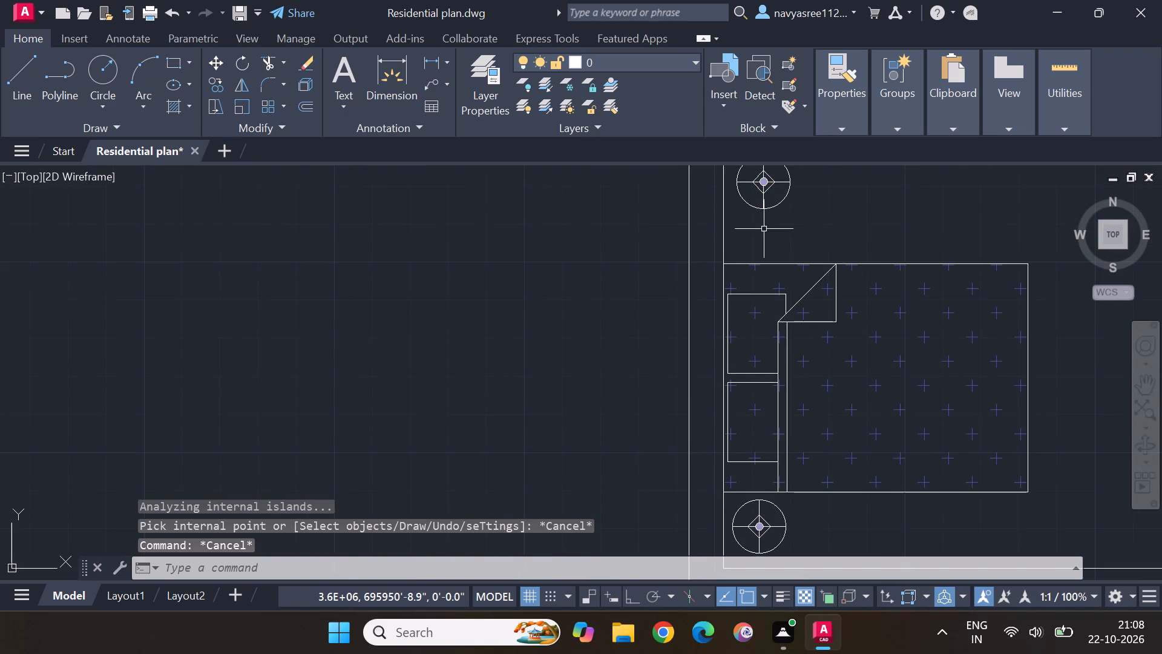
middle_drag(767, 239, 776, 340)
scroll(775, 322, up, 2)
middle_drag(824, 293, 833, 359)
right_click(833, 360)
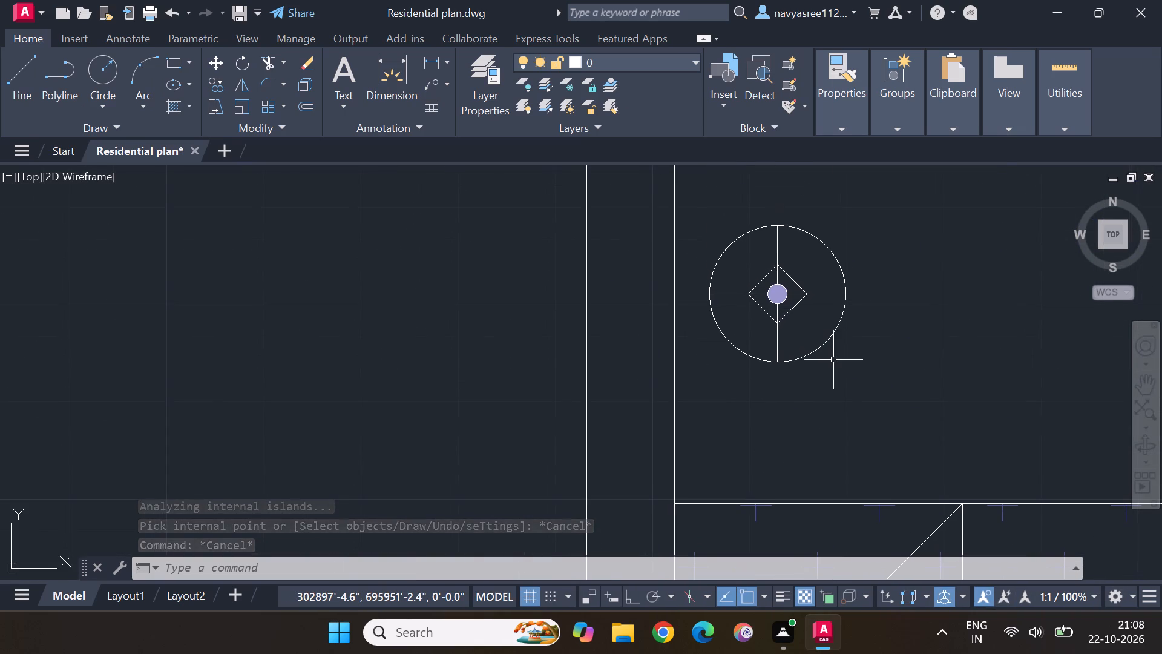
click(891, 30)
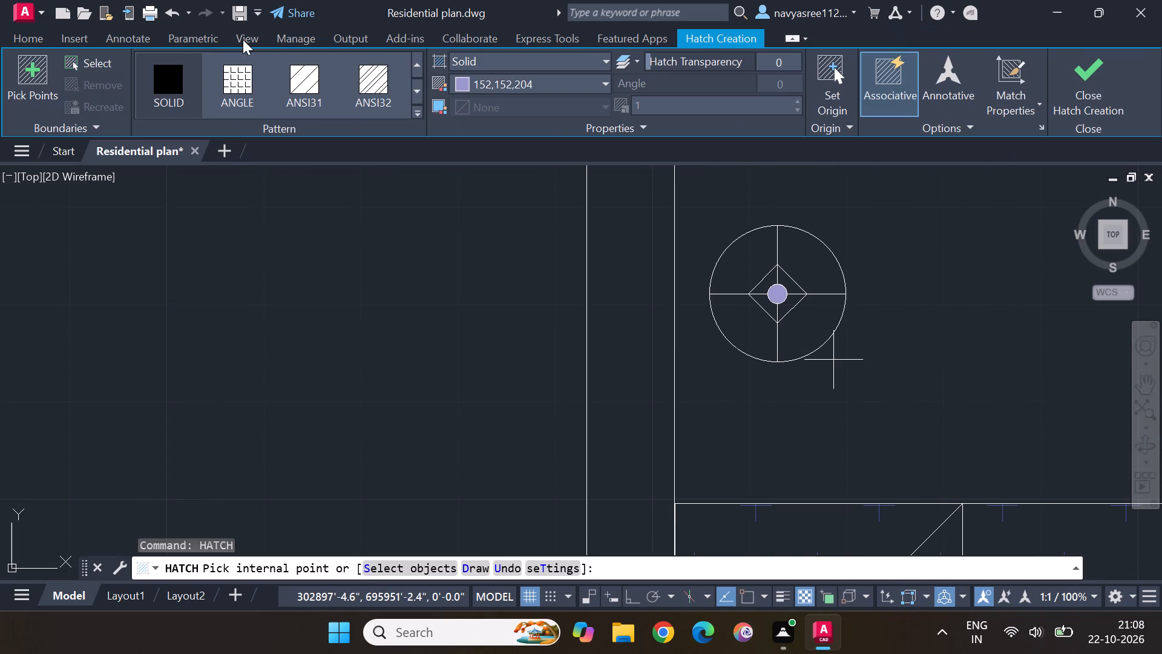
click(598, 82)
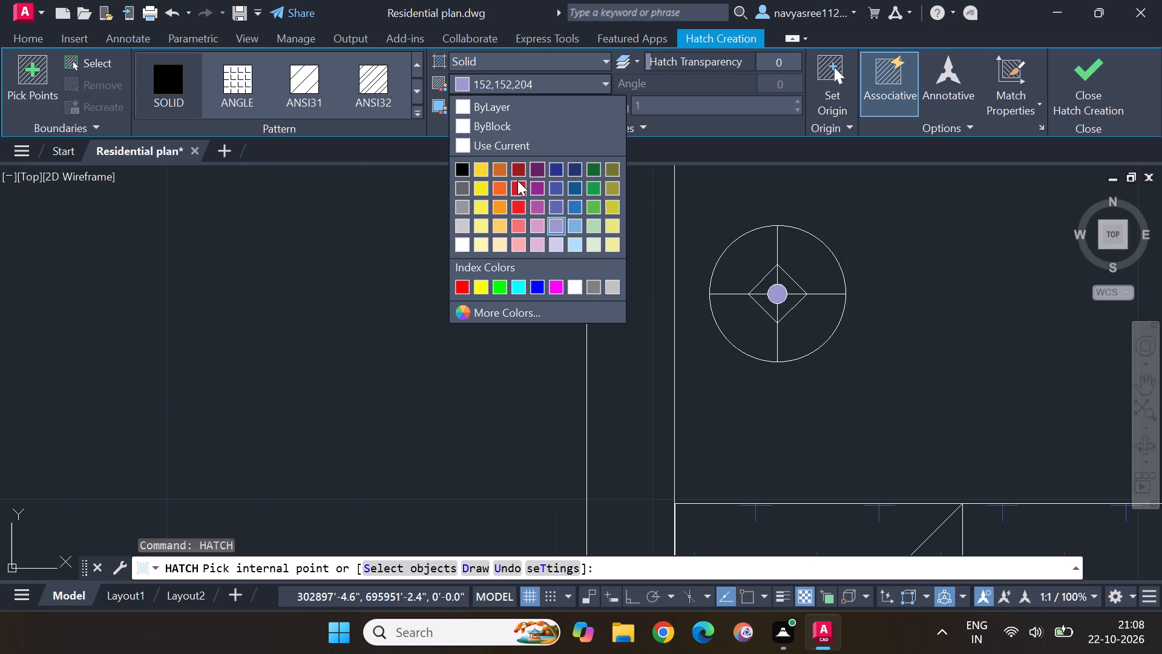
click(498, 170)
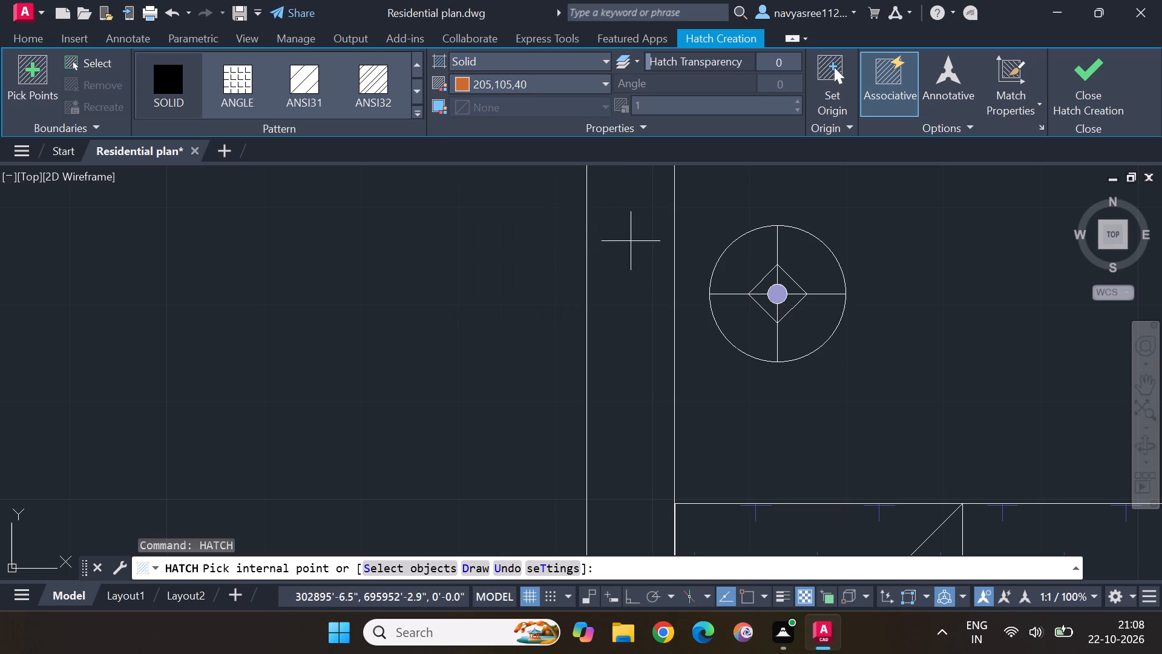
click(774, 279)
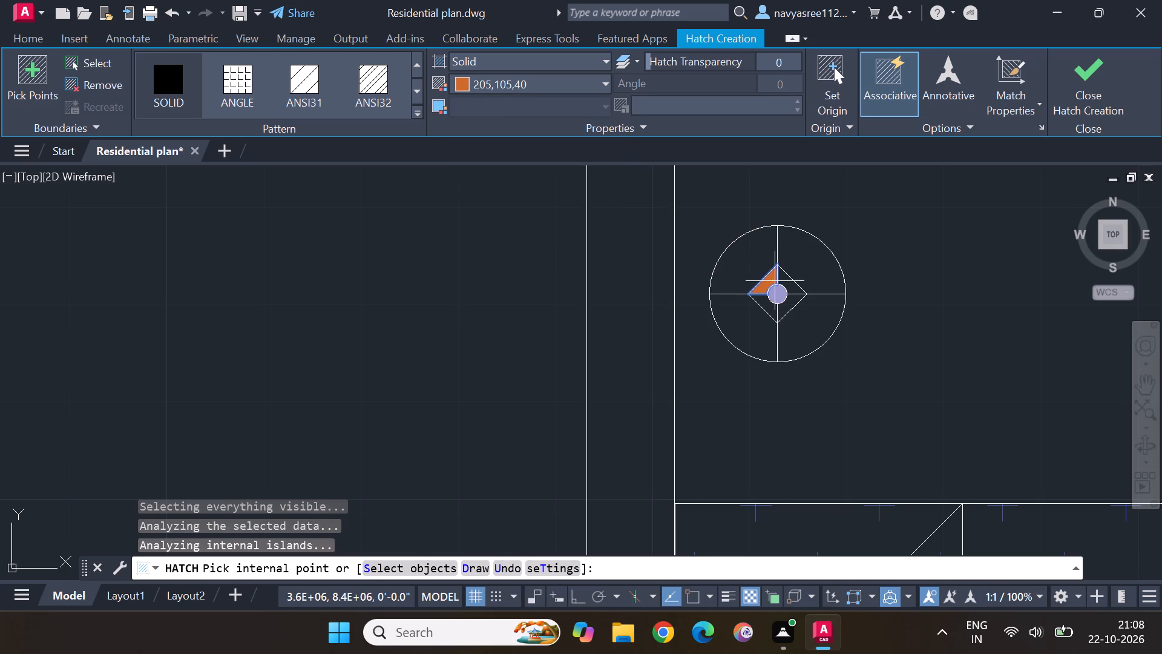
click(783, 280)
click(783, 303)
click(764, 304)
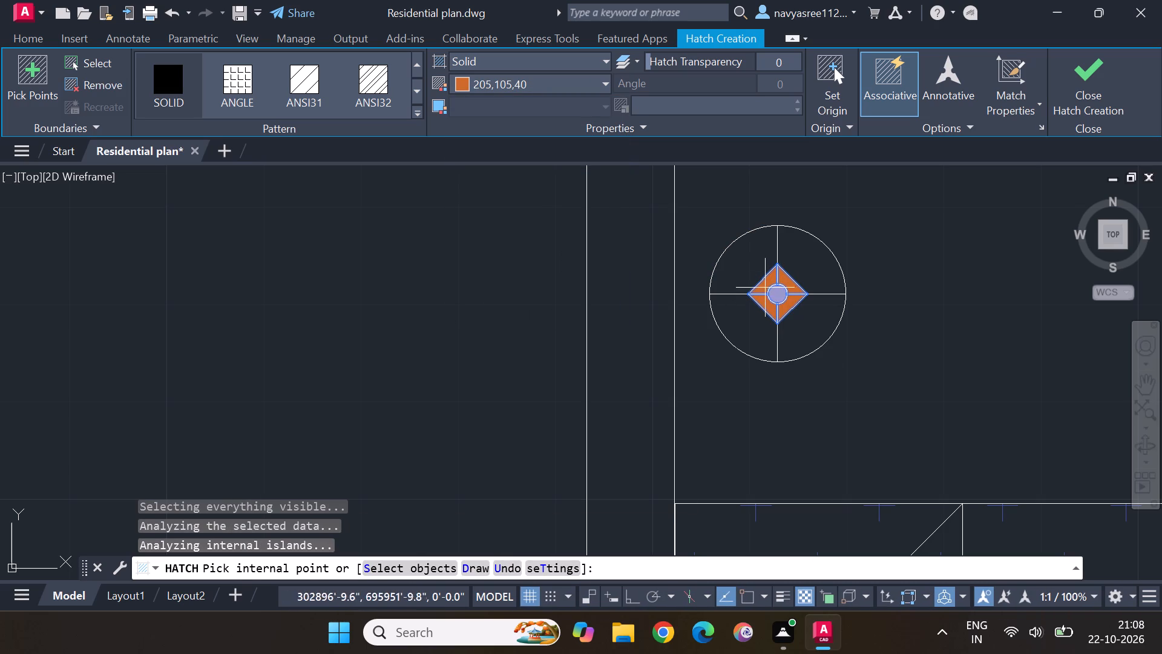
Fill the four inner diamond segments of the southwest bedroom's lower bedside lamp with a SOLID hatch in orange 205,105,40.
scroll(825, 451, down, 2)
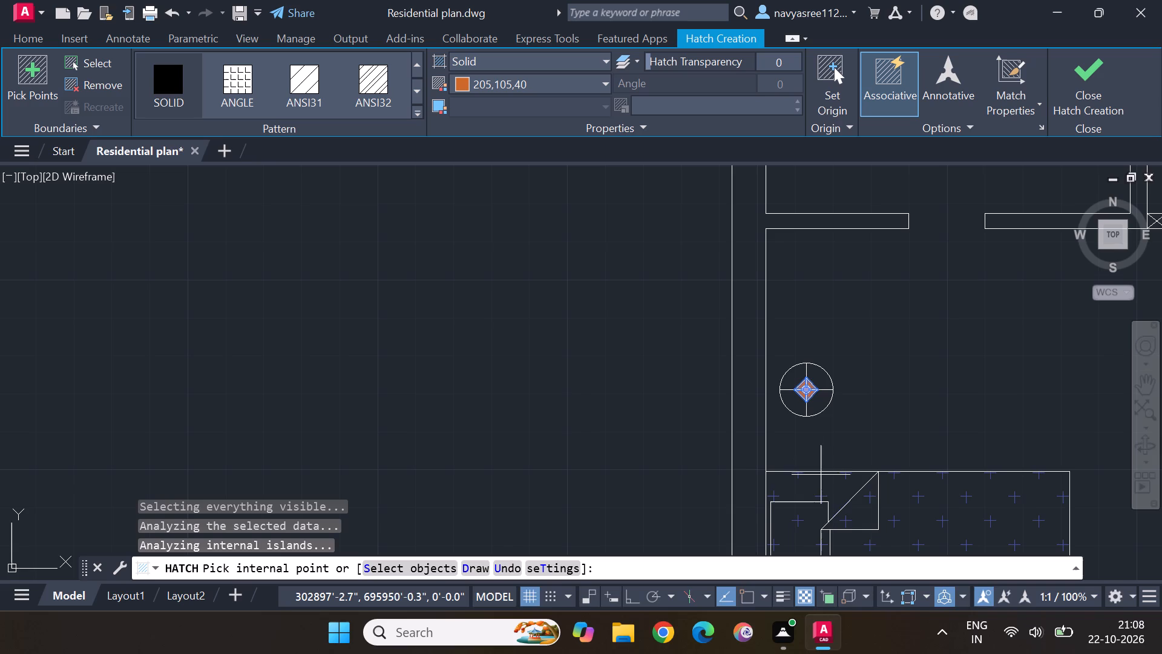
middle_drag(825, 517, 775, 210)
scroll(767, 443, up, 4)
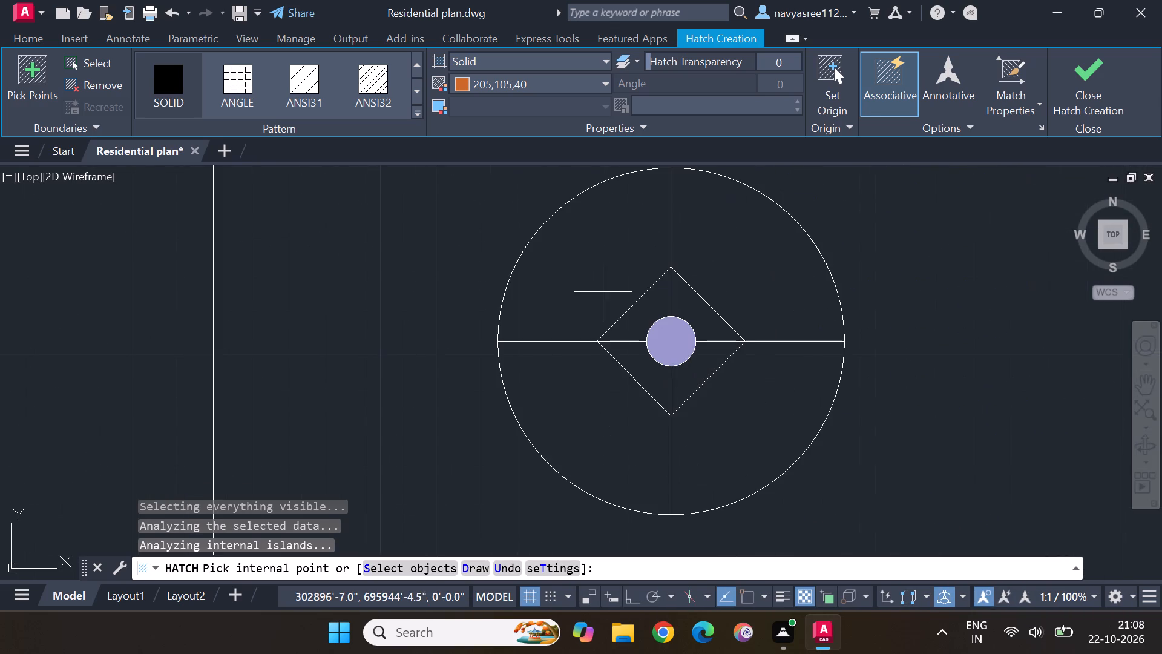
click(649, 313)
click(692, 312)
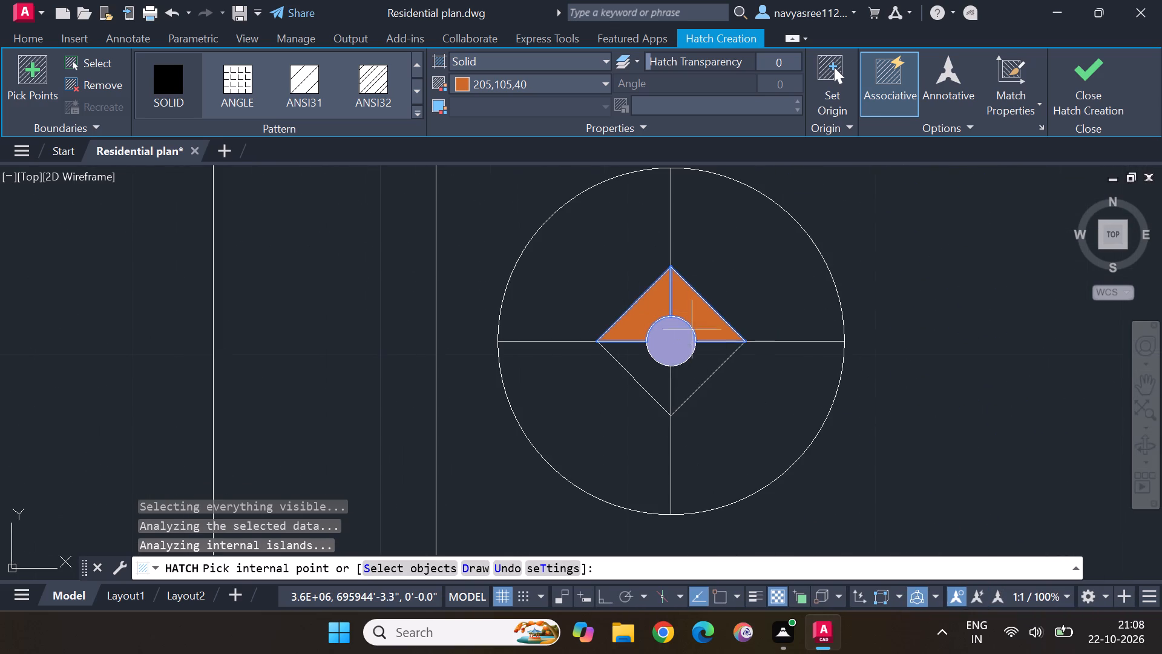
click(692, 357)
click(661, 380)
key(Escape)
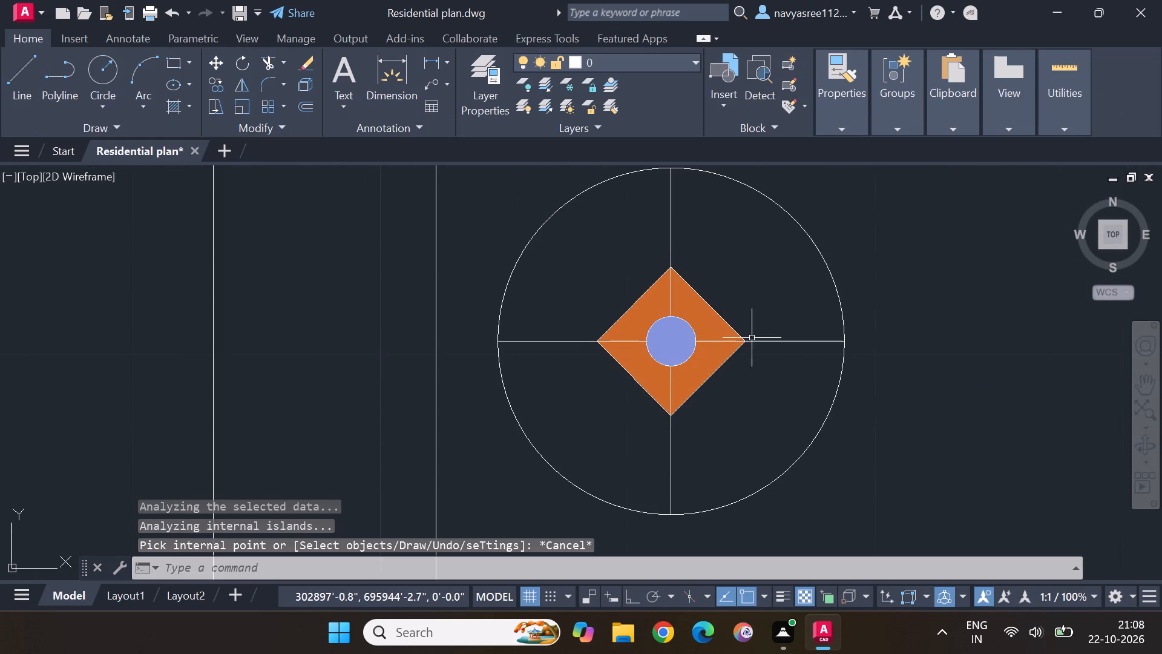
Fill the four outer quadrants of the southwest bedroom's lower bedside lamp with a SOLID hatch in light green 175,217,170.
right_click(893, 292)
click(933, 282)
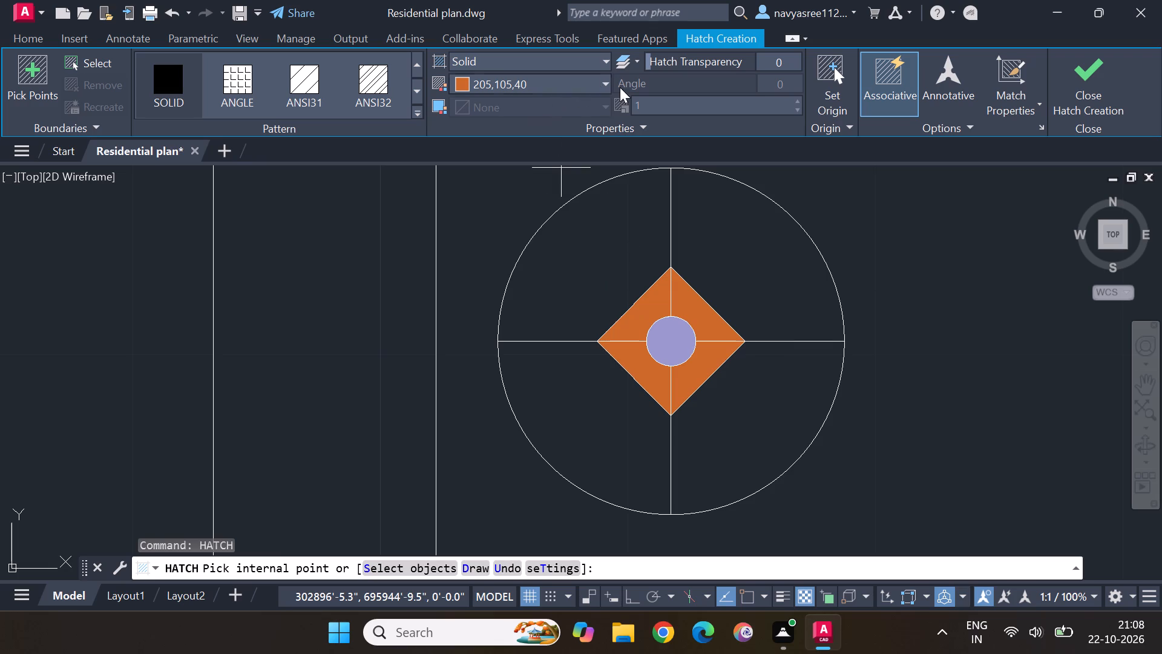
click(604, 83)
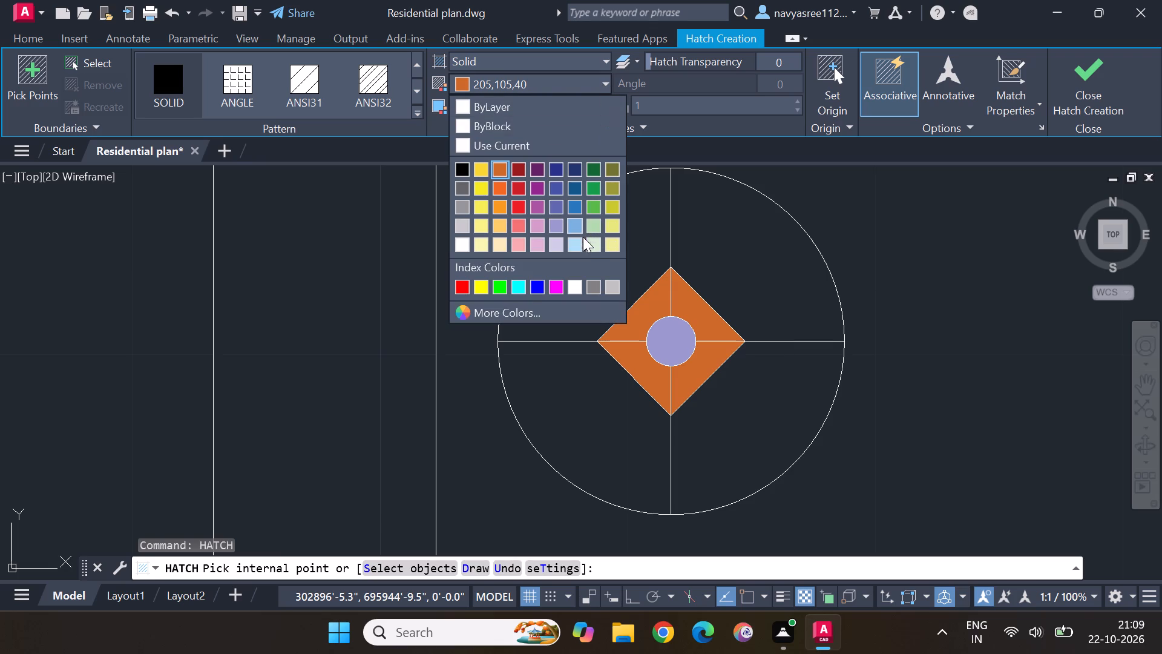
click(590, 223)
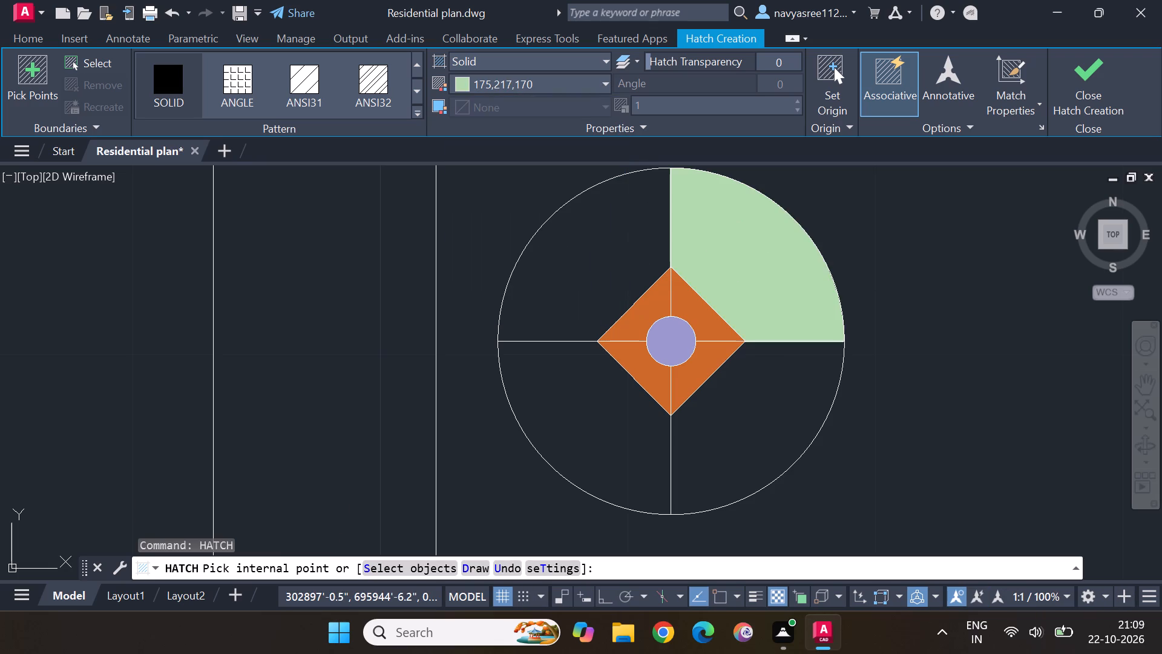
click(739, 251)
click(625, 257)
click(603, 360)
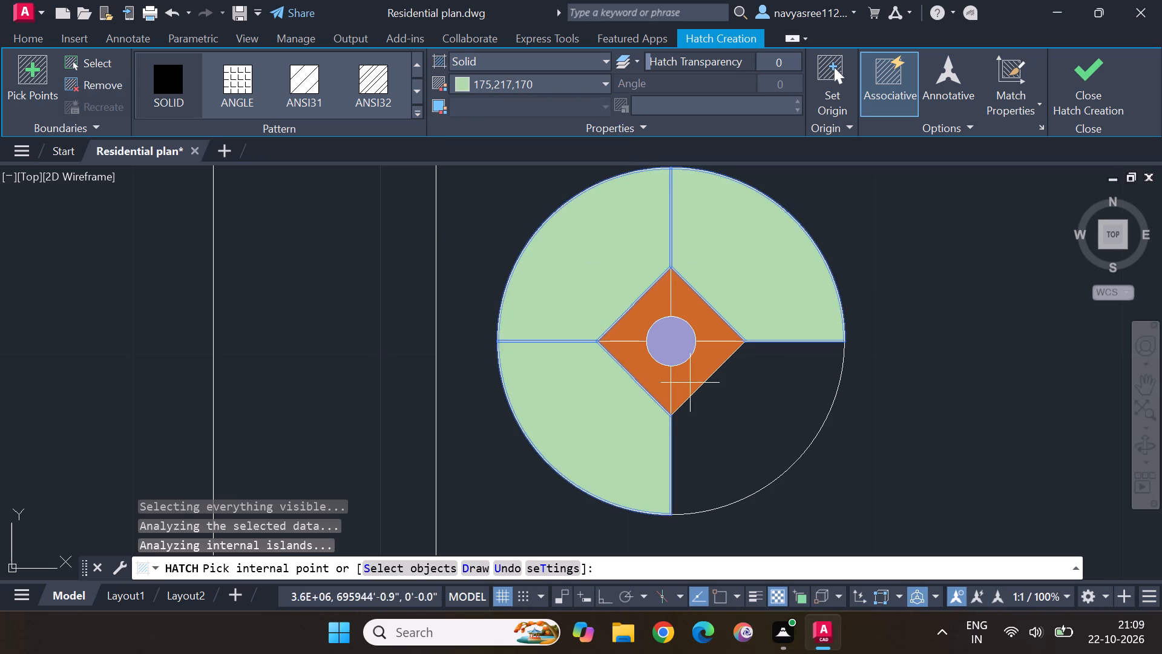
click(732, 393)
Fill the four outer quadrants of the southwest bedroom's upper bedside lamp with the same SOLID hatch in light green 175,217,170.
scroll(754, 309, down, 3)
middle_drag(783, 265, 878, 523)
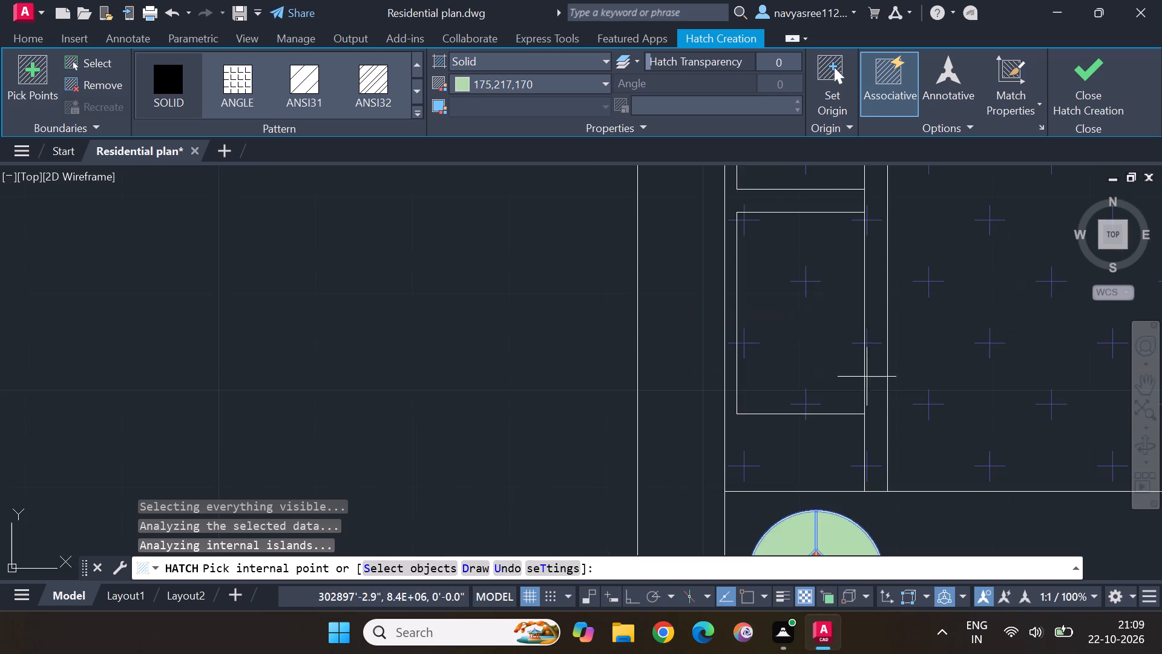
scroll(862, 358, down, 2)
middle_drag(826, 249, 839, 521)
scroll(836, 475, down, 1)
scroll(853, 434, up, 4)
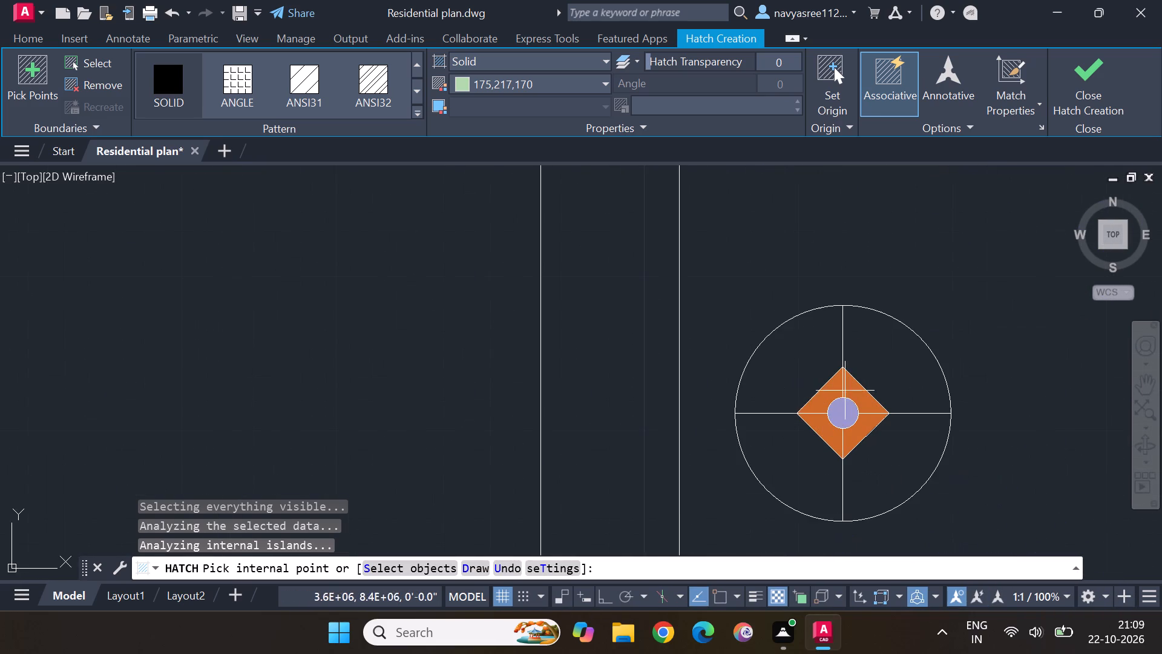
click(806, 352)
click(870, 352)
click(898, 463)
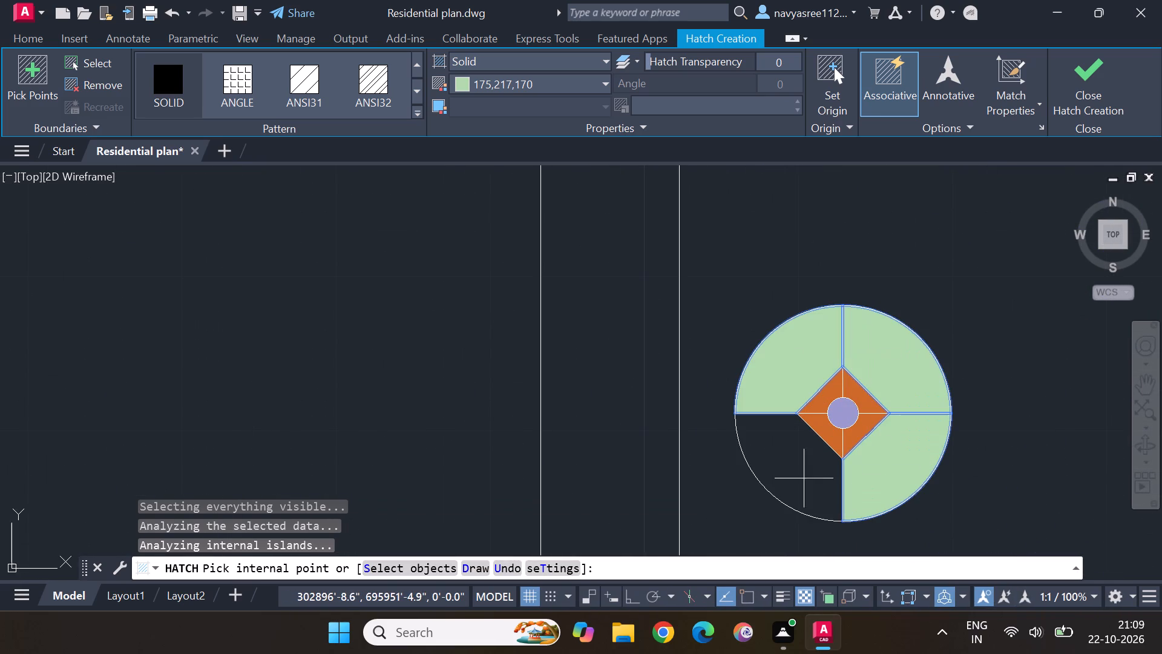
click(774, 478)
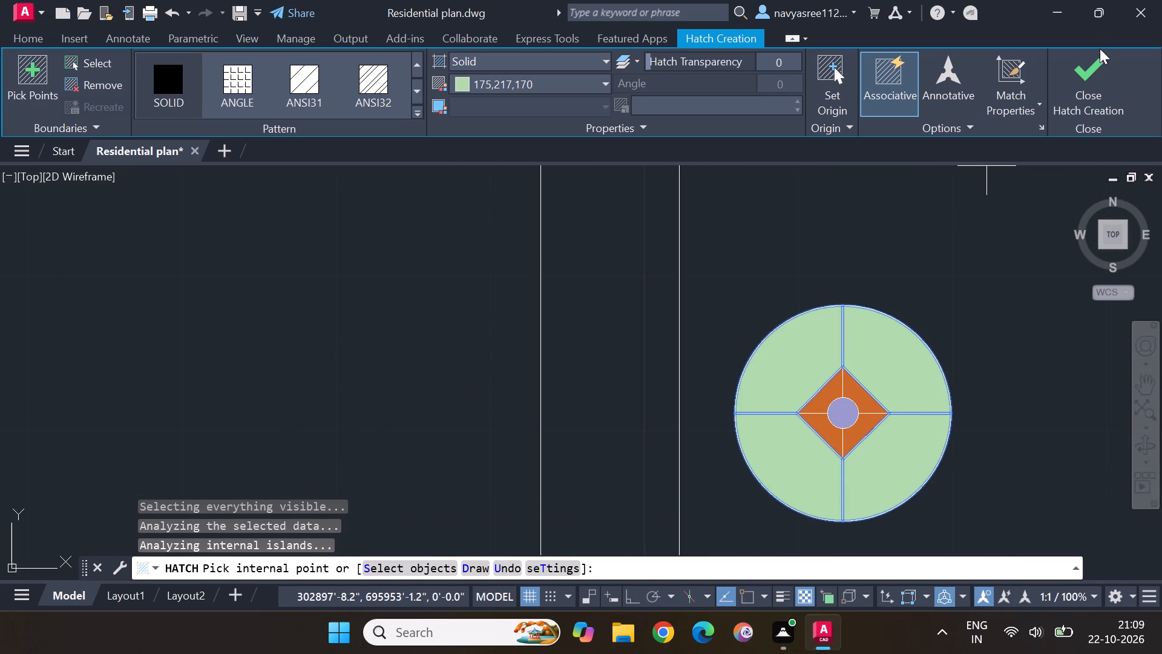
click(1092, 68)
Look over the whole floor plan, examining the hatched beds and lamps, the living area and the outer walls.
scroll(1045, 148, down, 4)
scroll(1019, 259, down, 2)
middle_drag(1020, 258, 628, 421)
scroll(840, 343, down, 1)
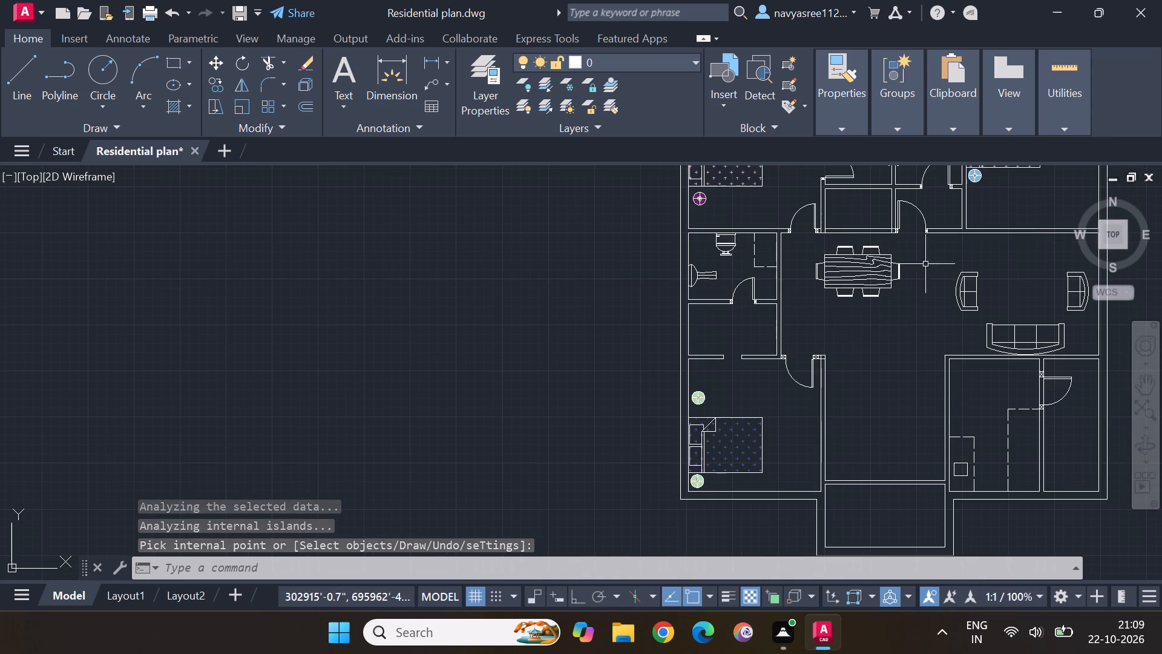
scroll(938, 254, down, 1)
middle_drag(927, 274, 855, 417)
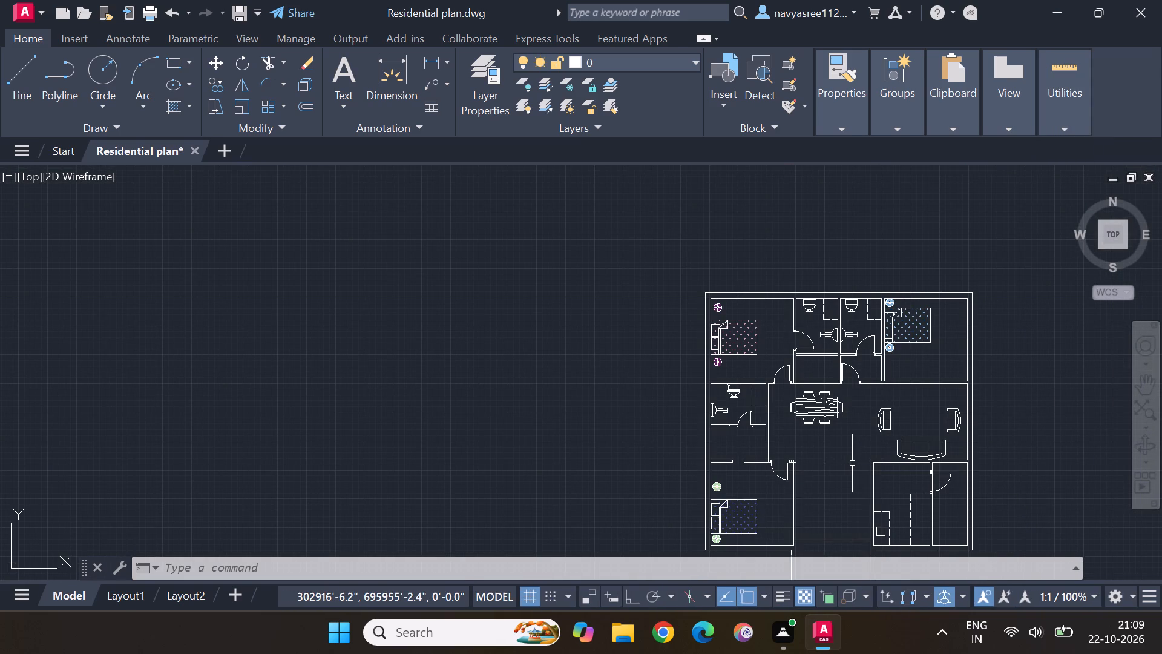
scroll(852, 463, up, 2)
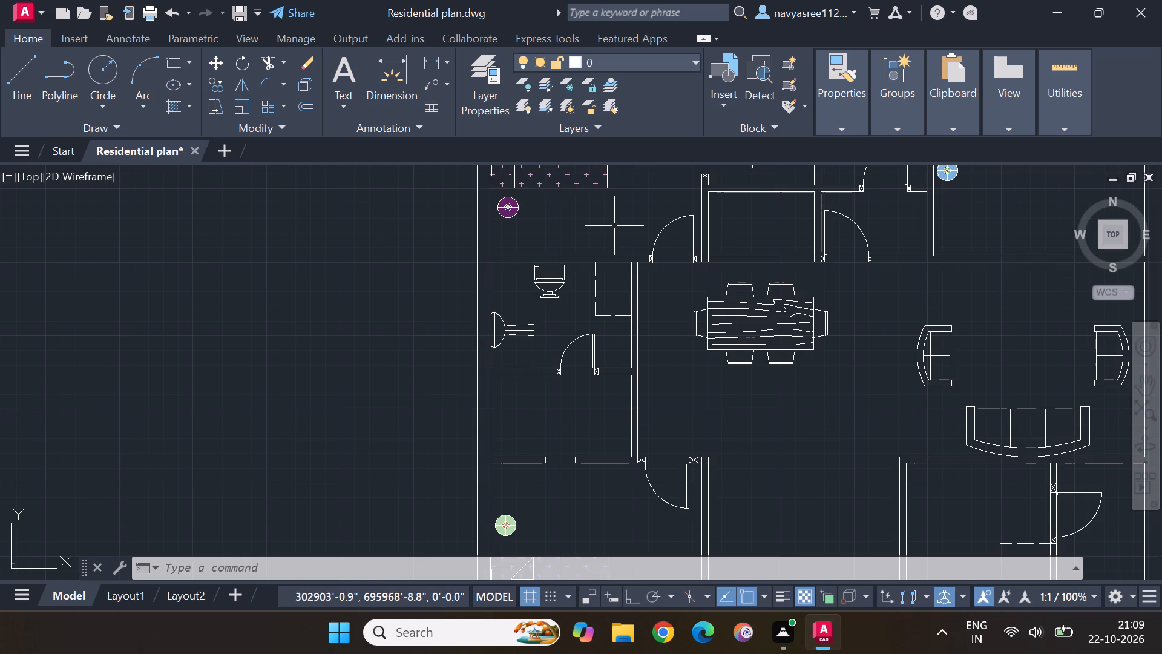
scroll(838, 300, down, 3)
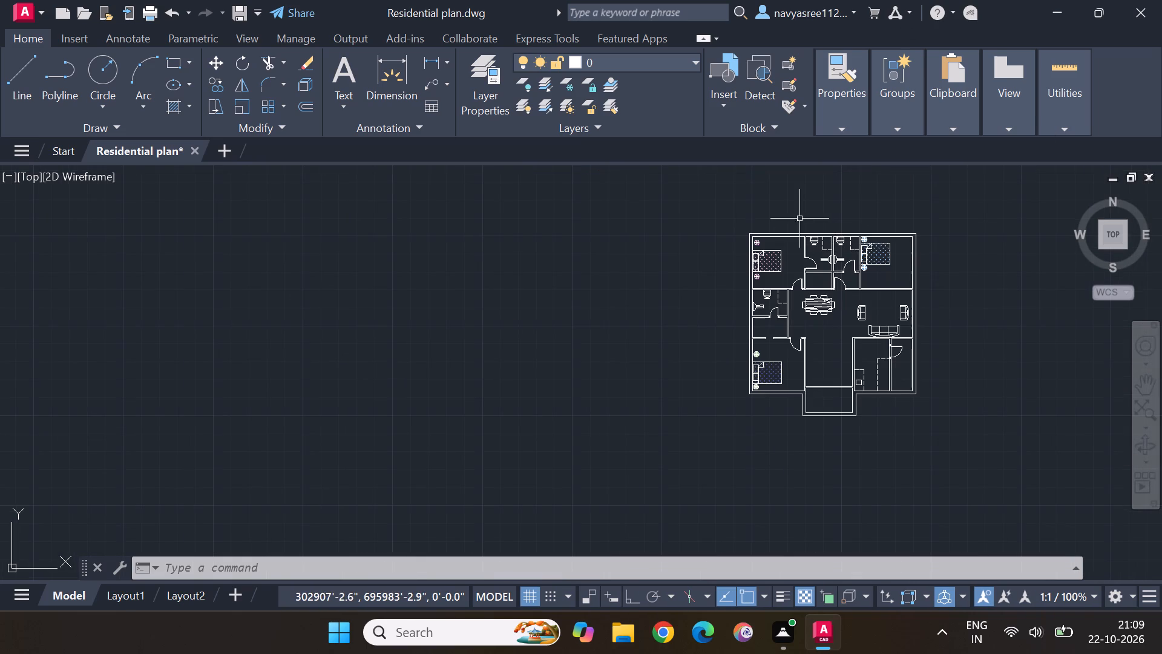
Draw two vertical lines across the northwest bedroom's north wall, about 4'-1" apart, as the ends of a window.
middle_drag(799, 219, 792, 332)
scroll(756, 351, up, 4)
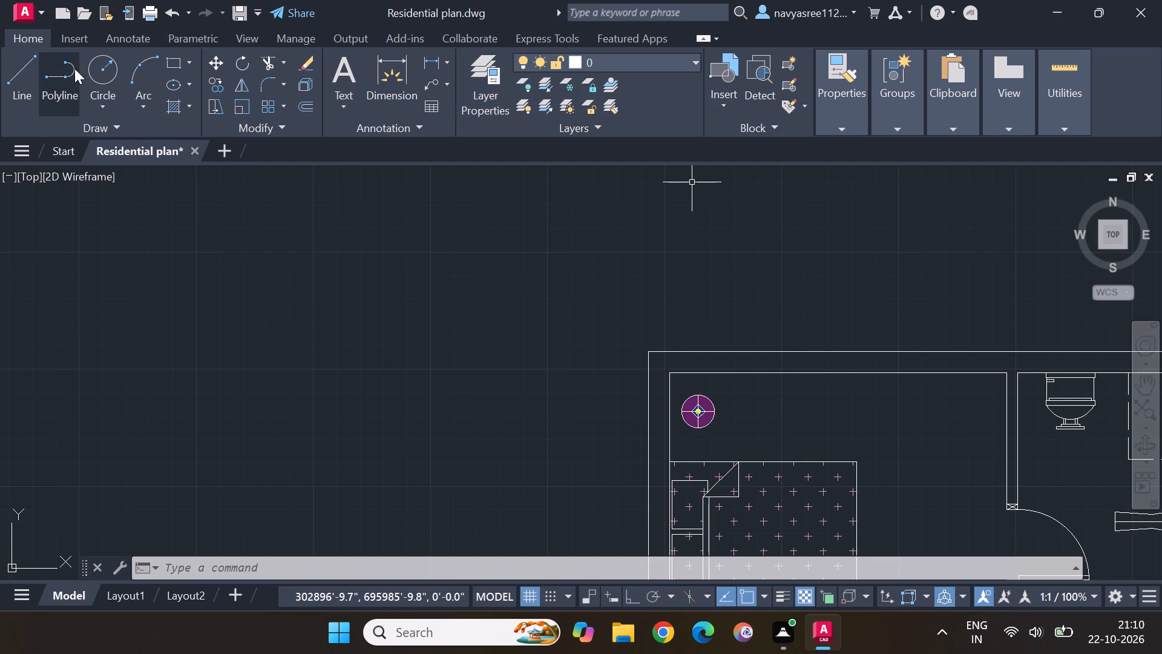
click(15, 66)
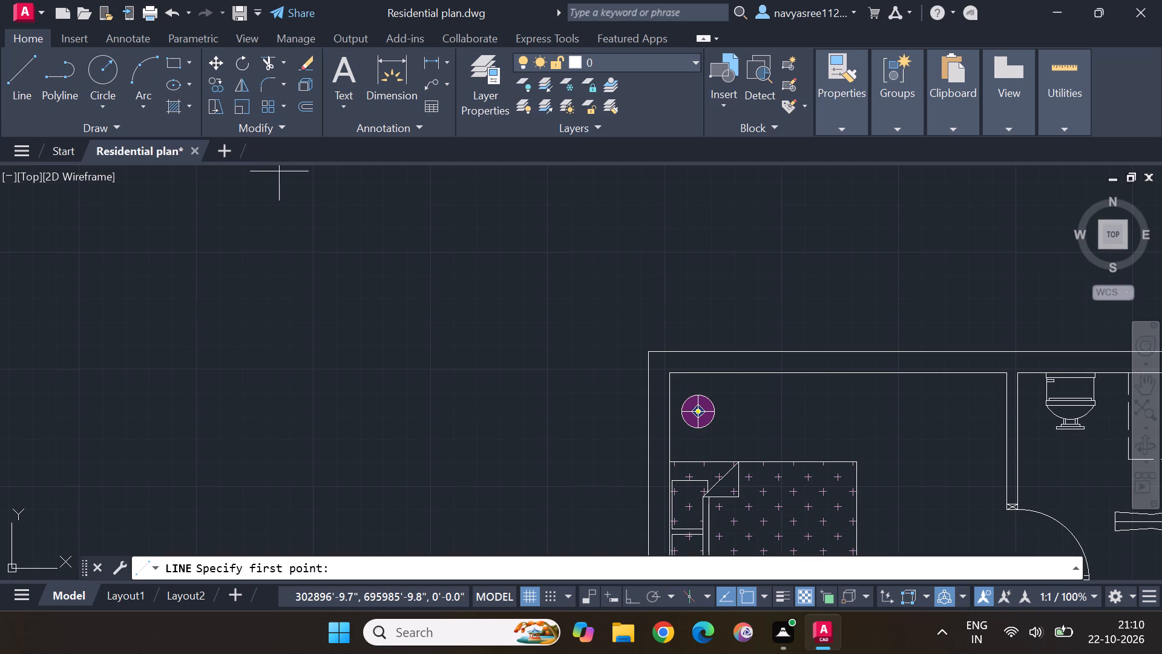
click(783, 353)
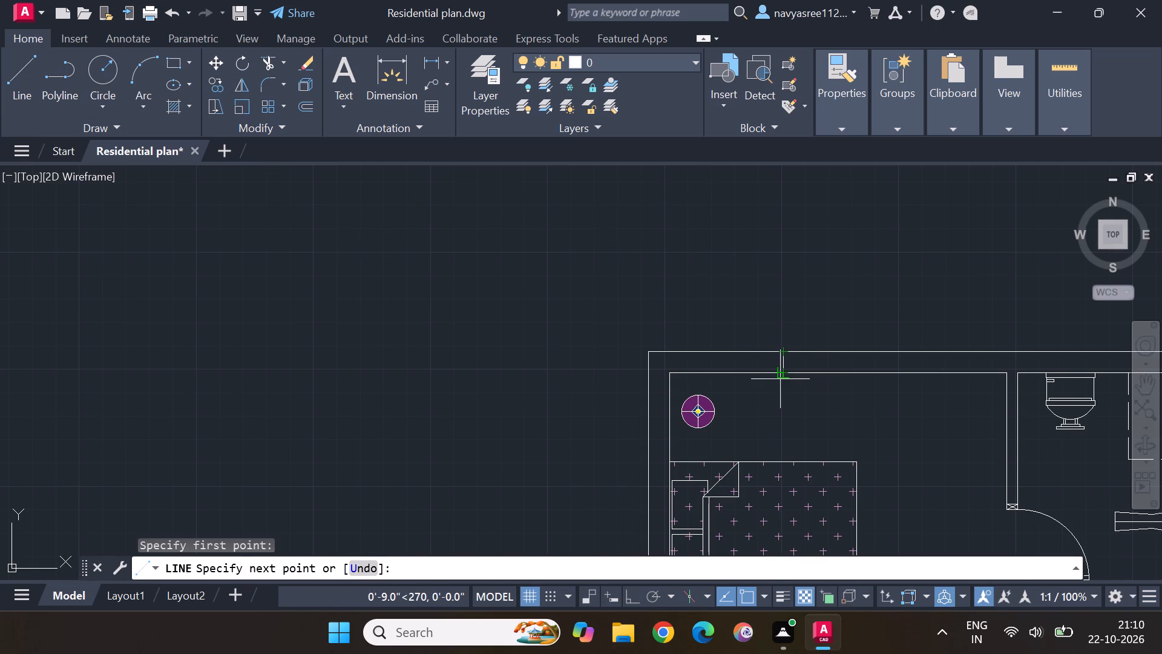
click(783, 371)
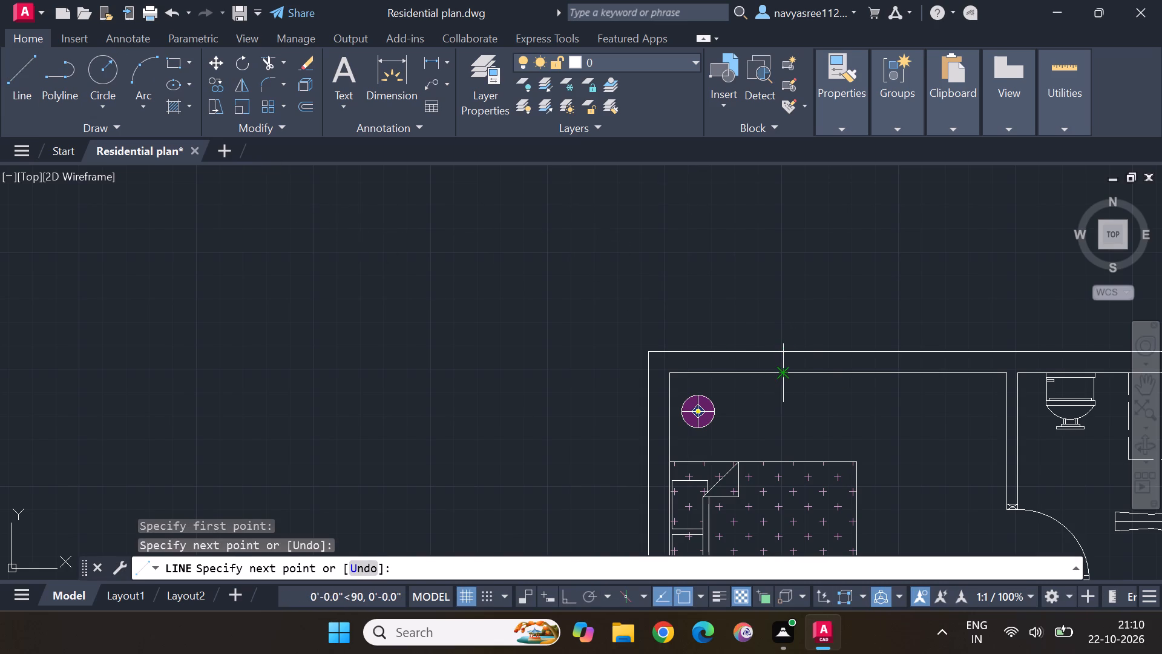
key(Escape)
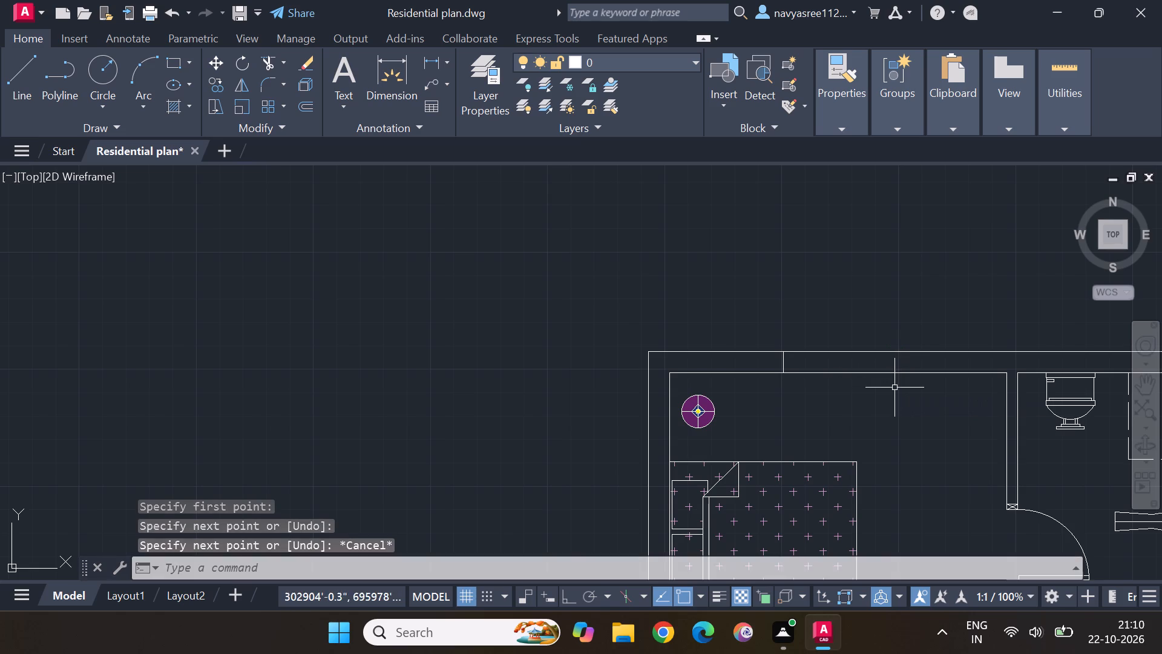
click(22, 62)
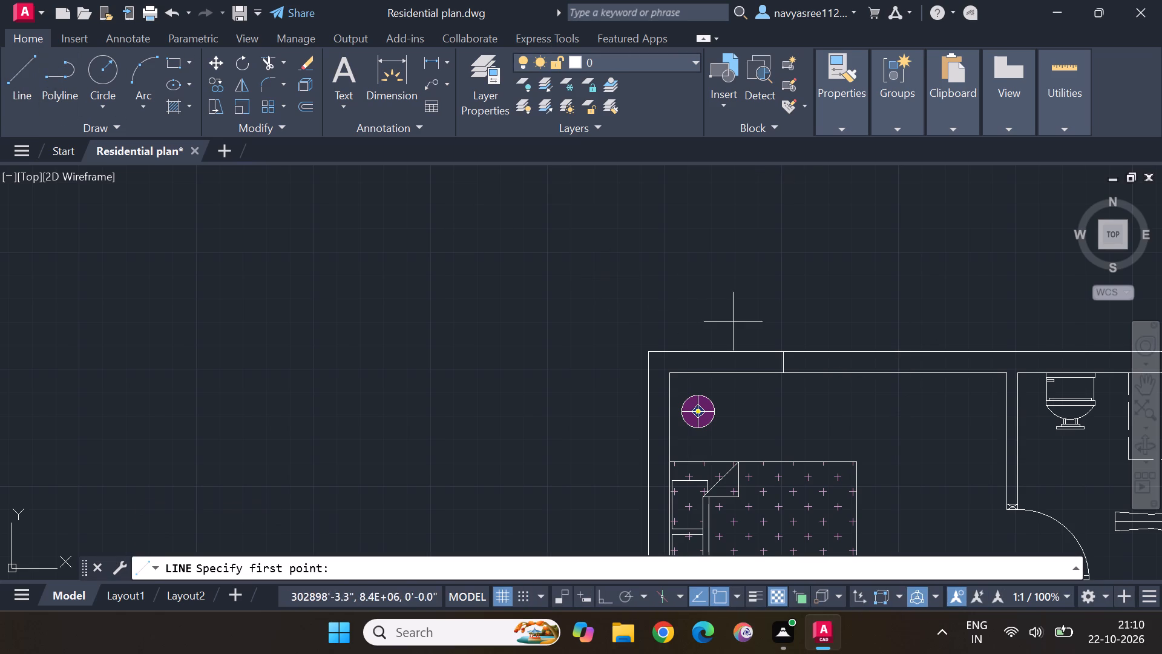
scroll(896, 349, up, 2)
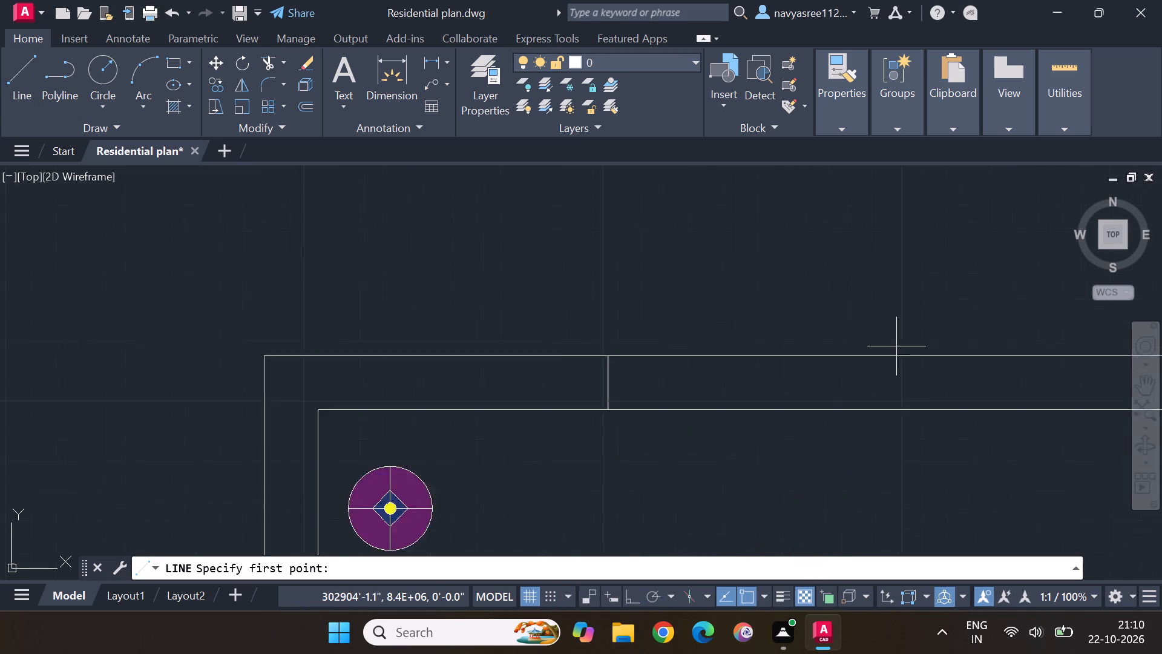
scroll(896, 346, up, 1)
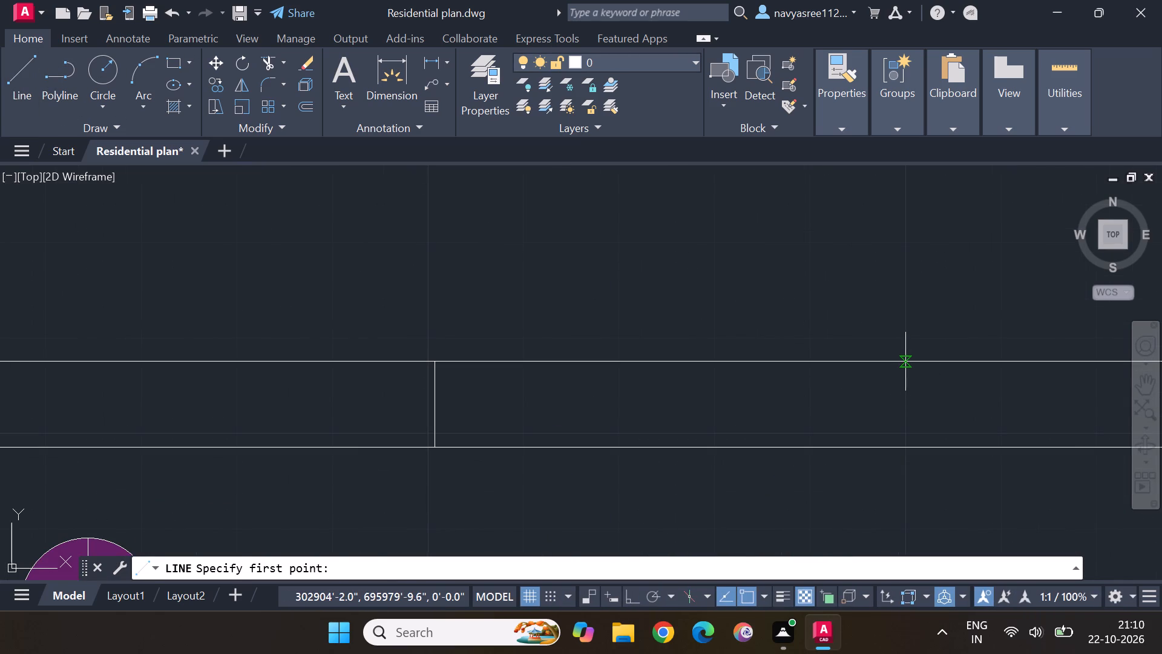
click(905, 362)
click(910, 446)
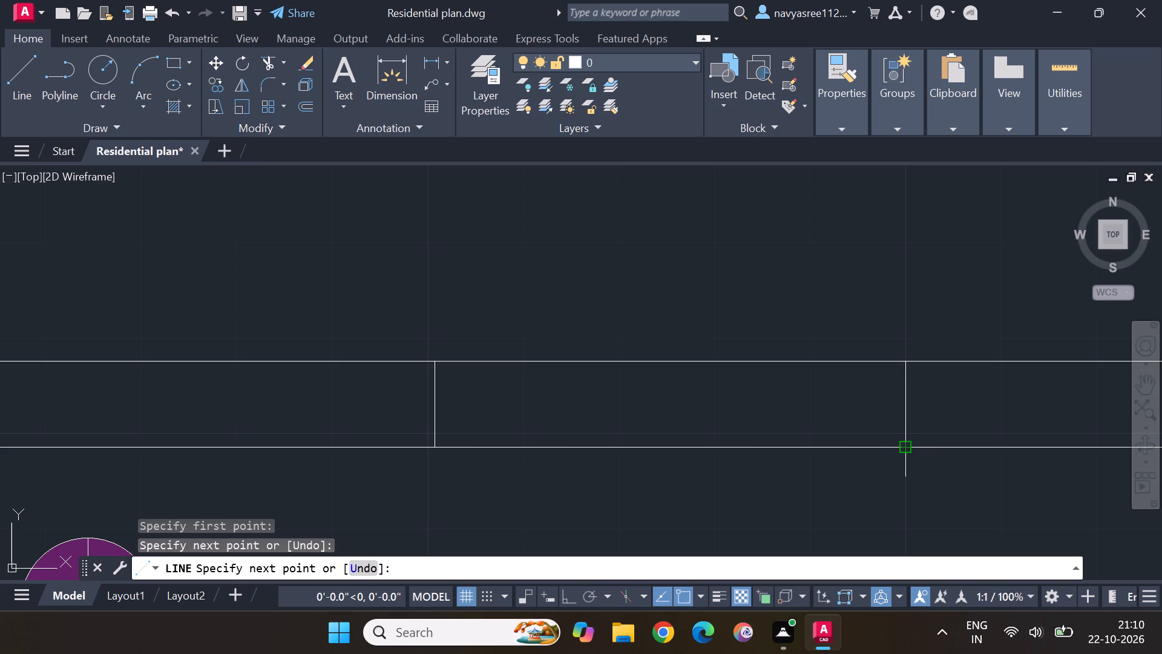
key(Escape)
key(Escape)
key(Escape)
key(Escape)
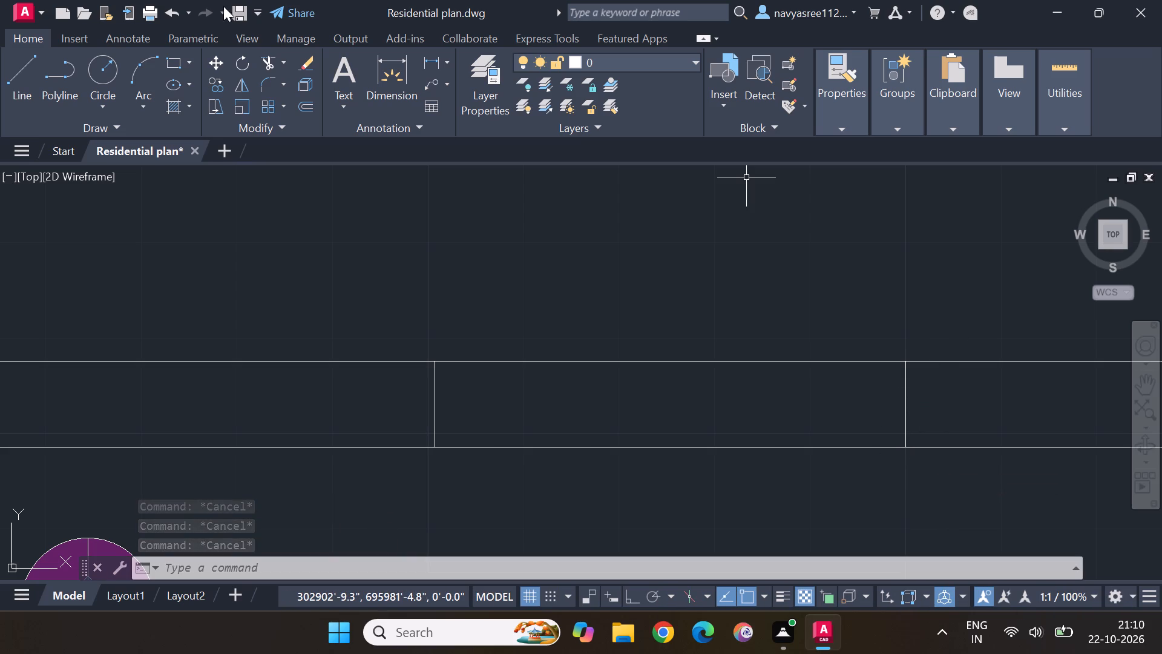
Draw a vertical dividing line across the wall between the window's ends, about 2'-1" from its west end.
click(25, 65)
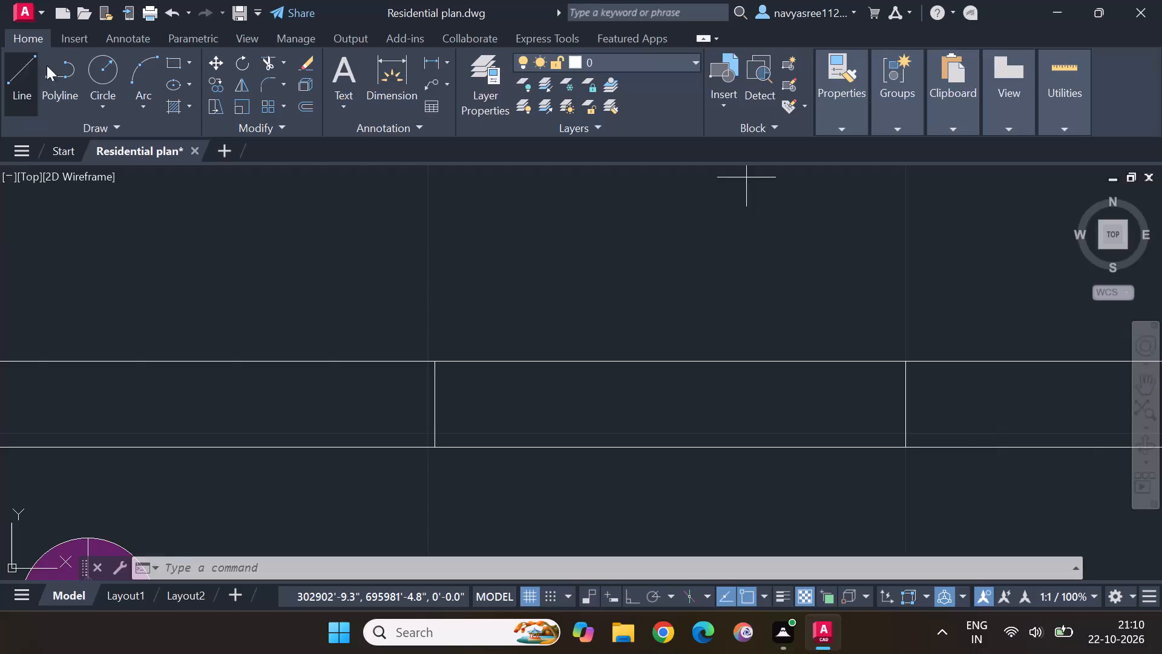
click(674, 361)
click(673, 443)
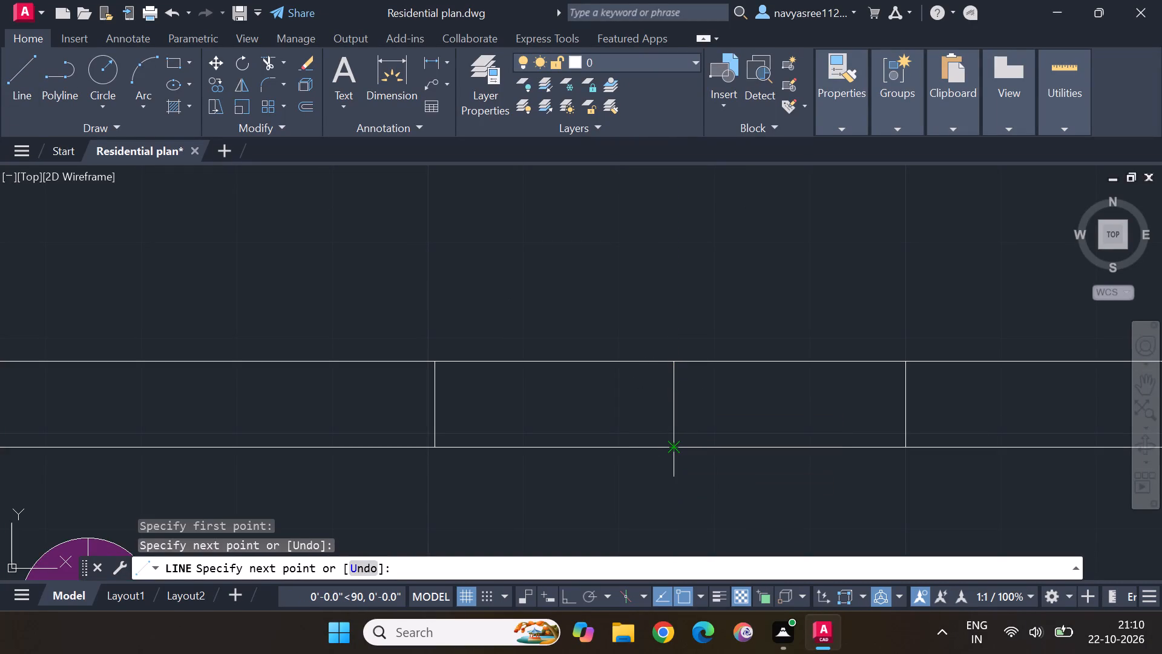
key(Escape)
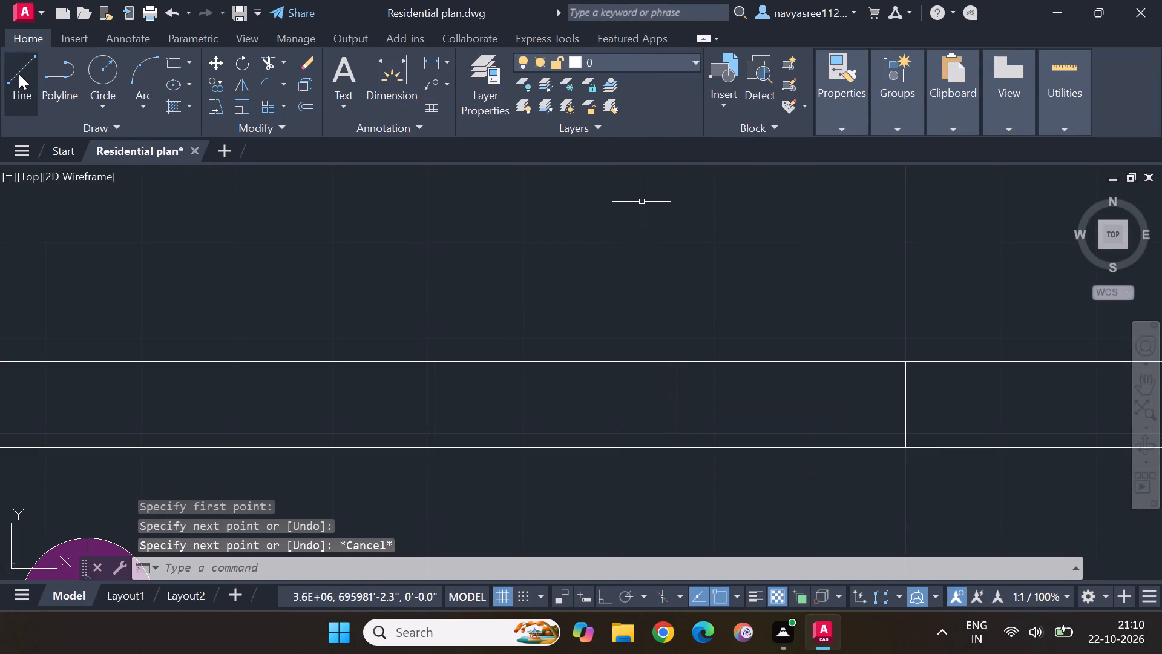
Draw a horizontal centre line along the window, from its west end's midpoint through the dividing line to its east end's midpoint.
click(19, 65)
click(439, 407)
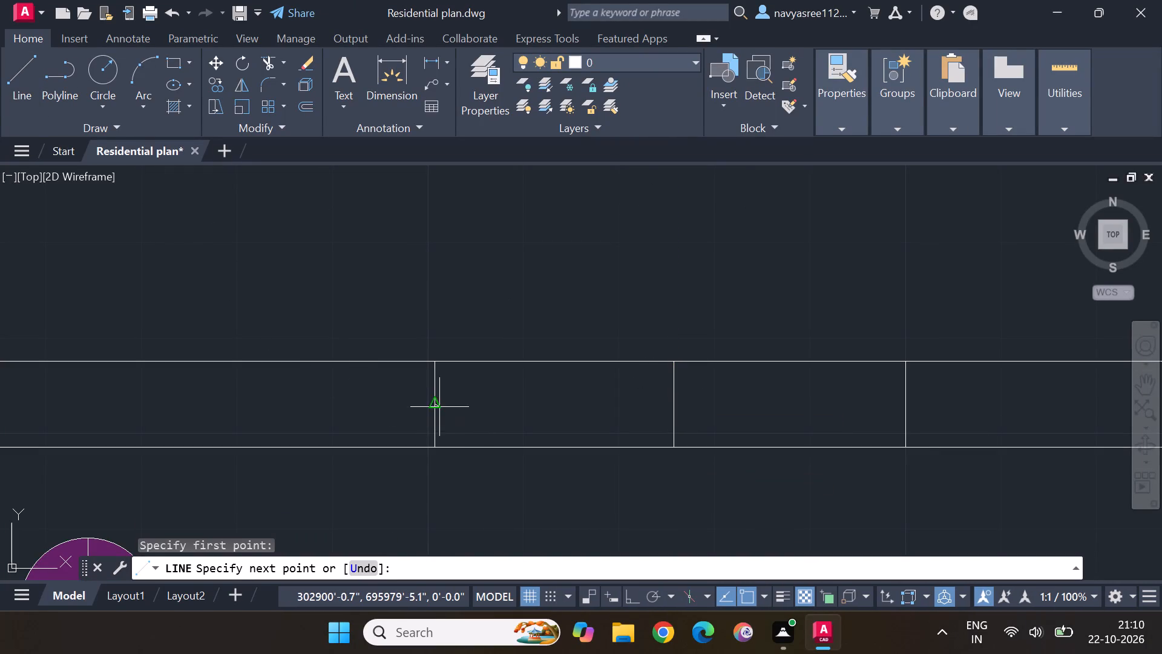
click(672, 403)
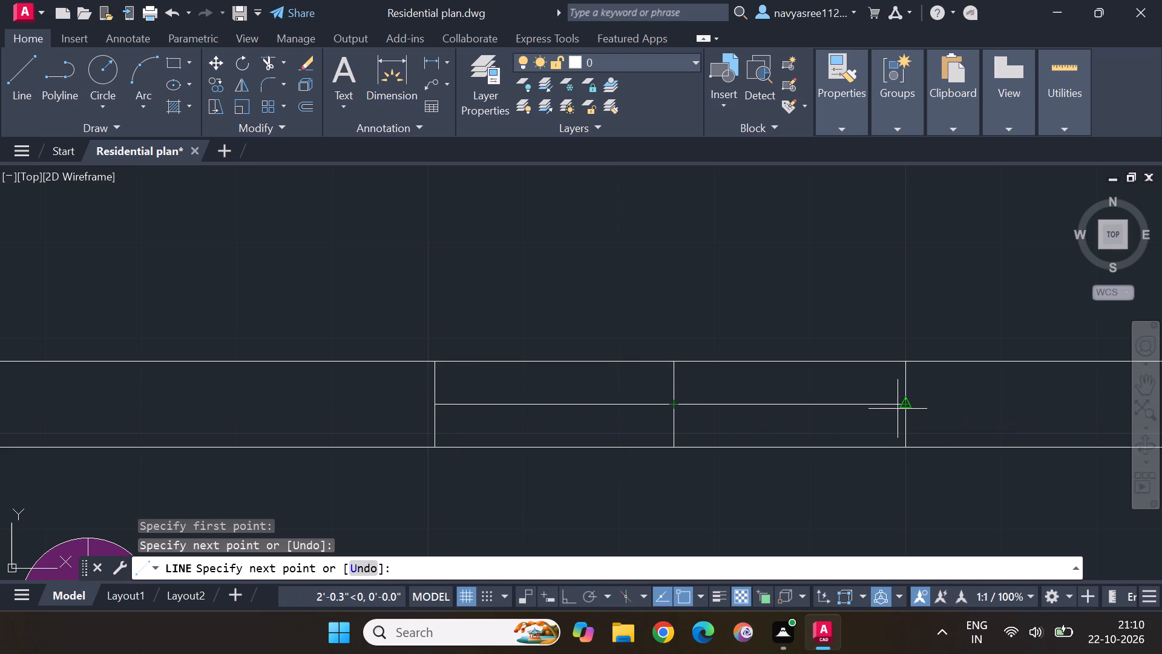
click(904, 406)
key(Escape)
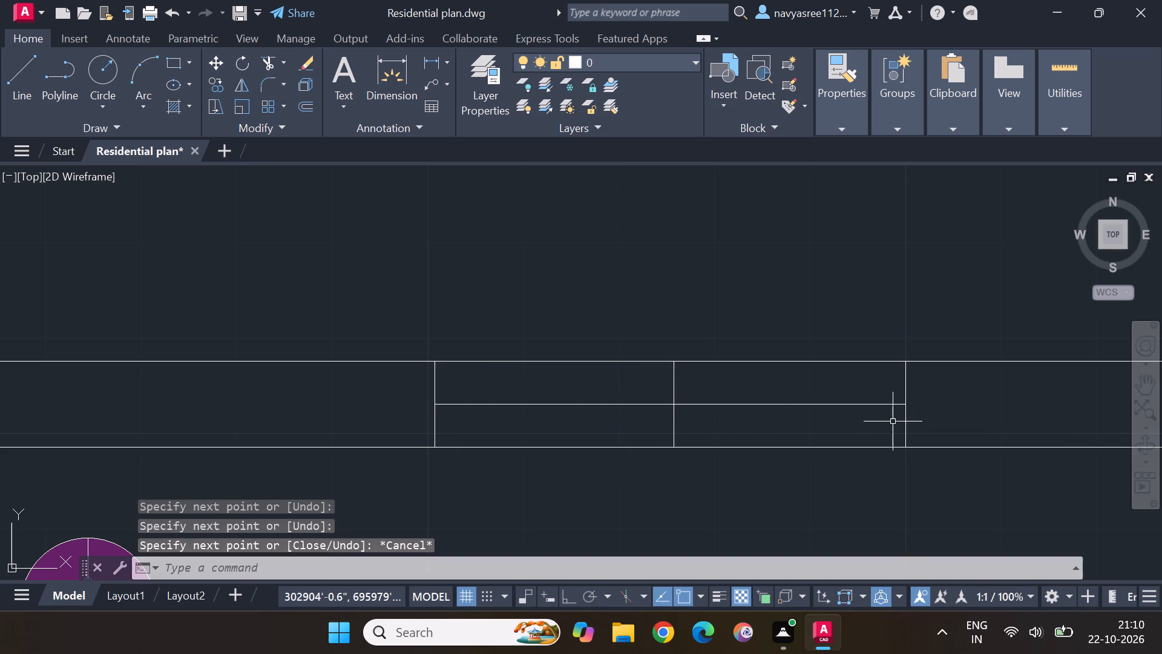
key(Escape)
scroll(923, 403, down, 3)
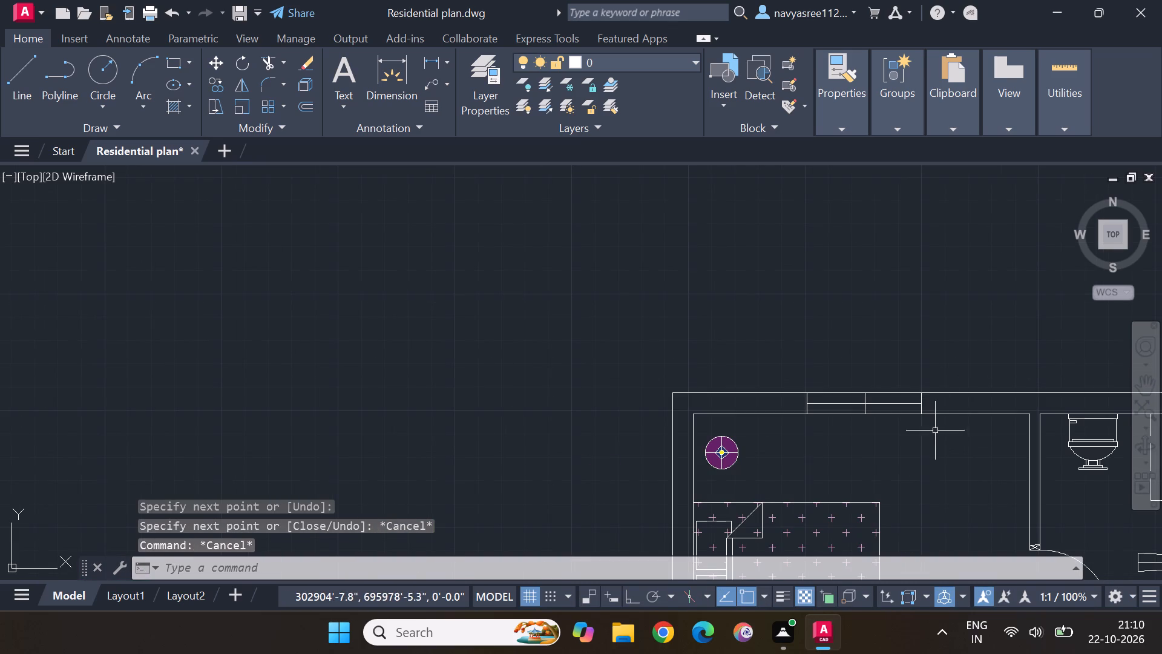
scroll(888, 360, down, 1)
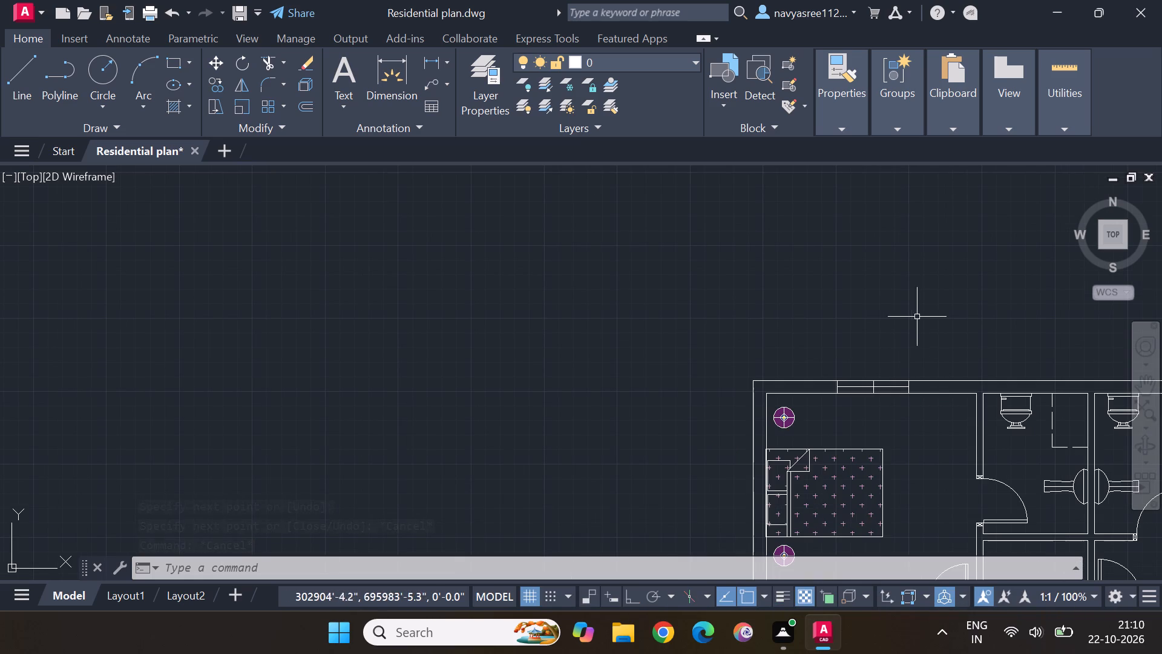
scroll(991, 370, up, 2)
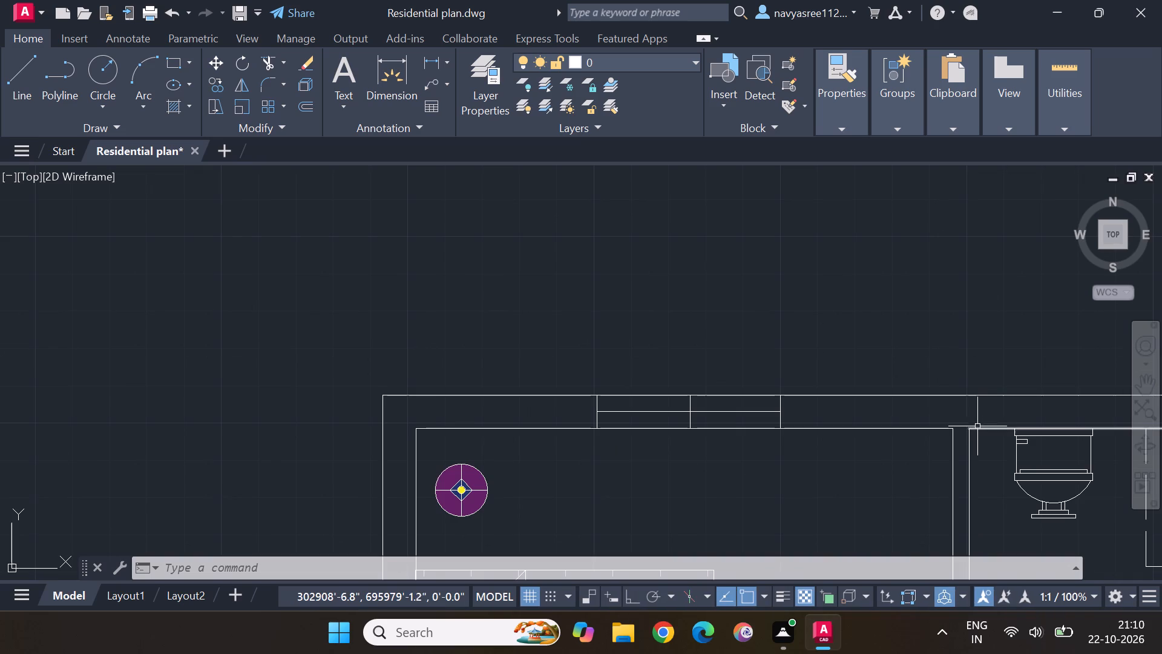
Draw two vertical window end lines across the west bathroom's north wall behind the toilet, about 1'-11" apart, linked along the outer wall face.
scroll(1005, 431, up, 1)
middle_drag(1011, 406, 951, 401)
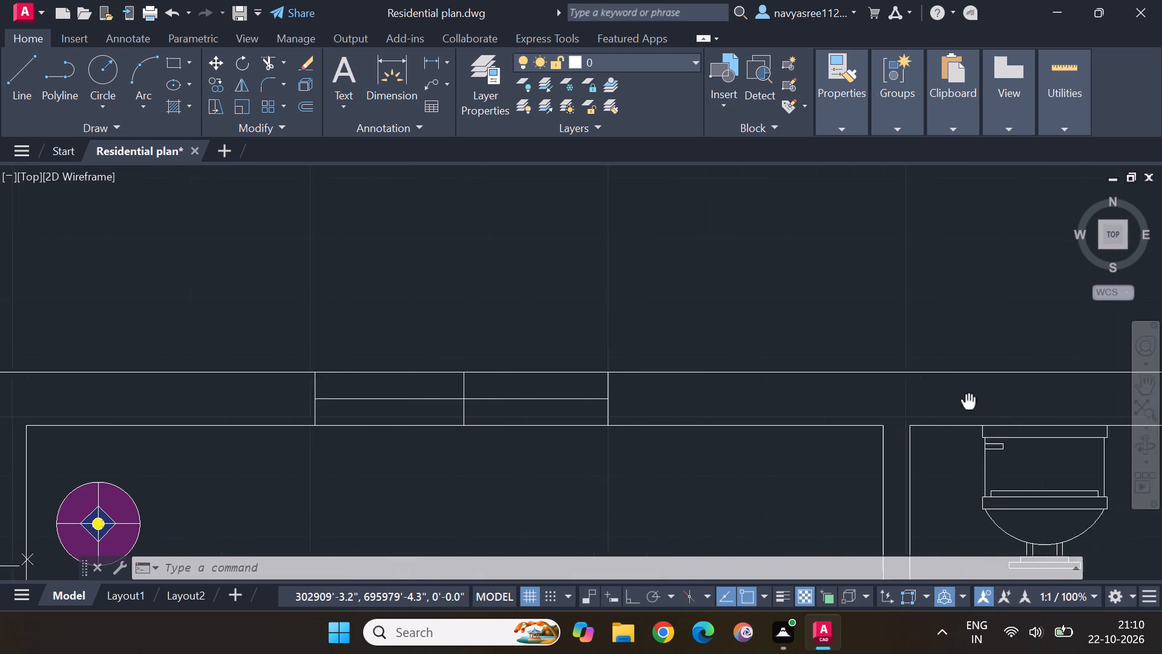
middle_drag(951, 401, 775, 386)
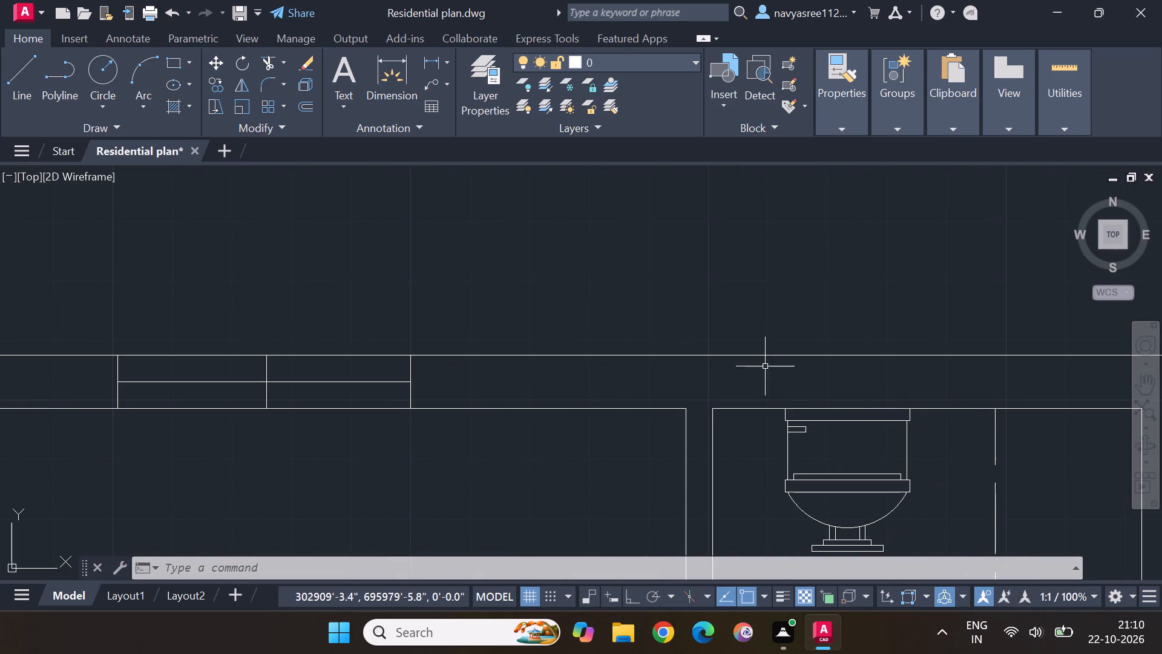
drag(16, 70, 22, 70)
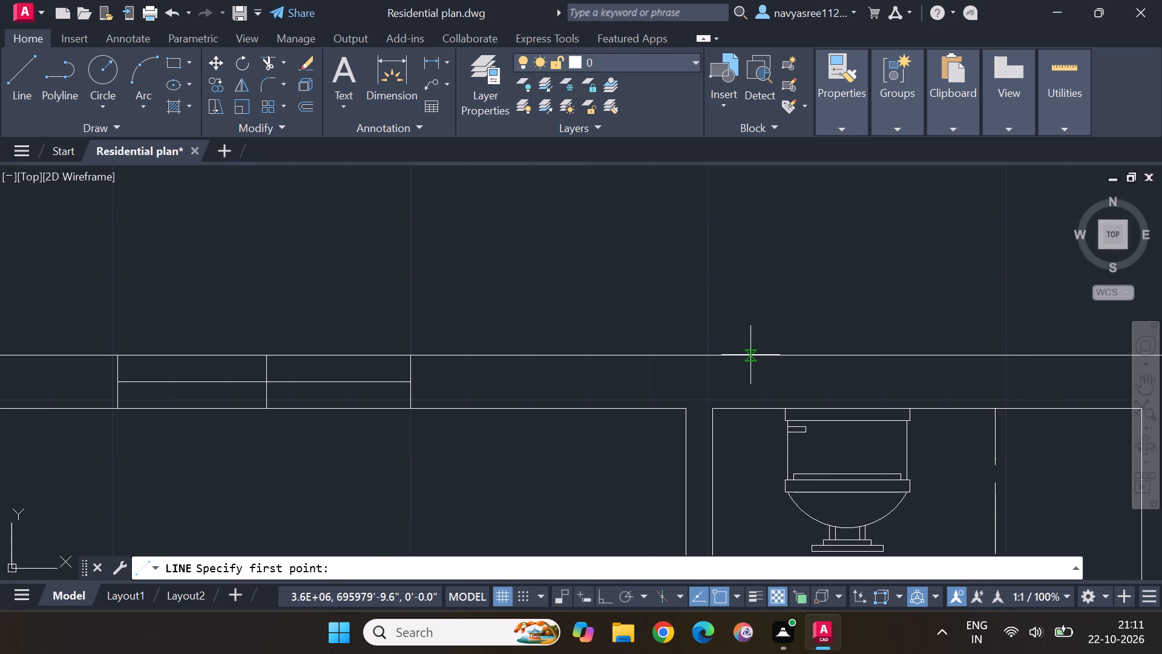
click(750, 355)
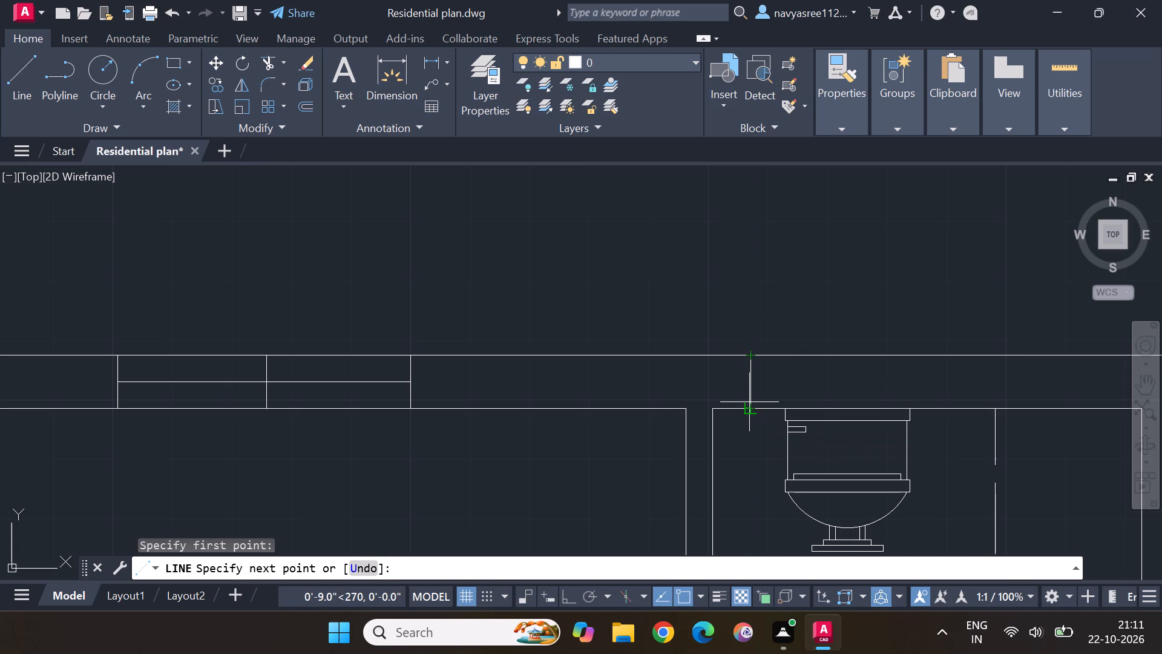
click(749, 408)
key(Escape)
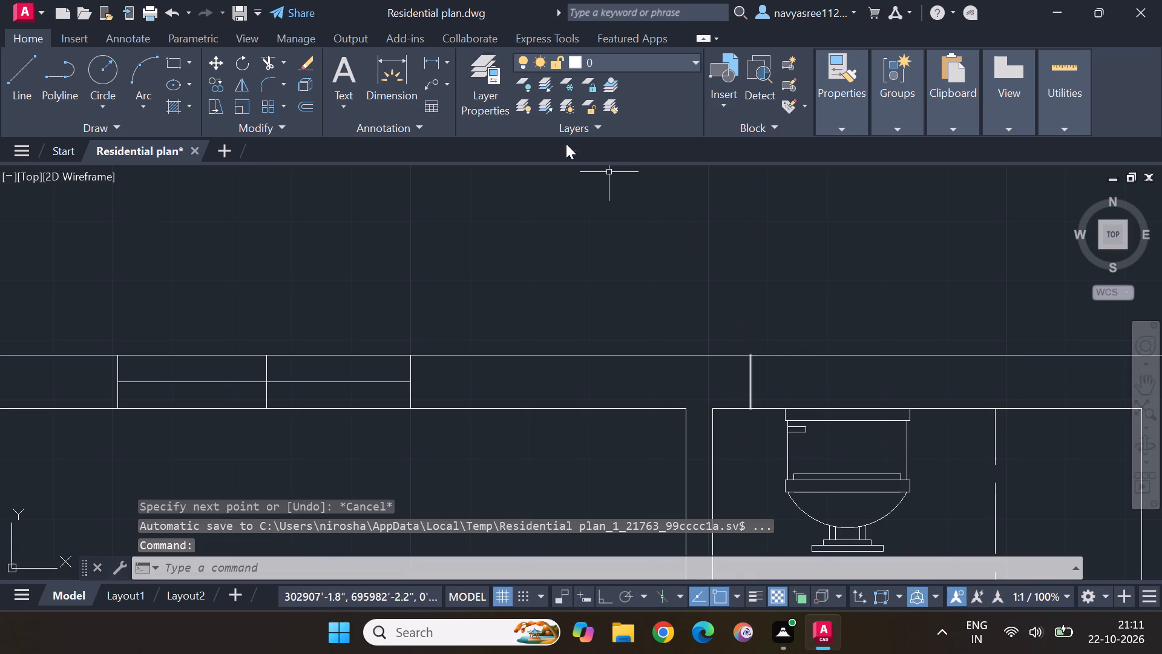
click(22, 71)
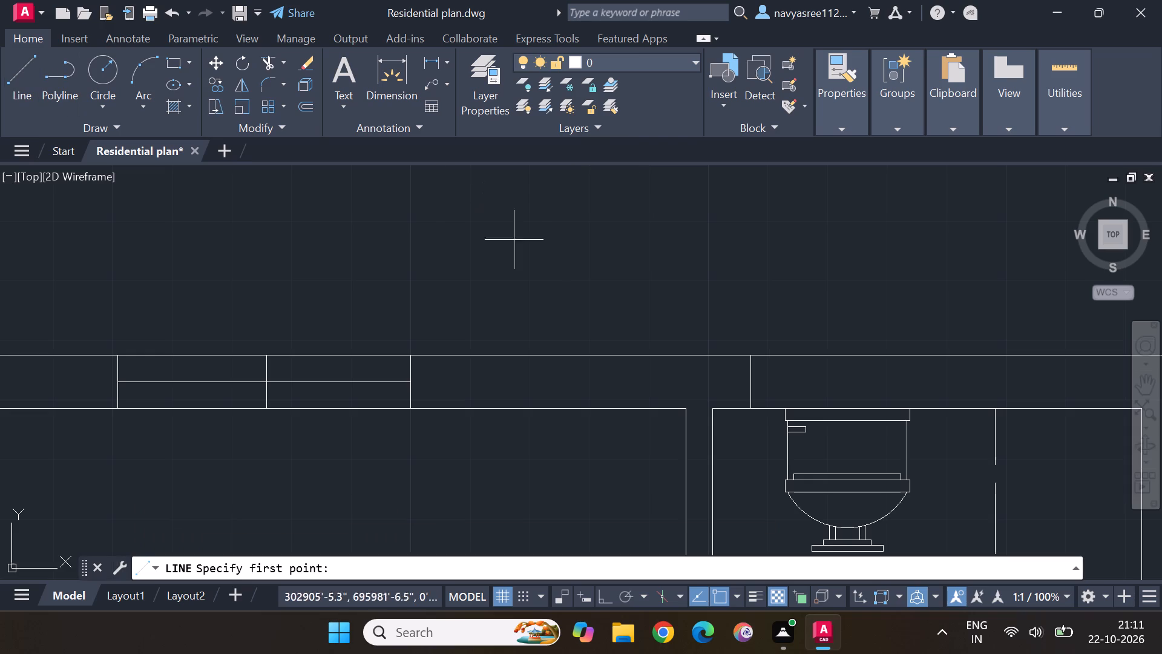
click(748, 355)
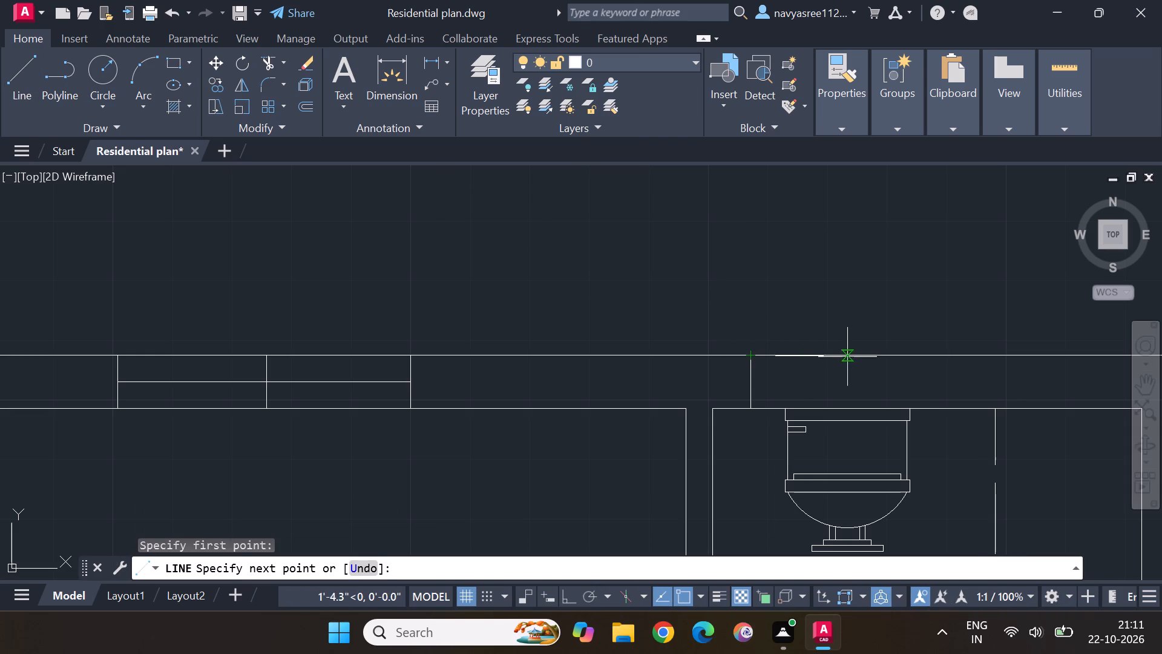
click(886, 355)
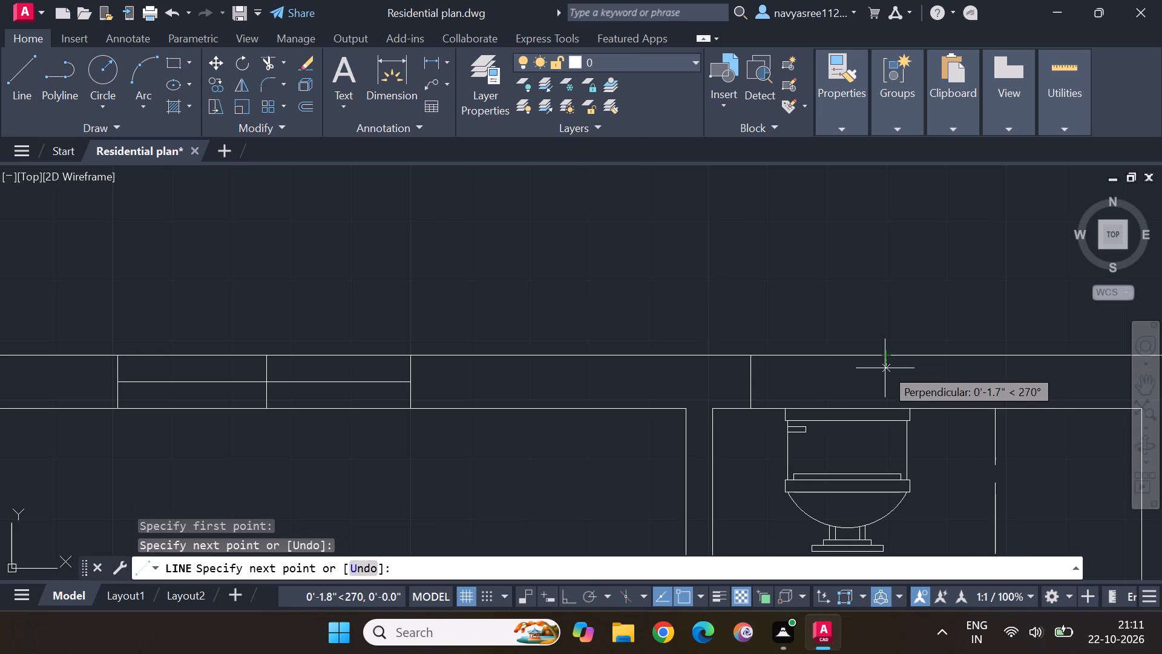
click(882, 403)
key(Escape)
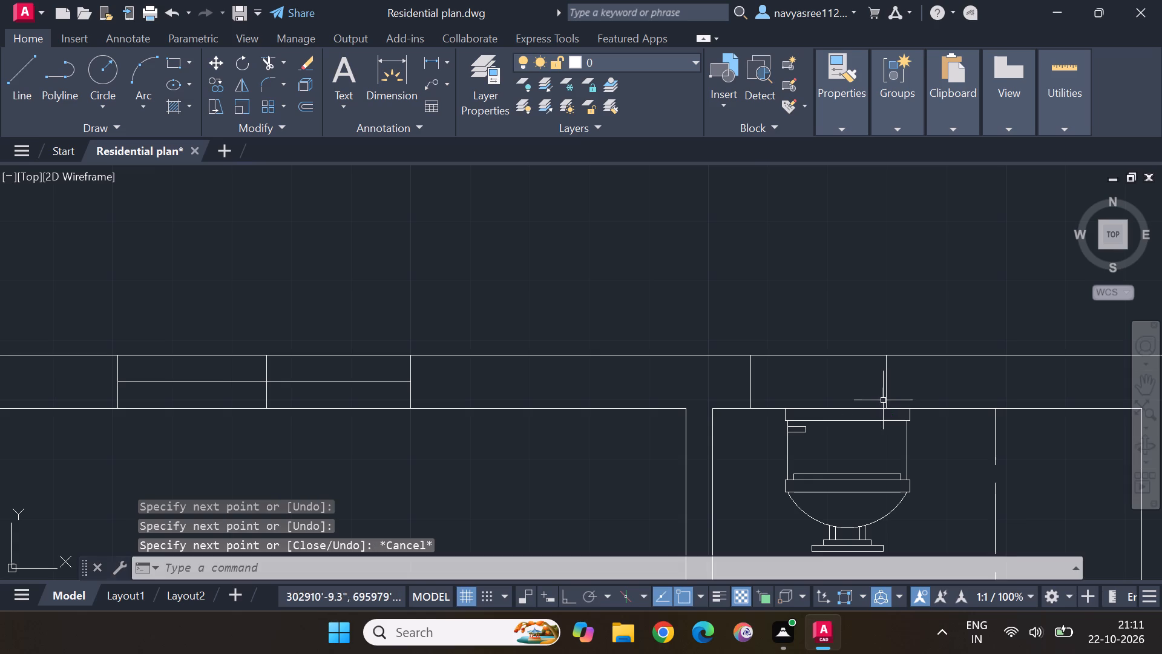
Draw a horizontal centre line between the midpoints of the west bathroom window's two end lines.
click(23, 64)
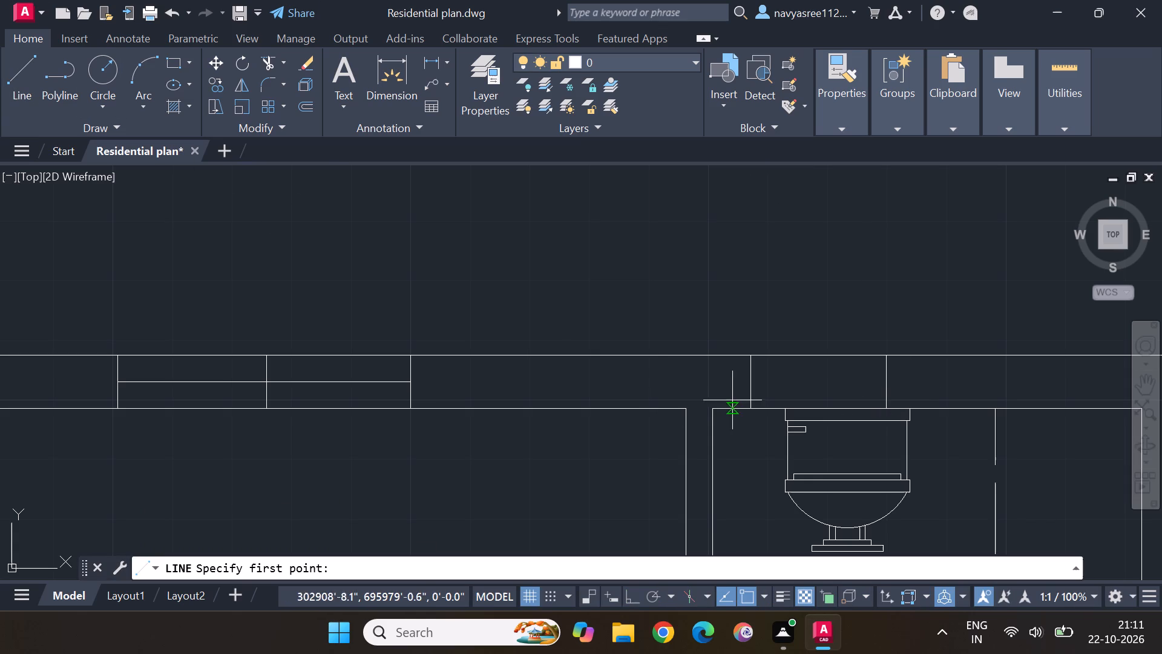
click(751, 380)
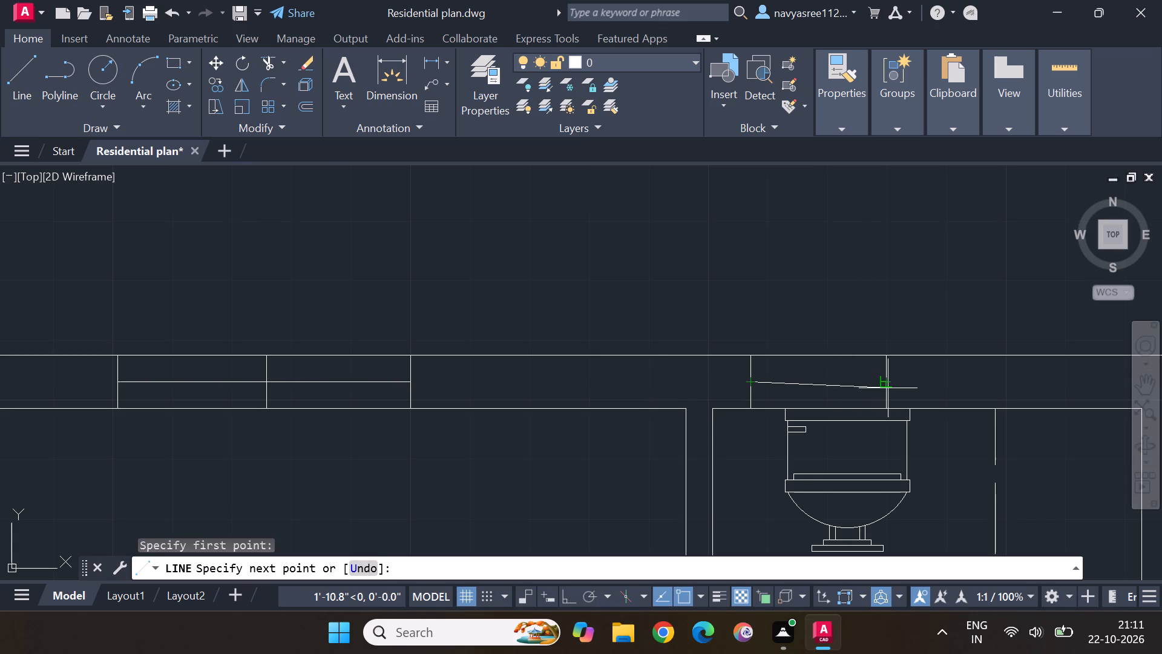
click(886, 383)
key(Escape)
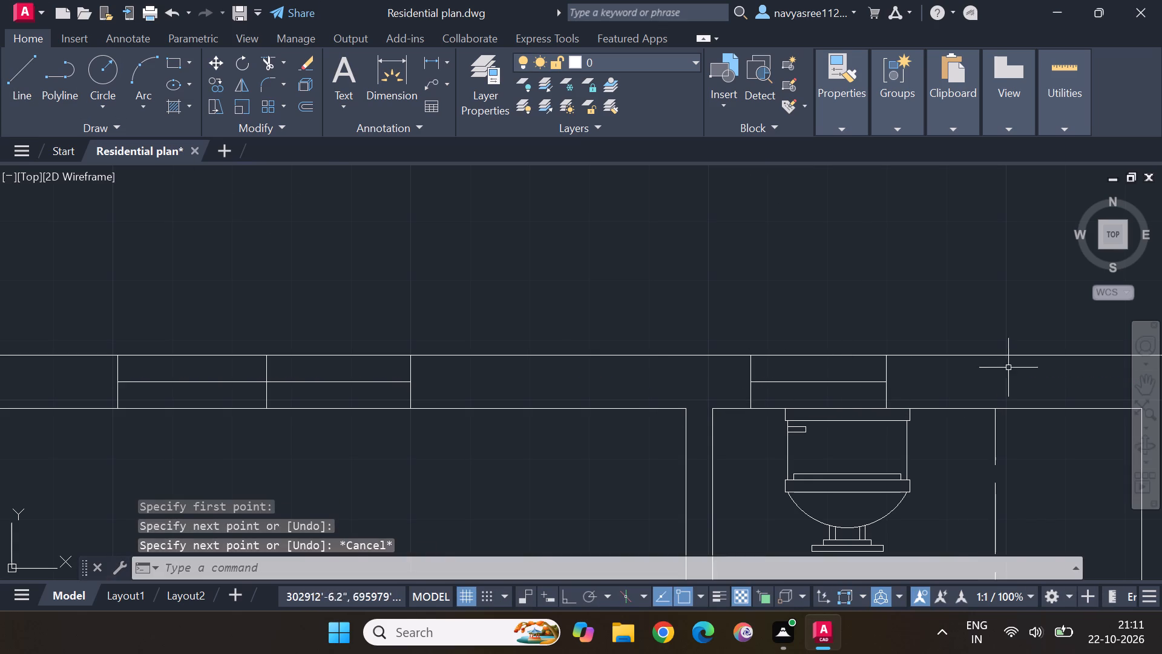
Draw two vertical lines across the east bathroom's north wall by the shower area, about 1'-5" apart, as window ends.
scroll(1011, 359, down, 3)
middle_drag(1026, 394, 893, 396)
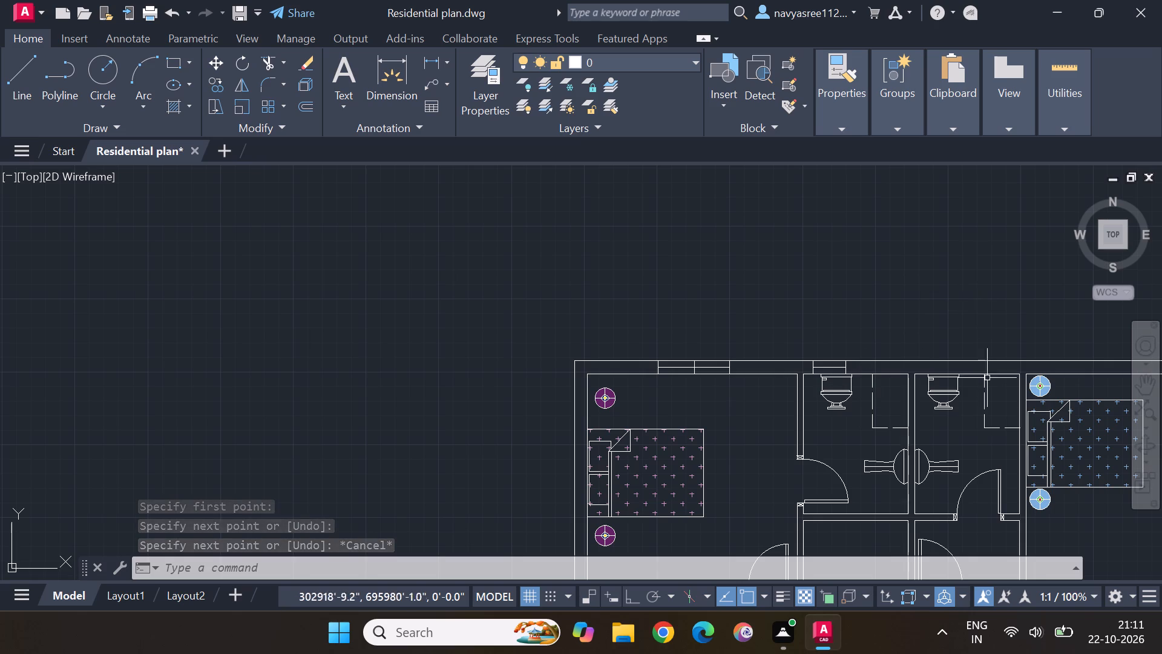
scroll(993, 341, up, 2)
middle_drag(984, 397, 878, 343)
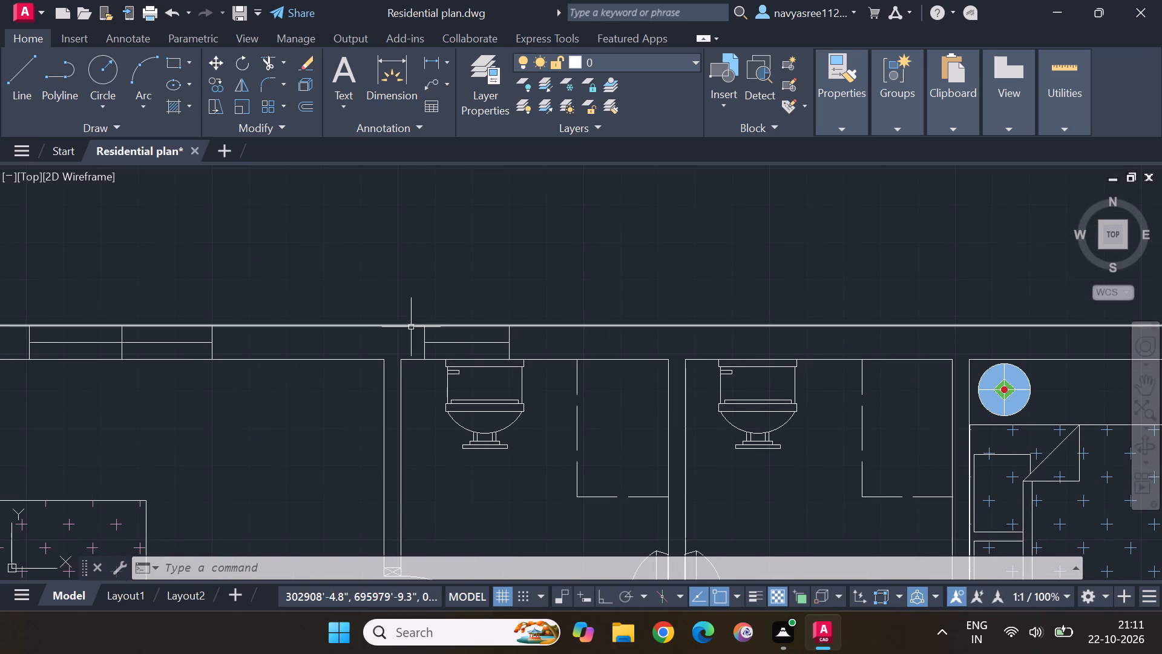
click(18, 62)
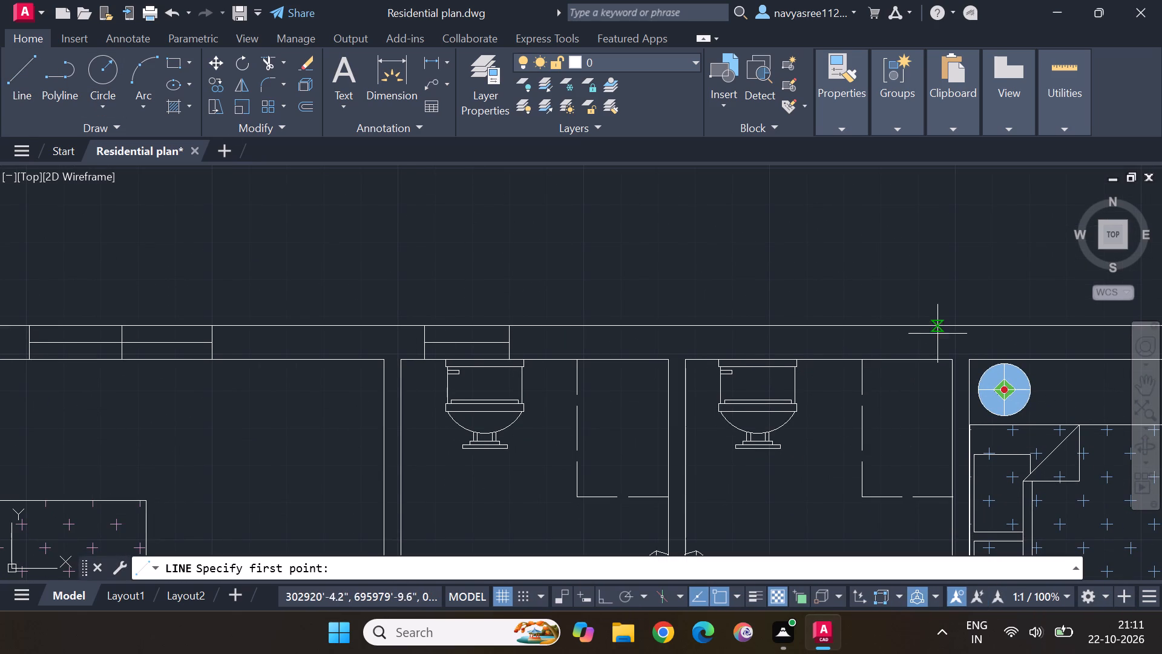
click(868, 326)
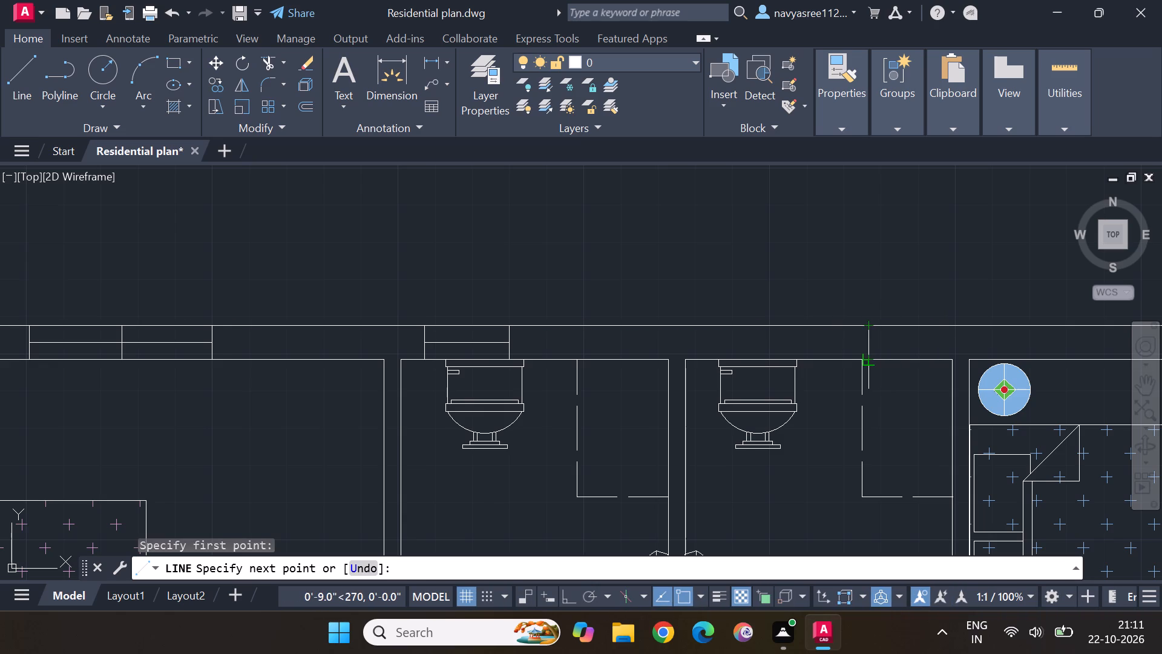
click(873, 356)
key(Escape)
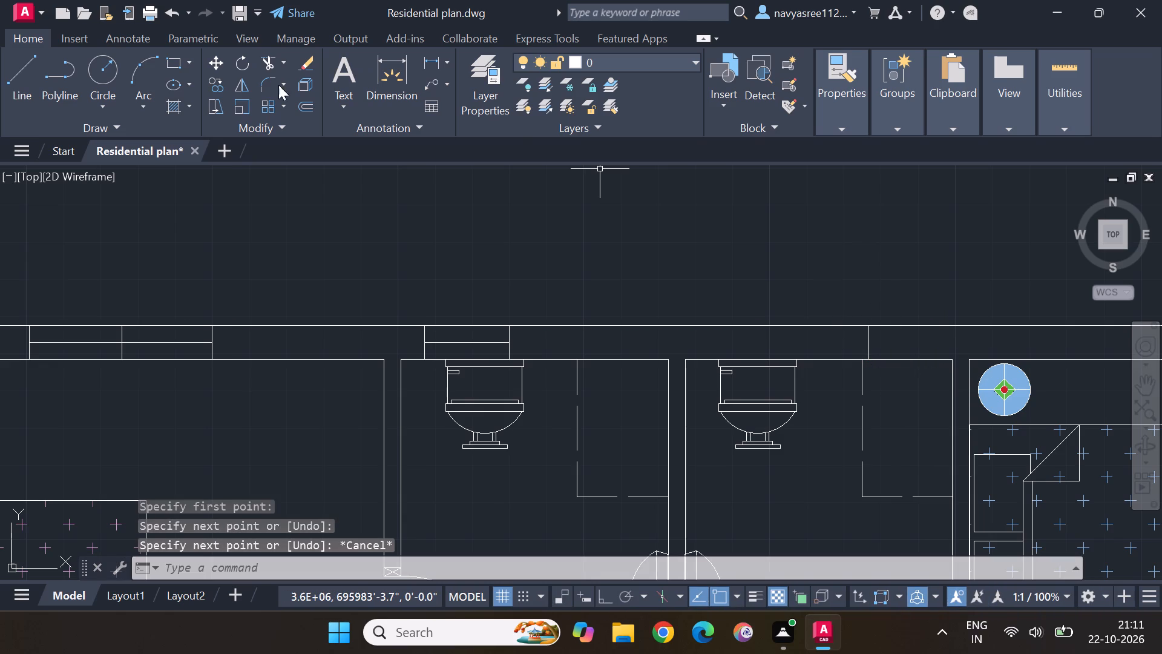
click(19, 72)
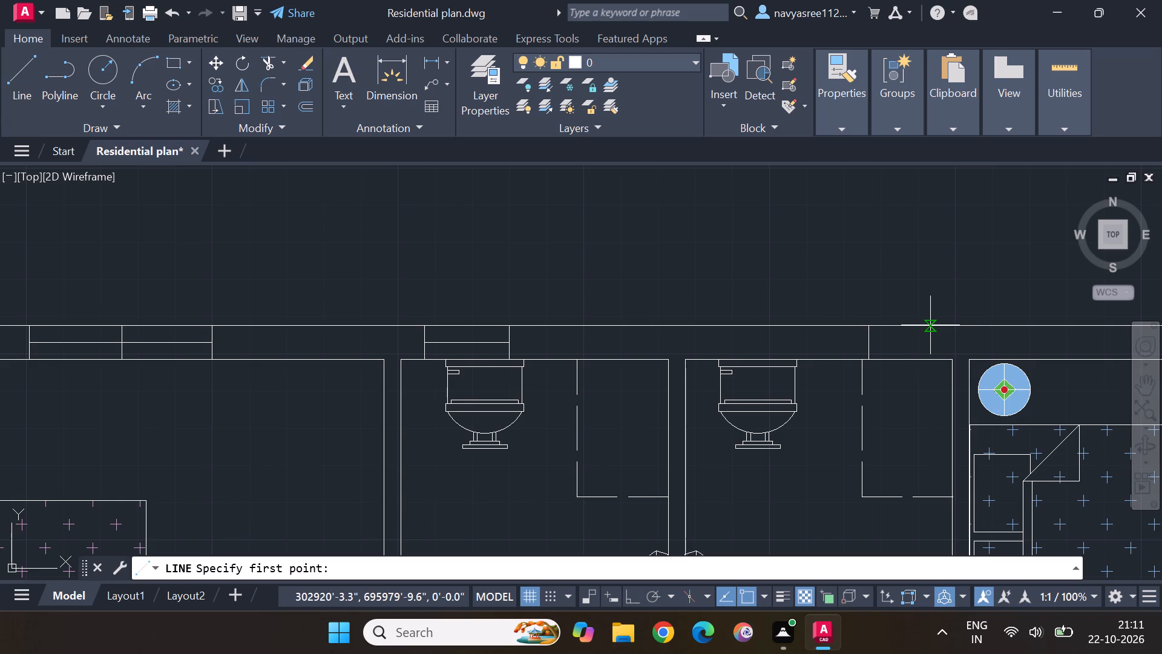
click(933, 325)
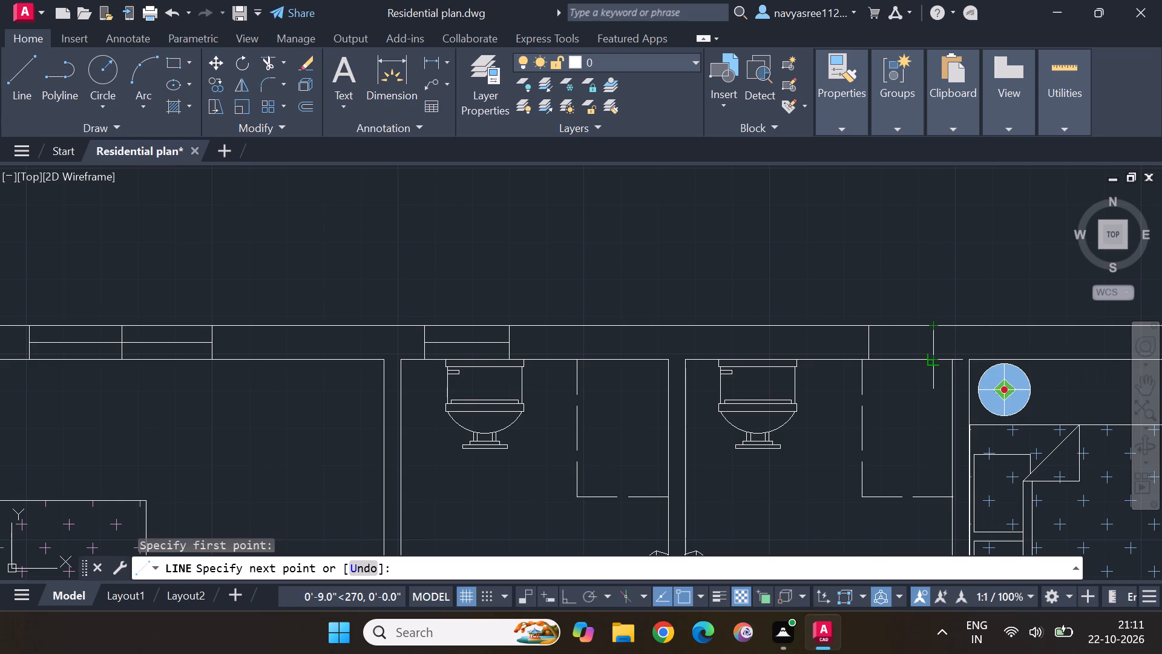
click(934, 357)
key(Escape)
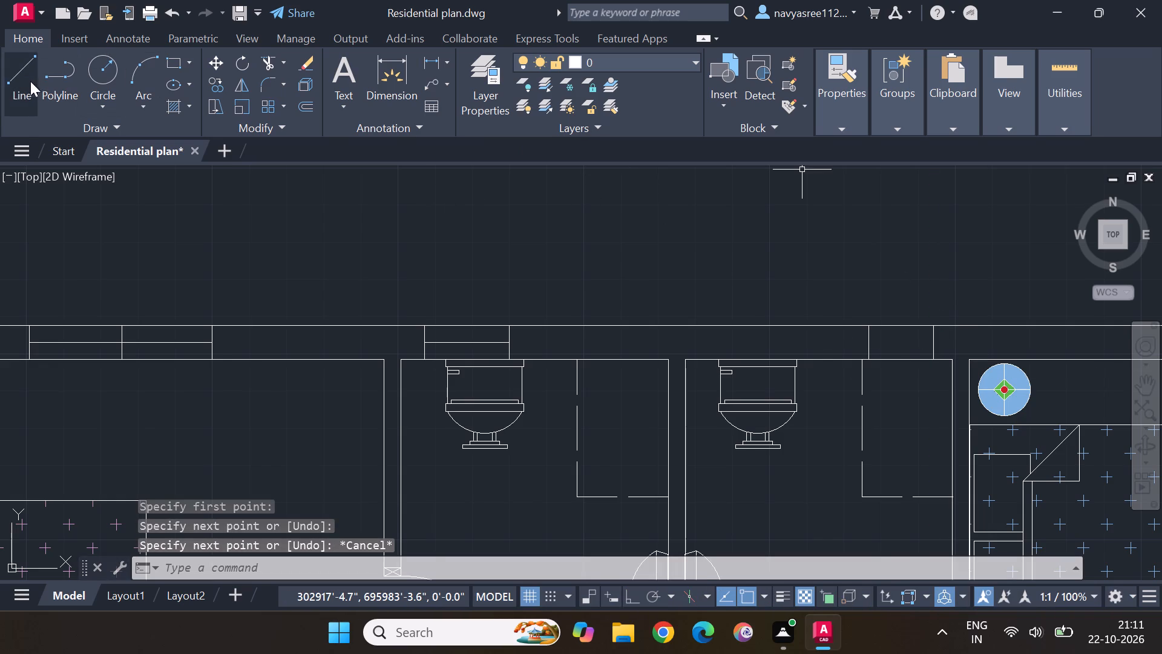
Draw a horizontal centre line between the midpoints of the east bathroom window's two end lines.
drag(20, 65, 25, 67)
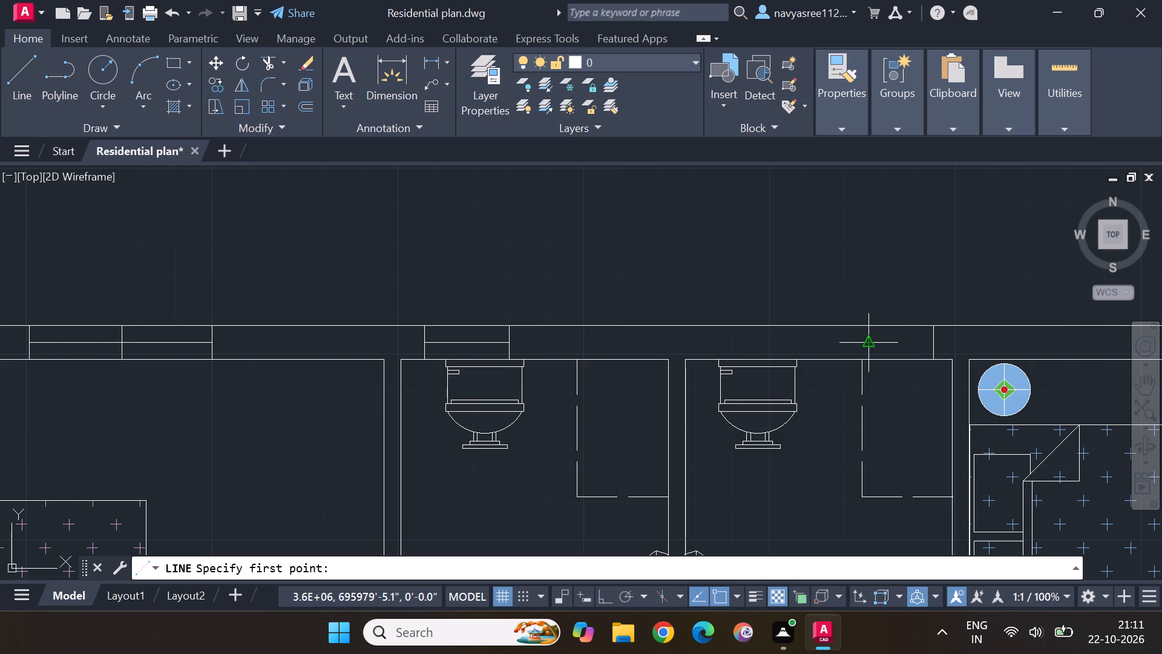
click(868, 343)
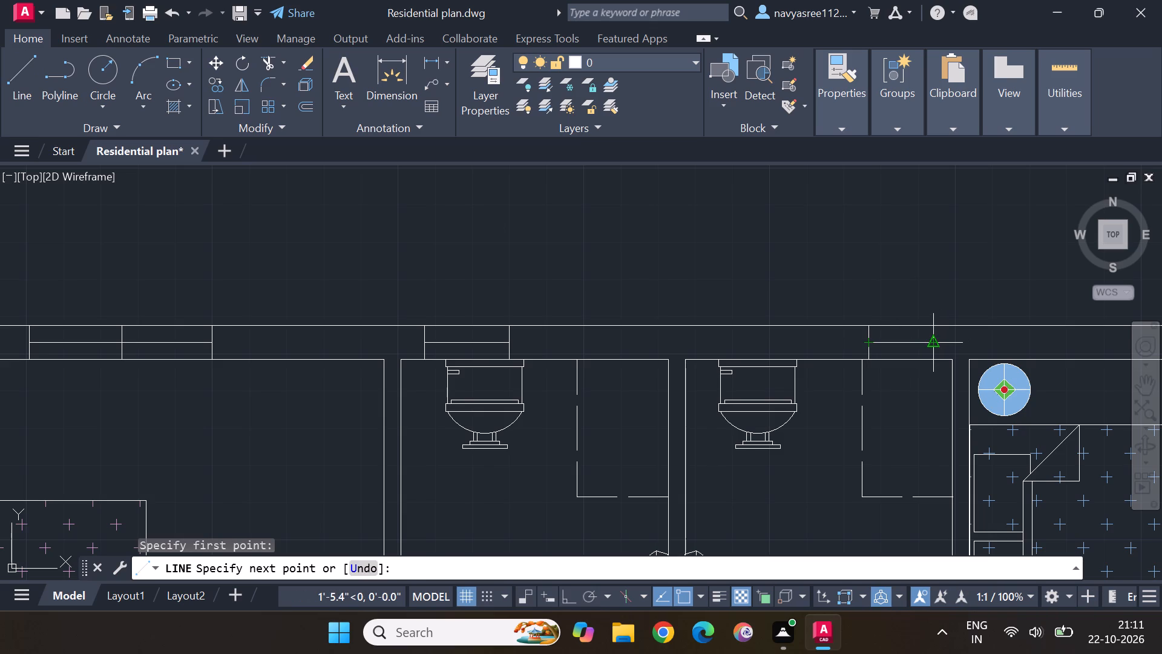
click(932, 345)
key(Escape)
Draw two vertical lines across the northeast bedroom's north wall, about 4'-8" apart, as the ends of a window.
scroll(1023, 352, down, 2)
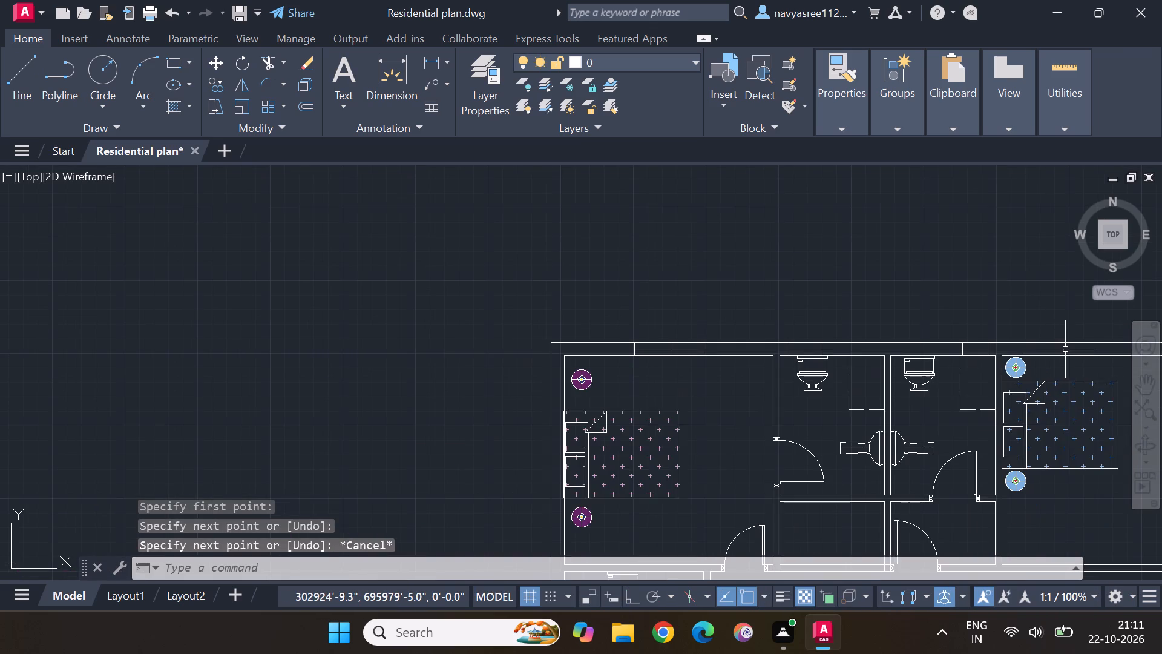
middle_drag(1065, 349, 709, 321)
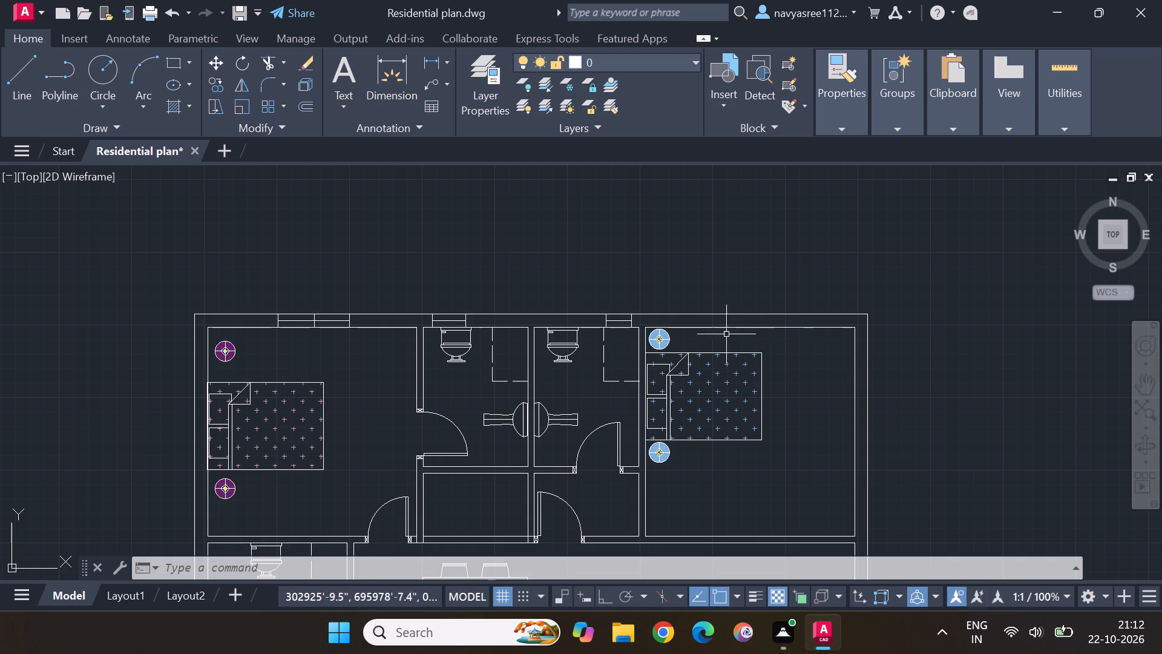
drag(17, 66, 23, 66)
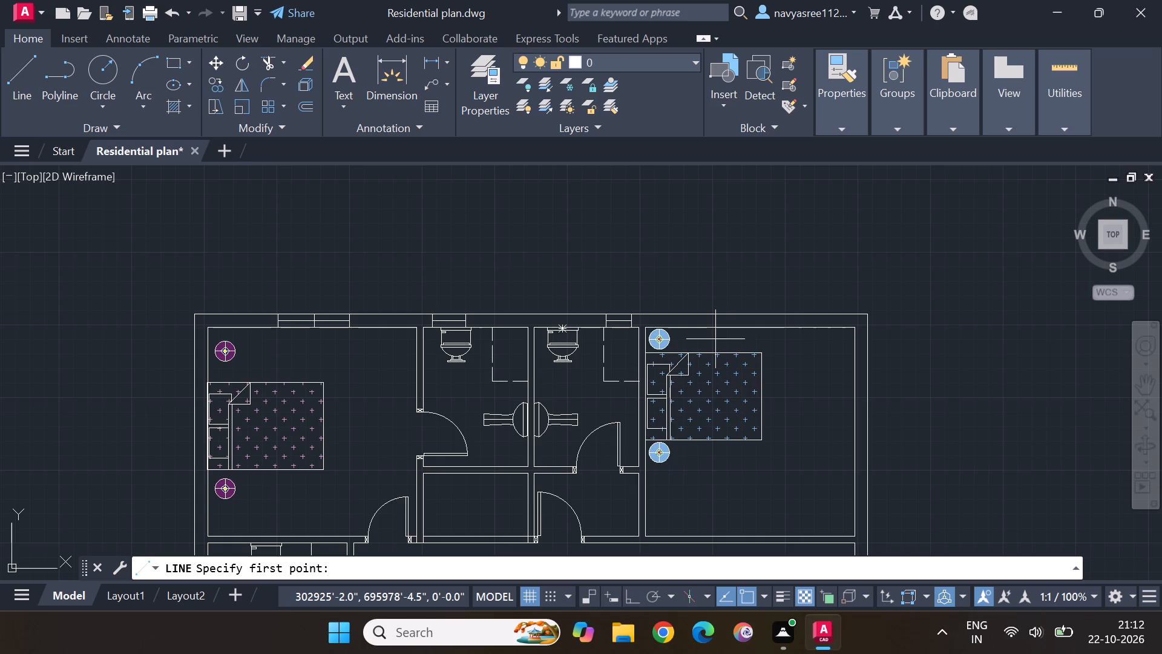
scroll(715, 331, up, 3)
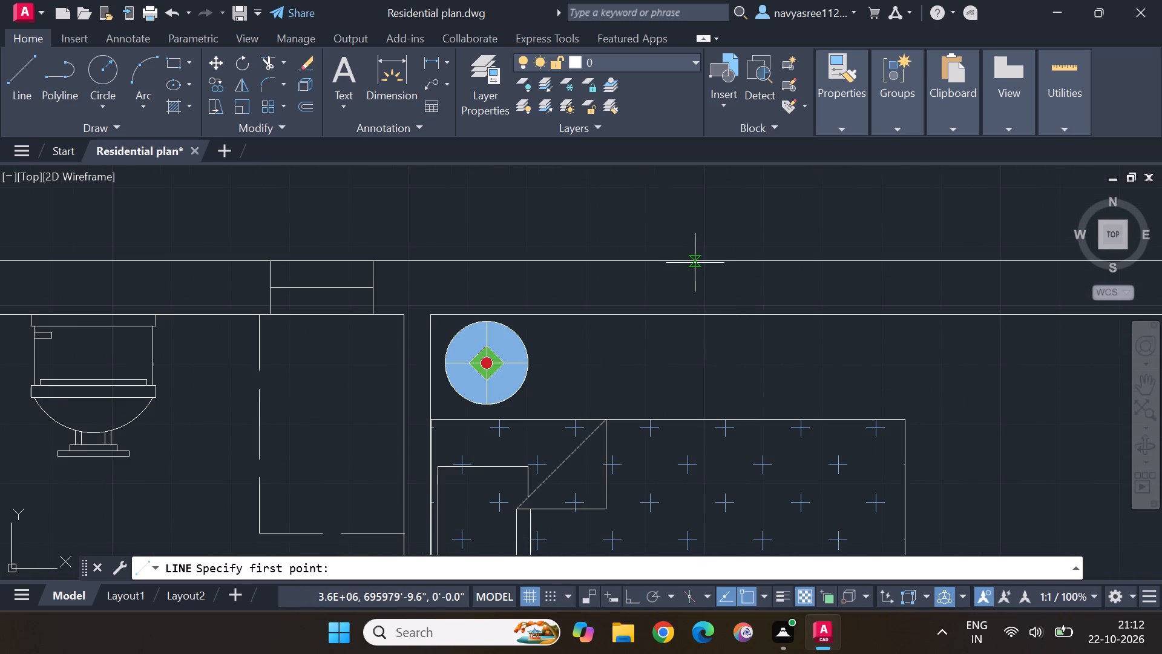
click(703, 262)
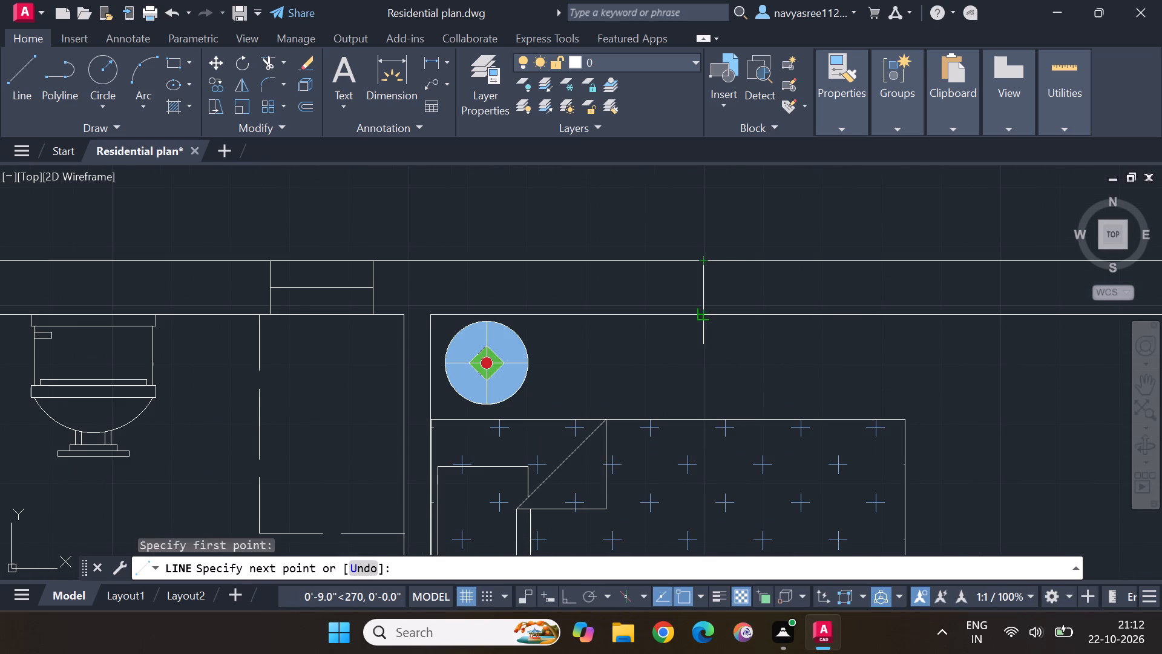
click(706, 317)
key(Escape)
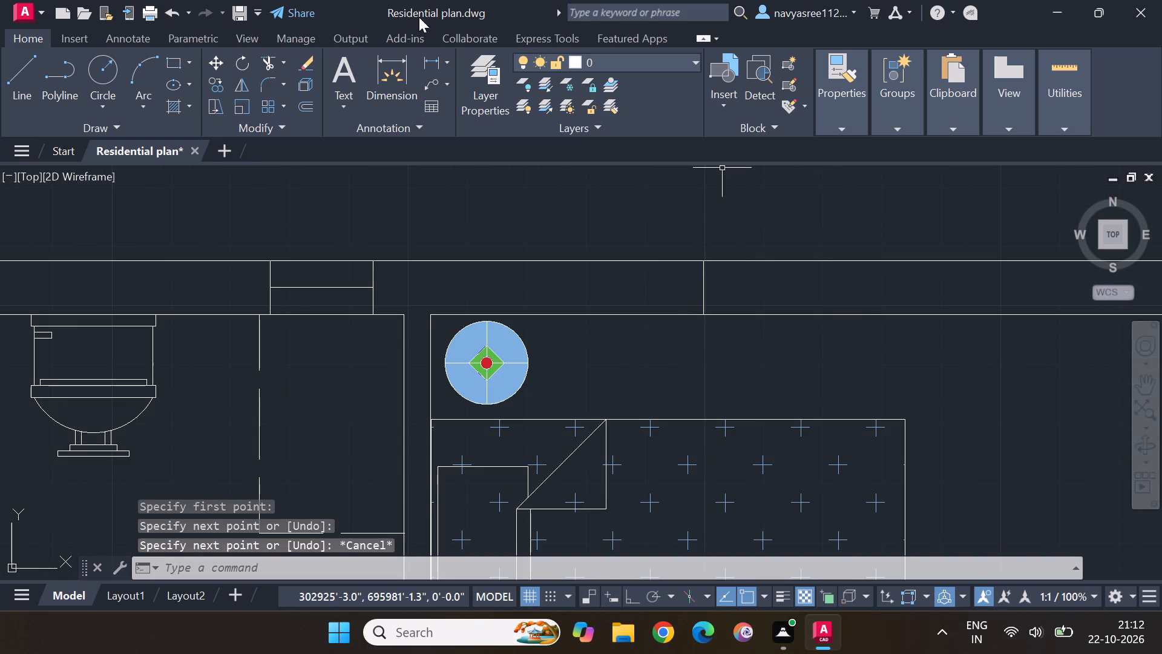
click(18, 66)
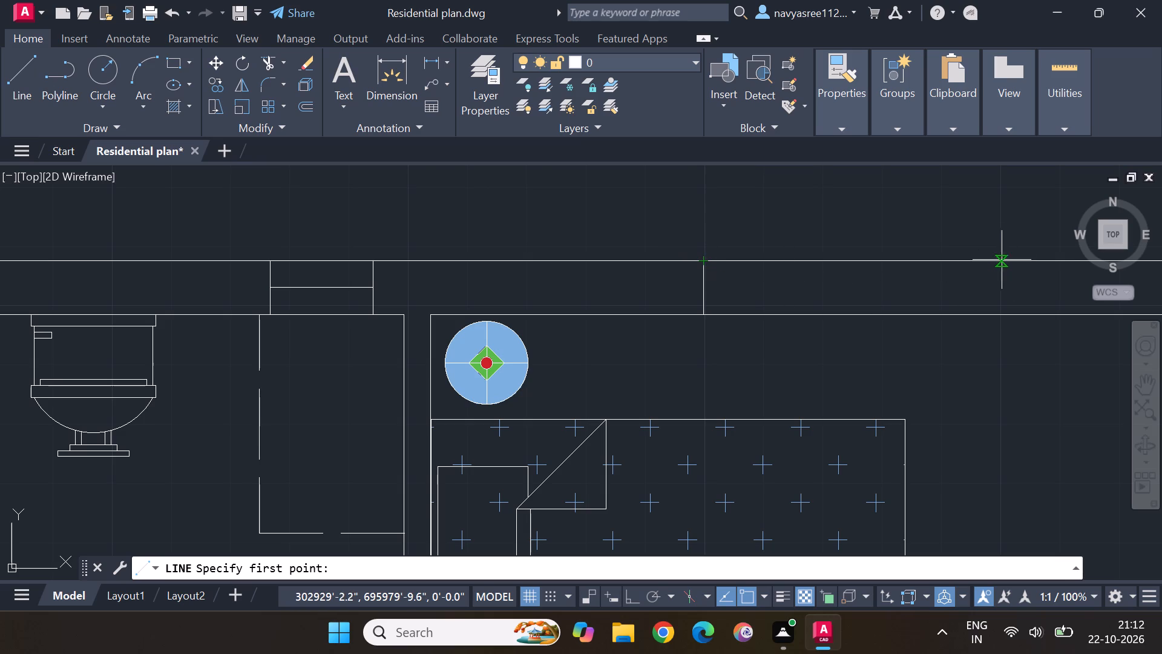
click(1036, 262)
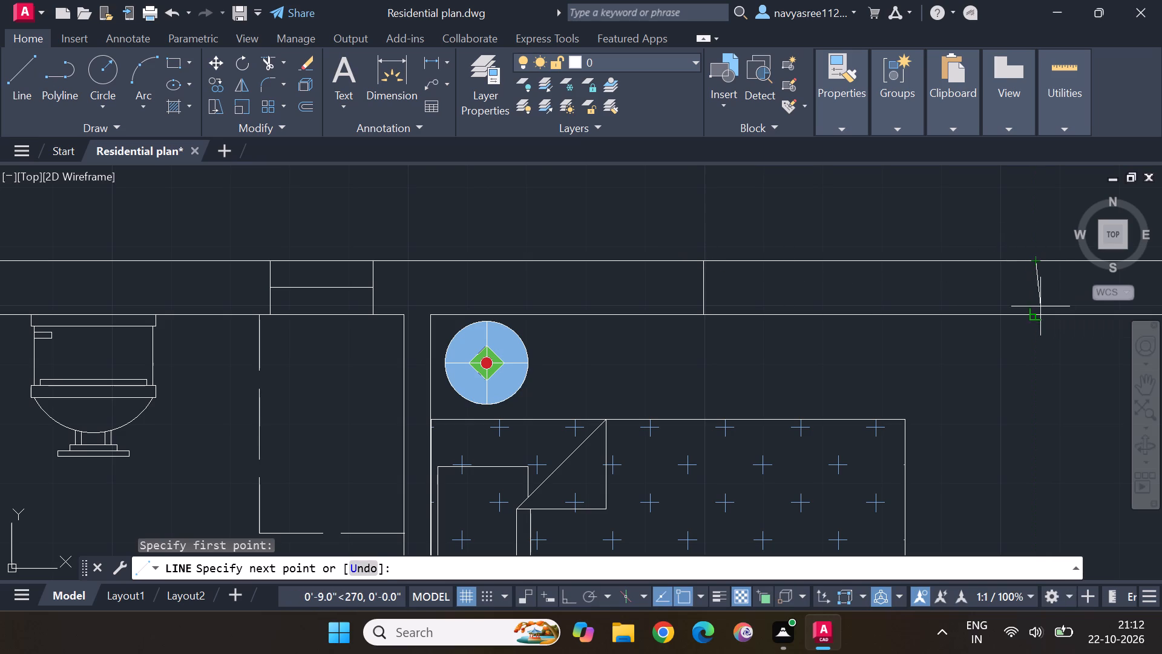
click(1040, 311)
key(Escape)
key(Escape)
key(Escape)
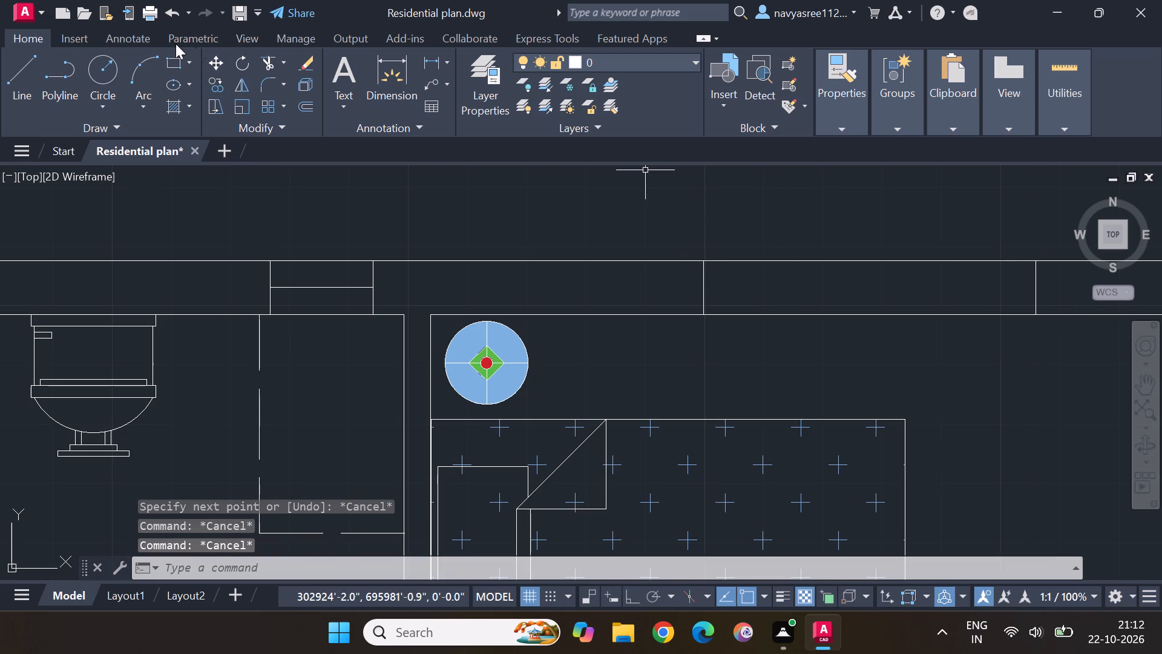
Draw two vertical lines across the northeast bedroom window, dividing it into three panes between its end lines.
click(21, 65)
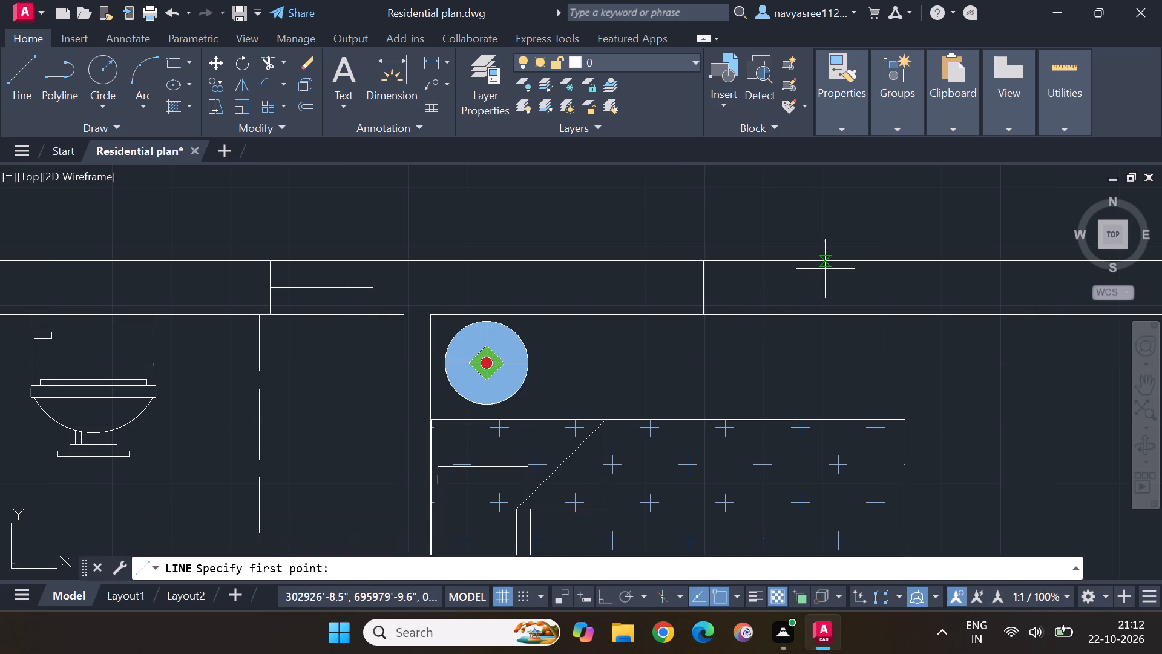
click(819, 260)
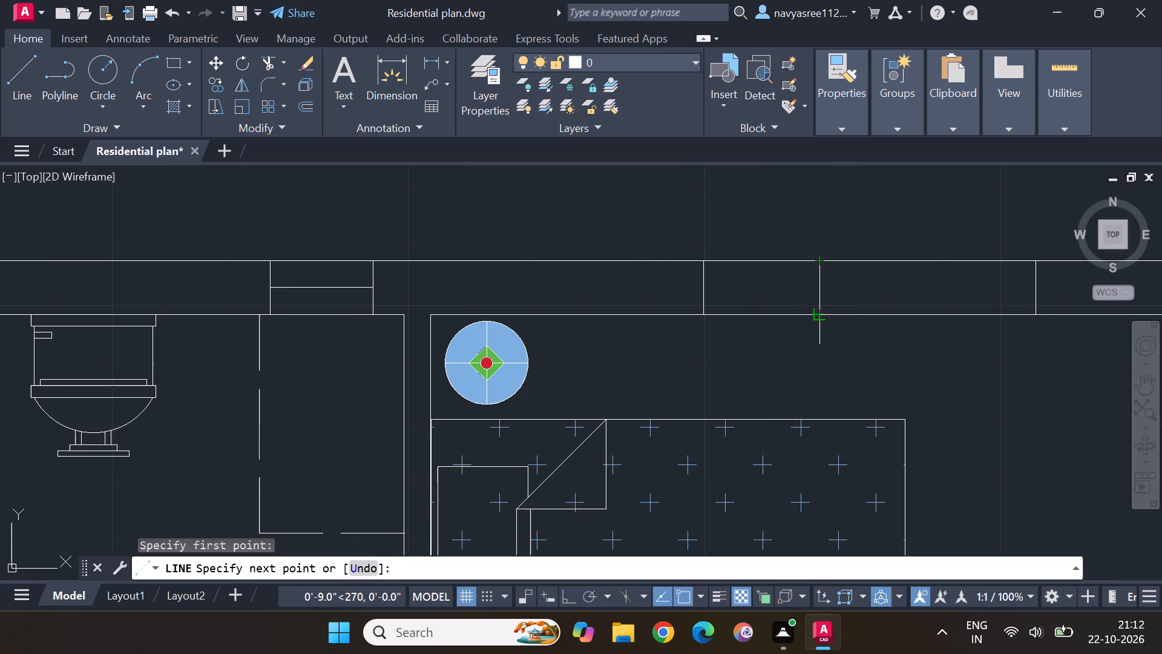
click(823, 311)
key(Escape)
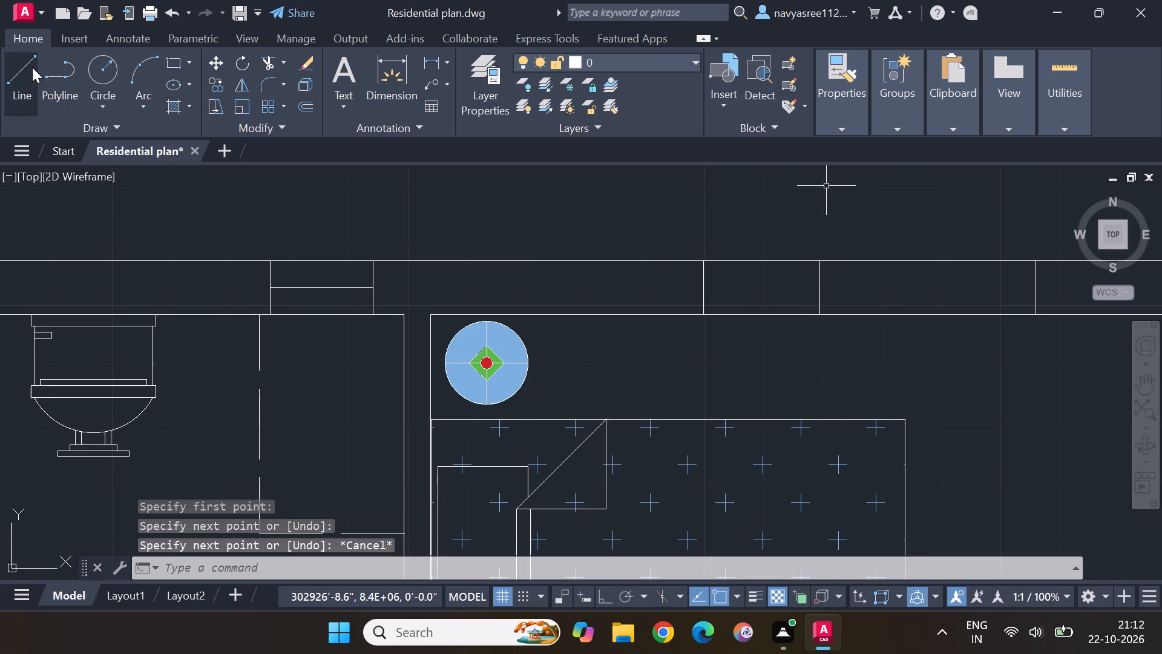
click(25, 65)
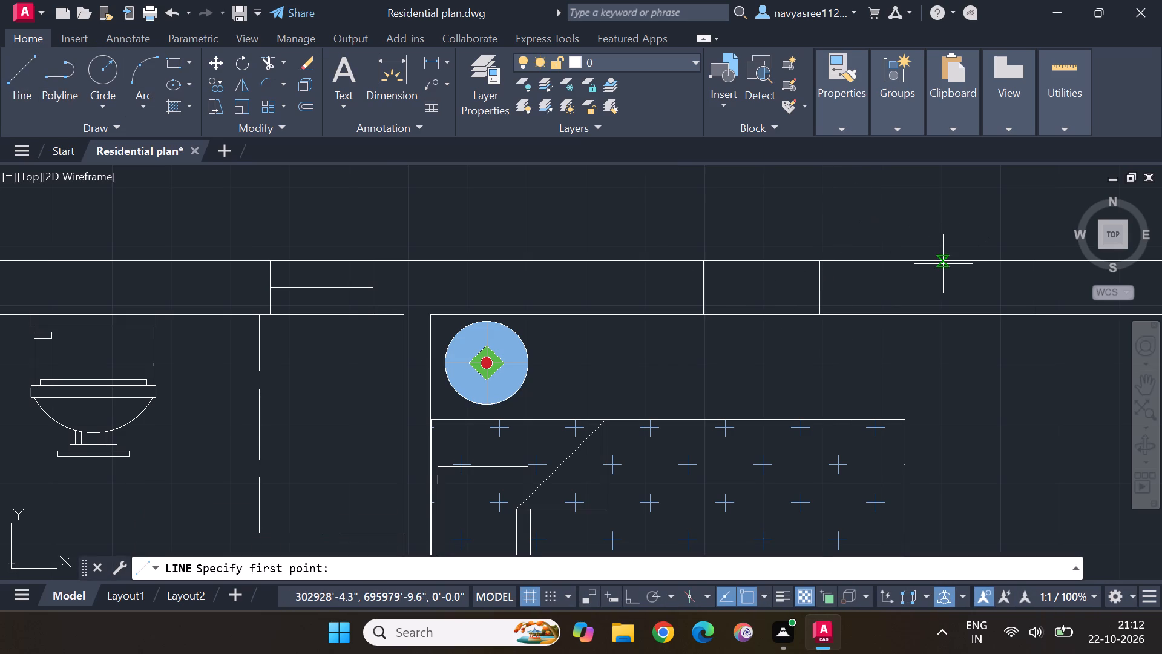
click(943, 260)
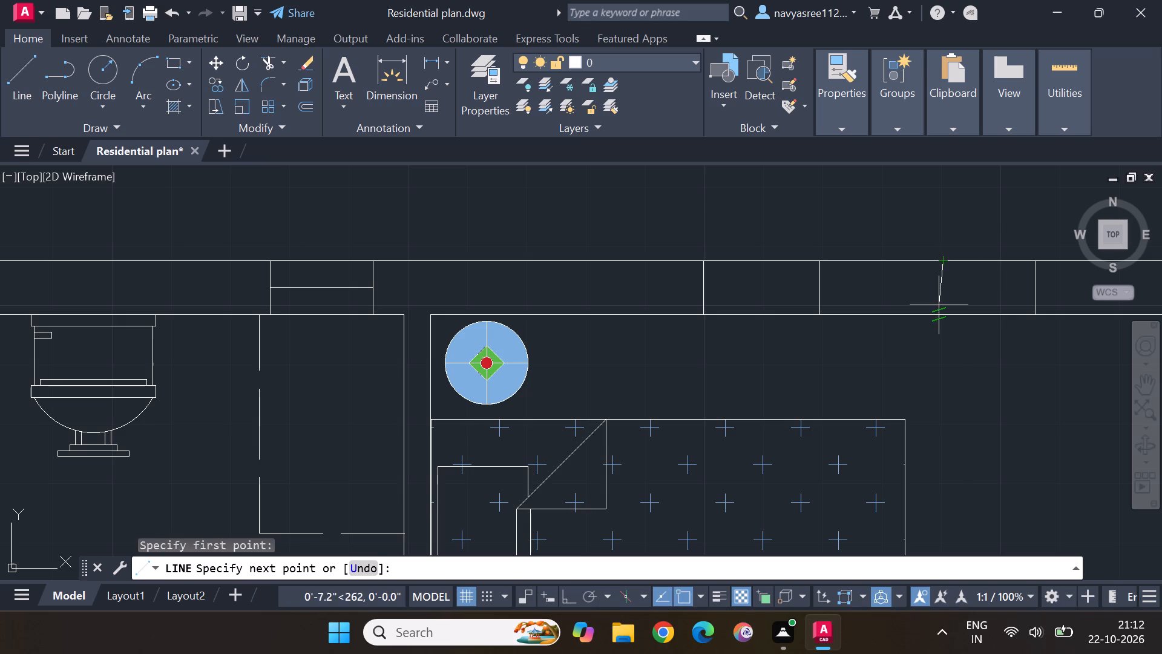
click(944, 315)
key(Escape)
key(Escape)
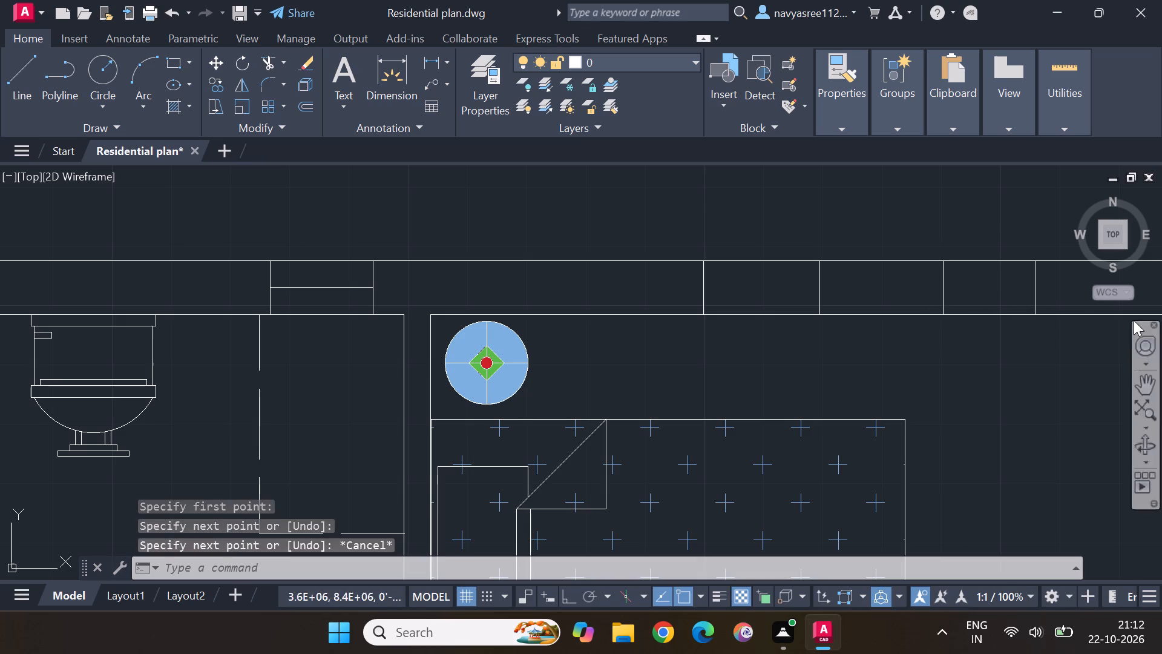
Draw a horizontal centre line between the midpoints of the northeast bedroom window's two end lines, across all three panes.
scroll(876, 324, up, 1)
scroll(876, 323, down, 2)
click(21, 59)
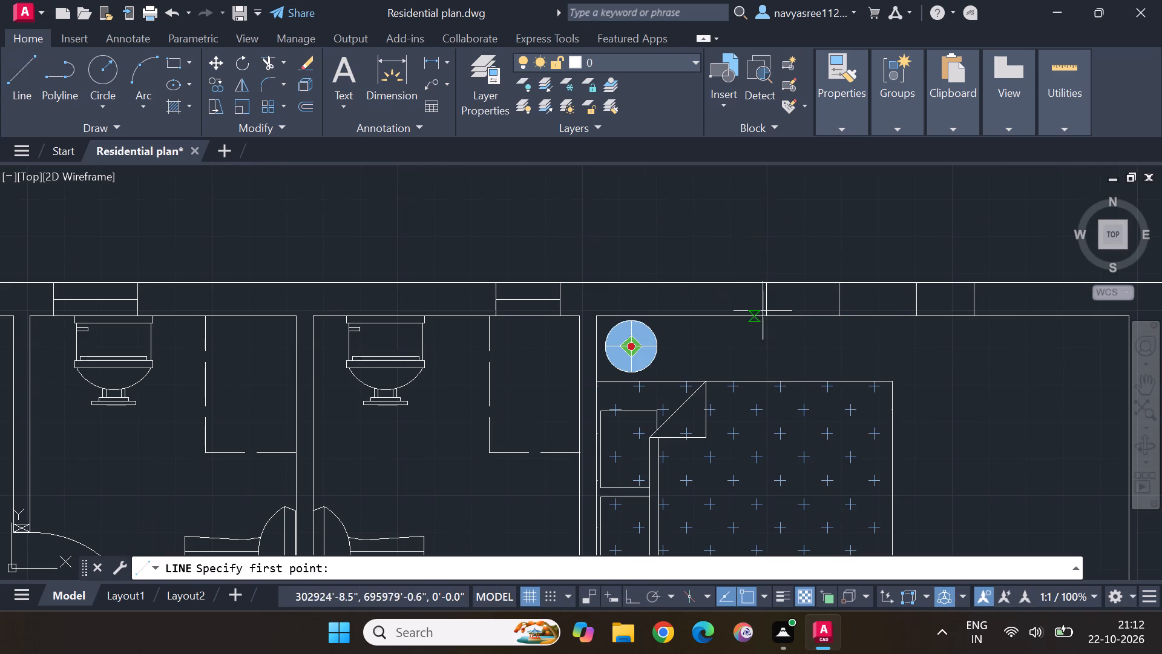
click(770, 303)
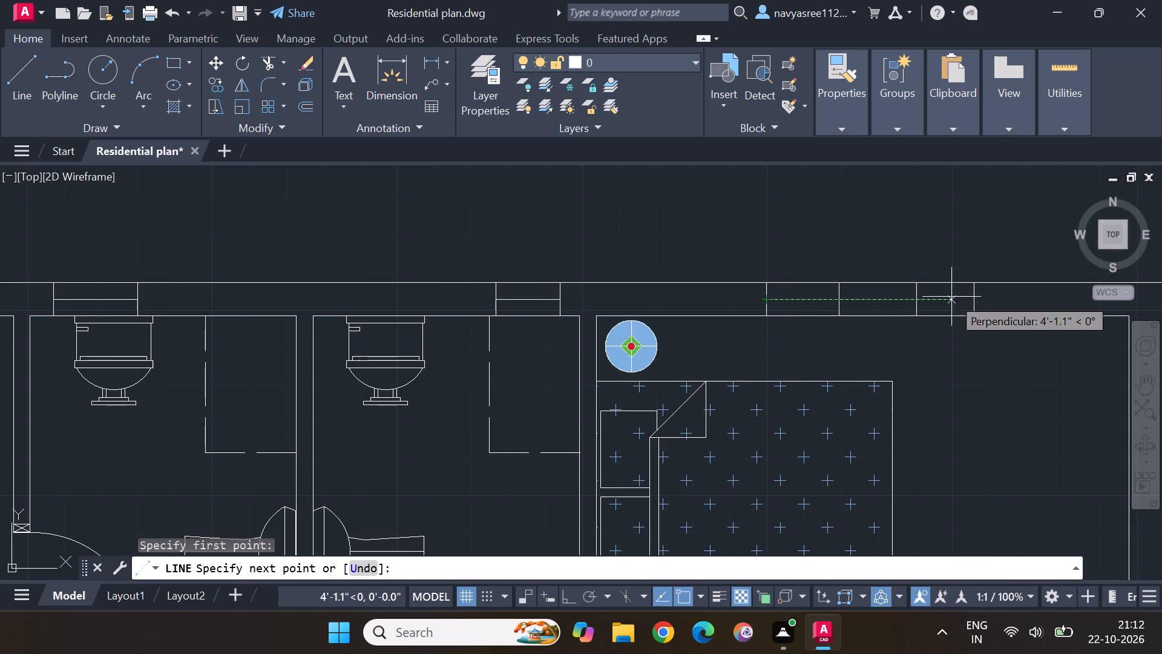
click(978, 297)
key(Escape)
Draw two horizontal lines across the living room's east wall beside the three-seat sofa, about 2'-1" apart, as window ends.
scroll(1021, 317, down, 2)
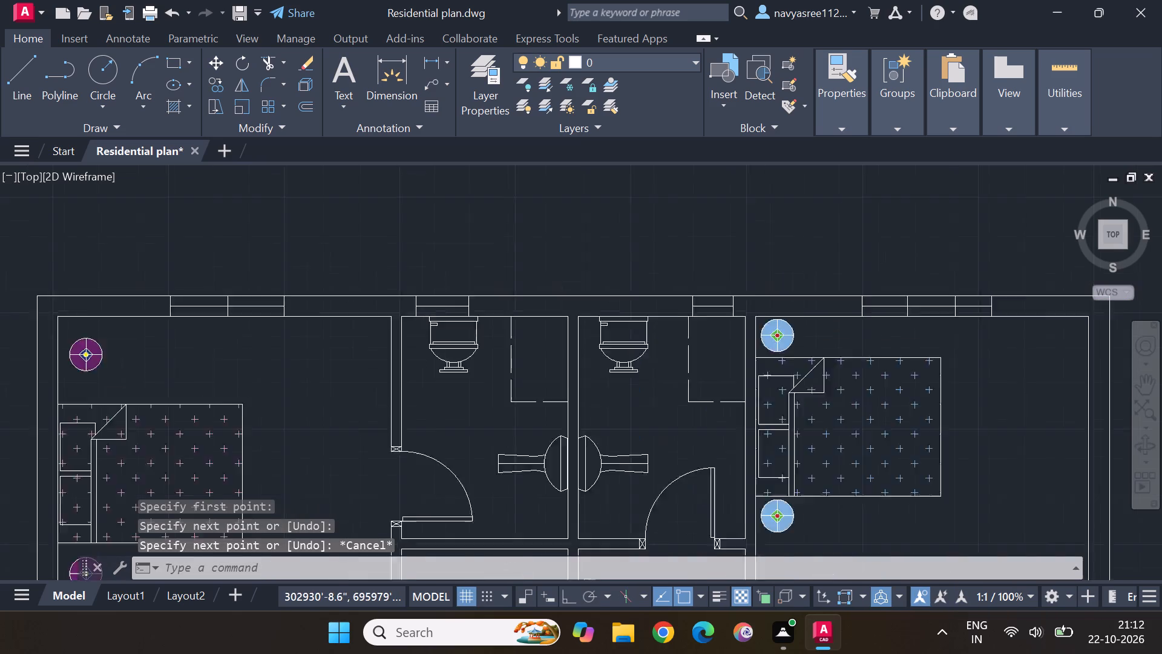
scroll(1016, 362, down, 1)
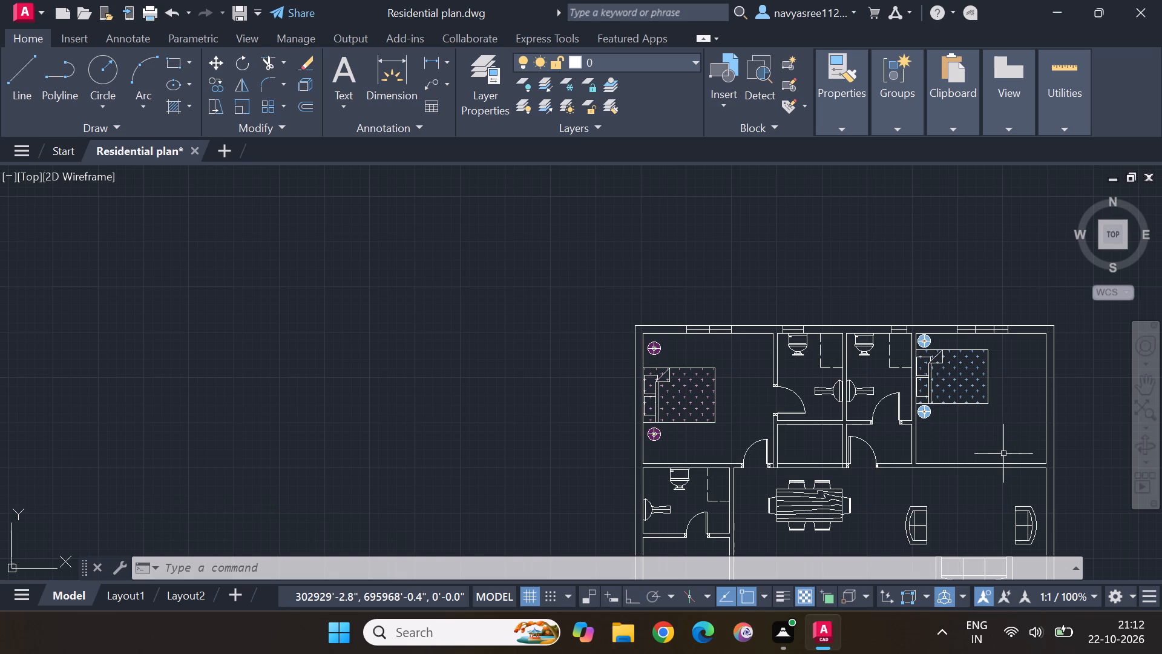
middle_drag(1009, 450, 902, 228)
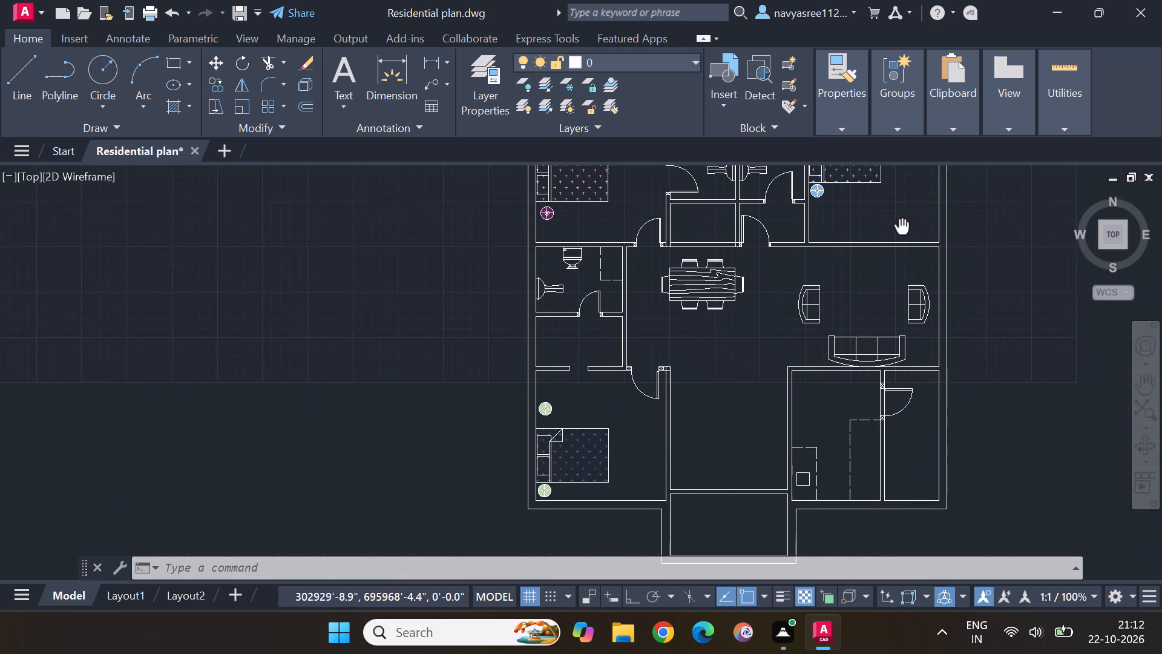
middle_drag(902, 228, 904, 227)
scroll(947, 329, up, 1)
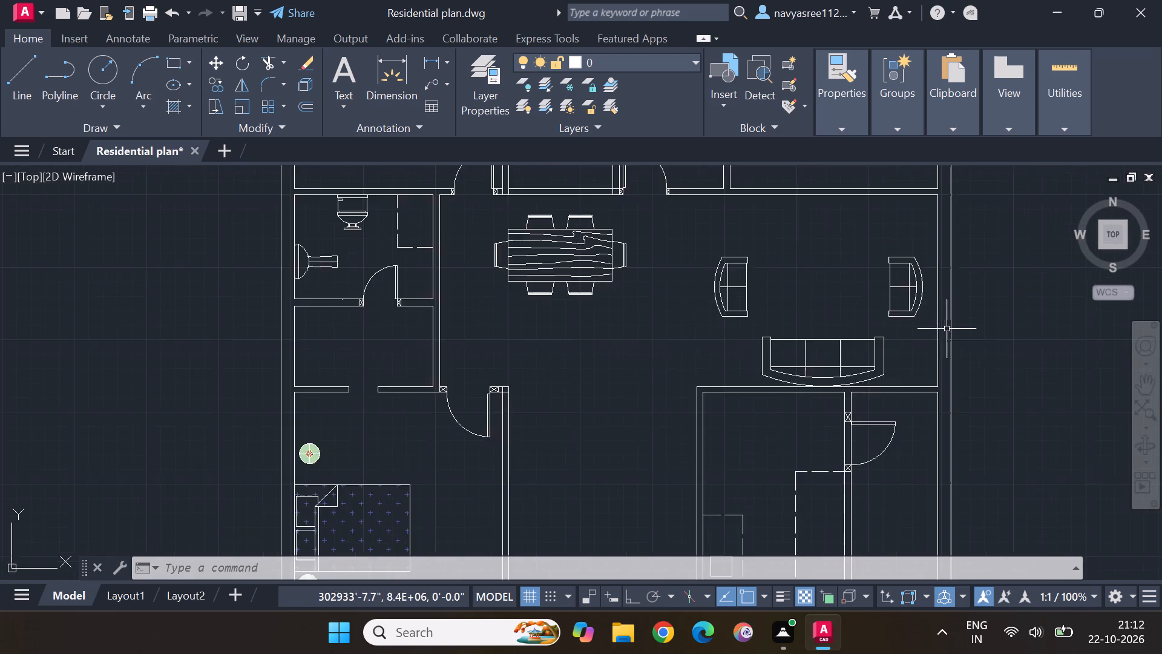
scroll(947, 329, up, 2)
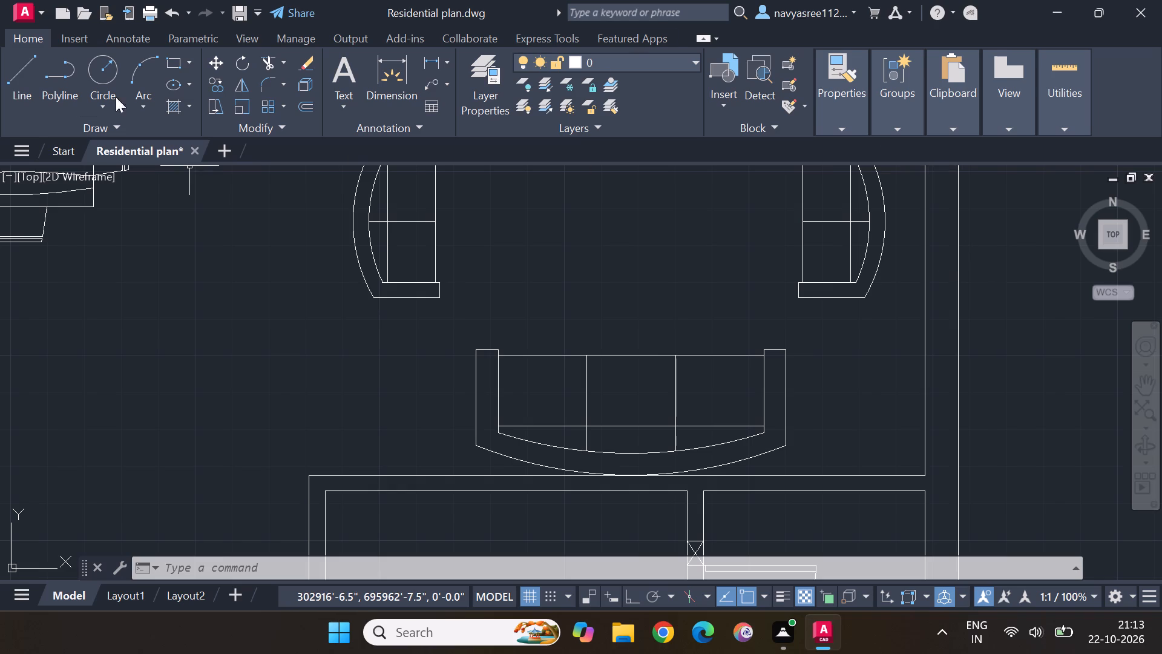
click(22, 66)
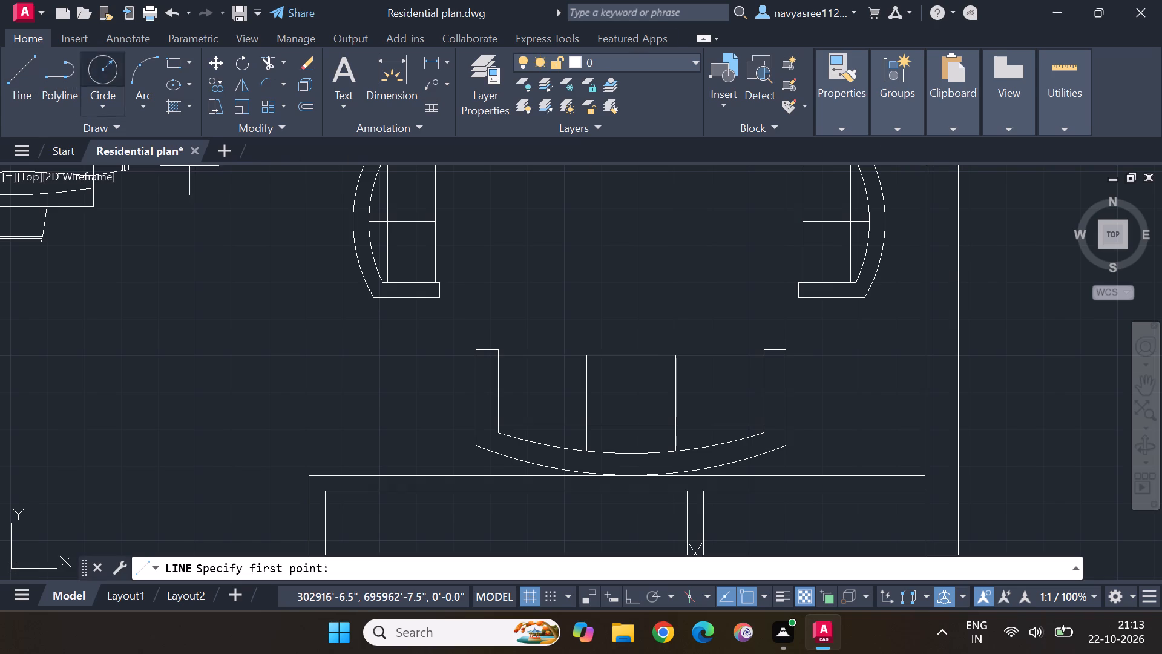
click(927, 355)
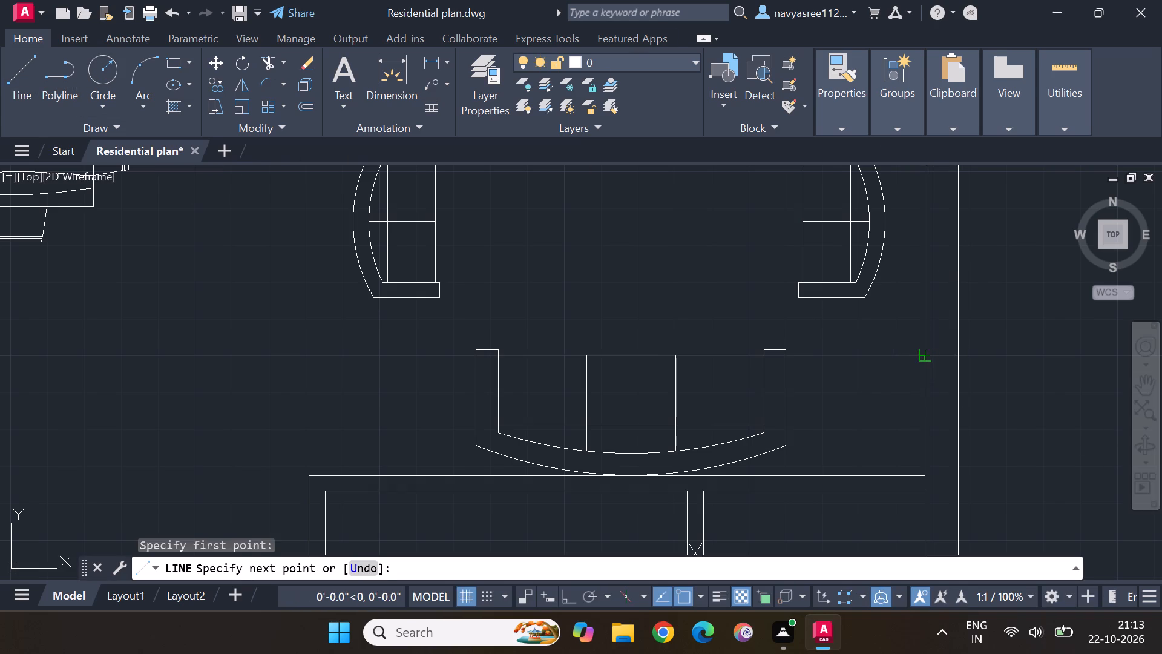
click(960, 358)
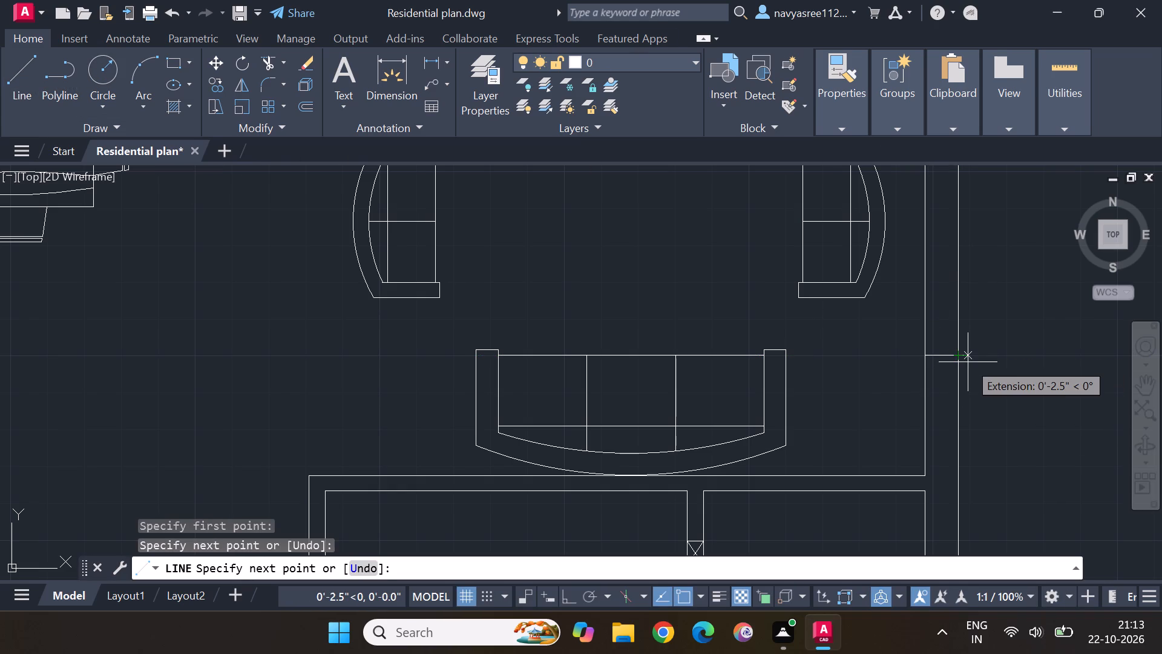
key(Escape)
click(25, 57)
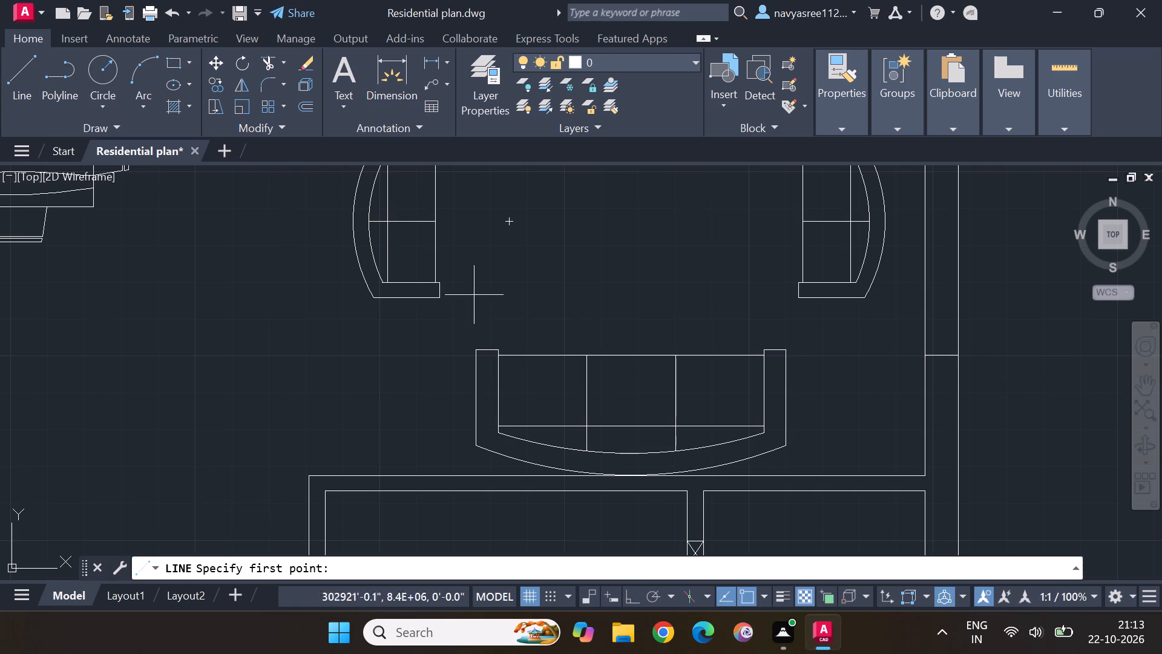
click(926, 448)
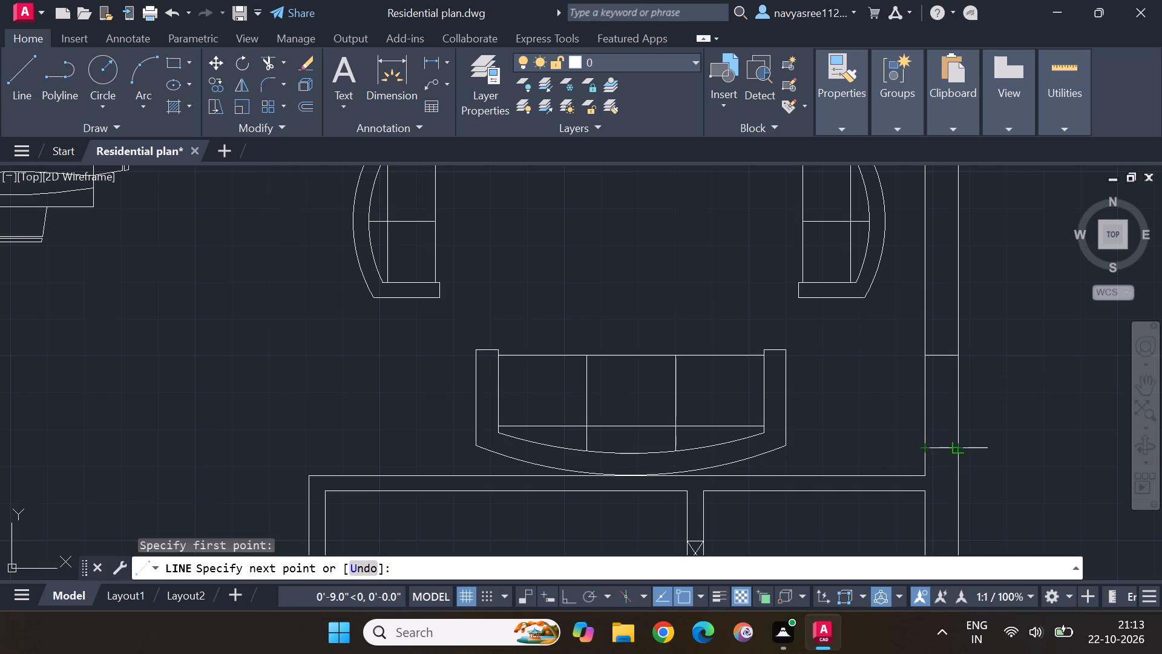
click(957, 449)
key(Escape)
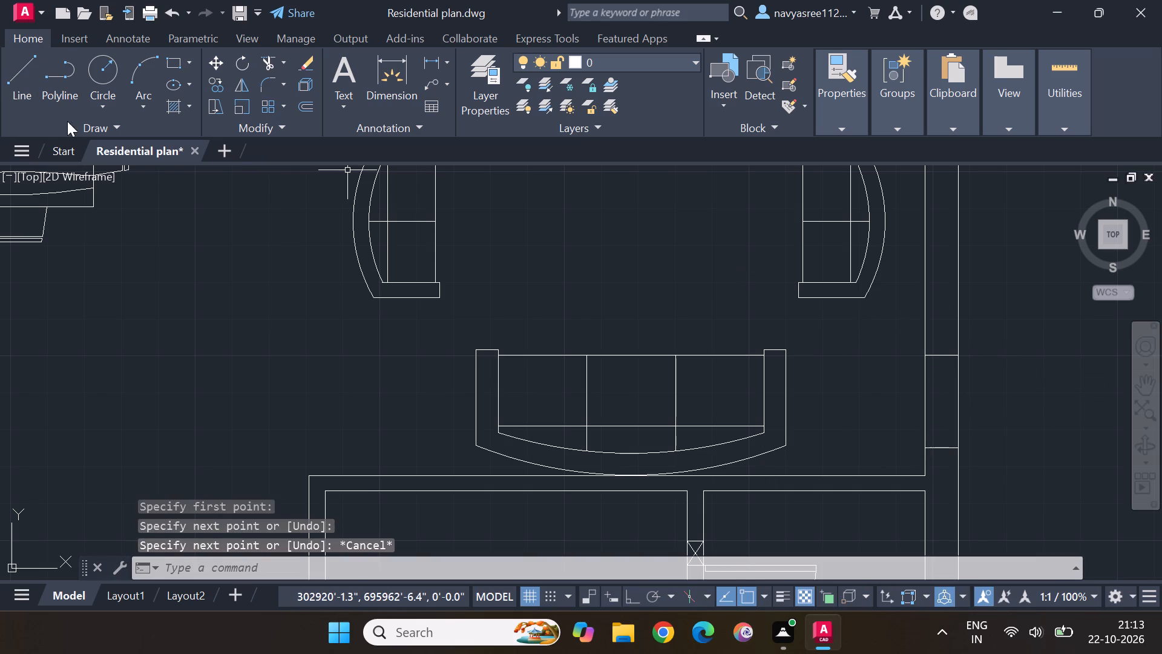
Draw a vertical centre line about 2'-1" long between the midpoints of the living room window's two end lines.
click(22, 61)
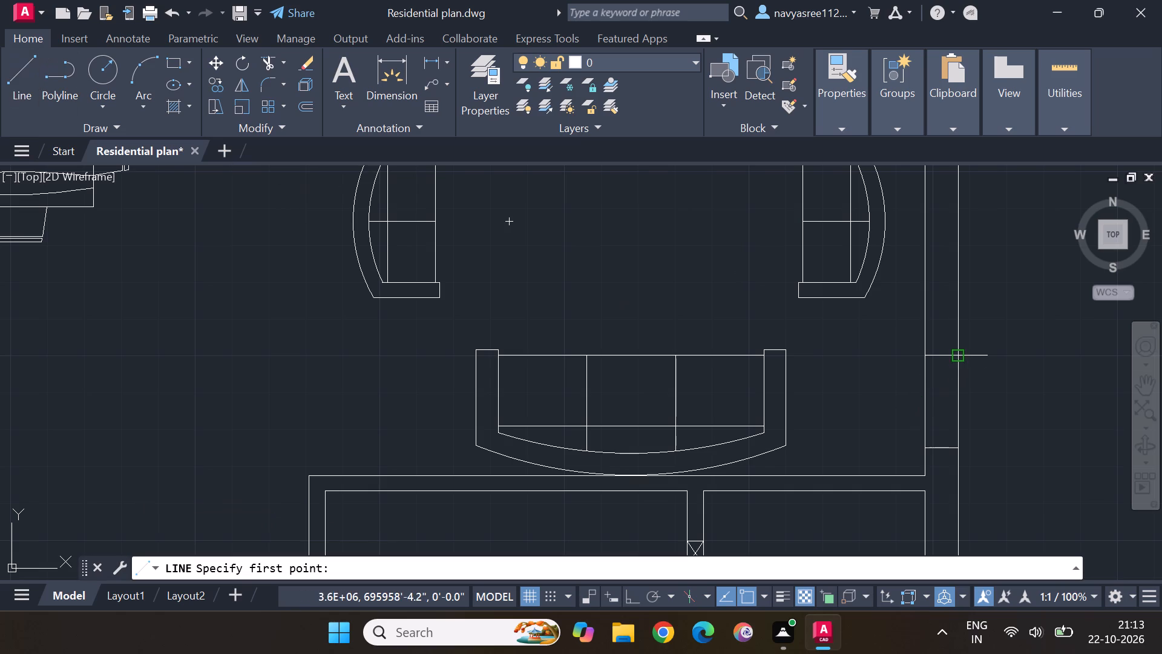
click(943, 358)
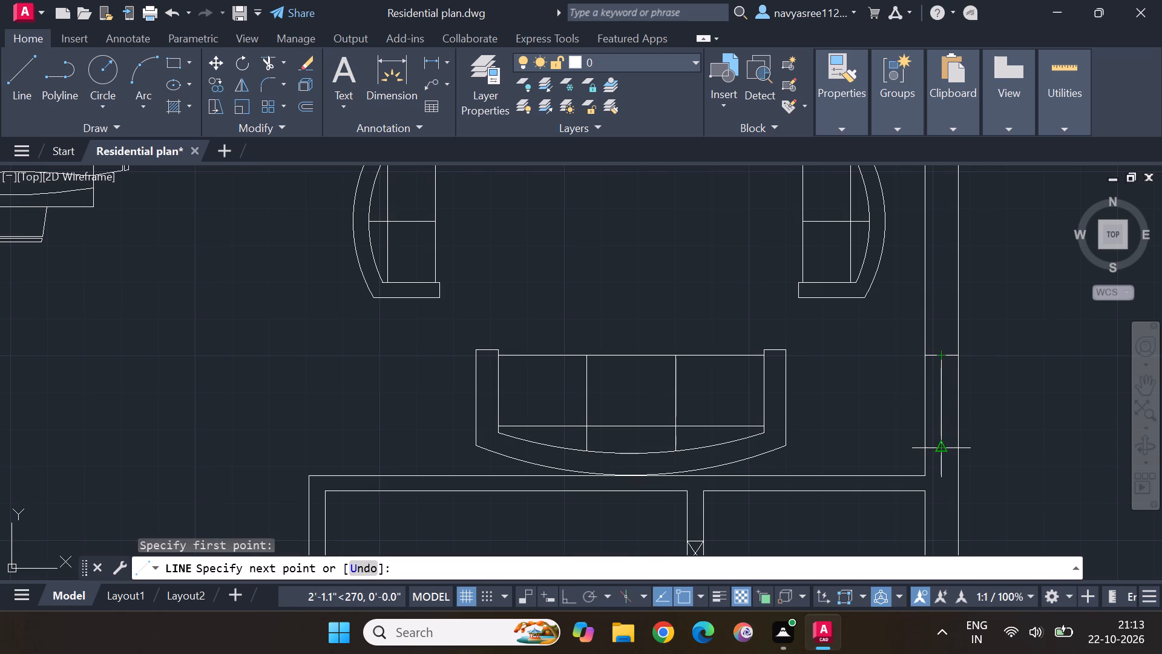
click(945, 448)
key(Escape)
key(Escape)
Draw two vertical lines across the kitchen's south outer wall, on either side of the dashed counter lines, as window ends.
scroll(1015, 437, down, 2)
middle_drag(1039, 471, 1039, 467)
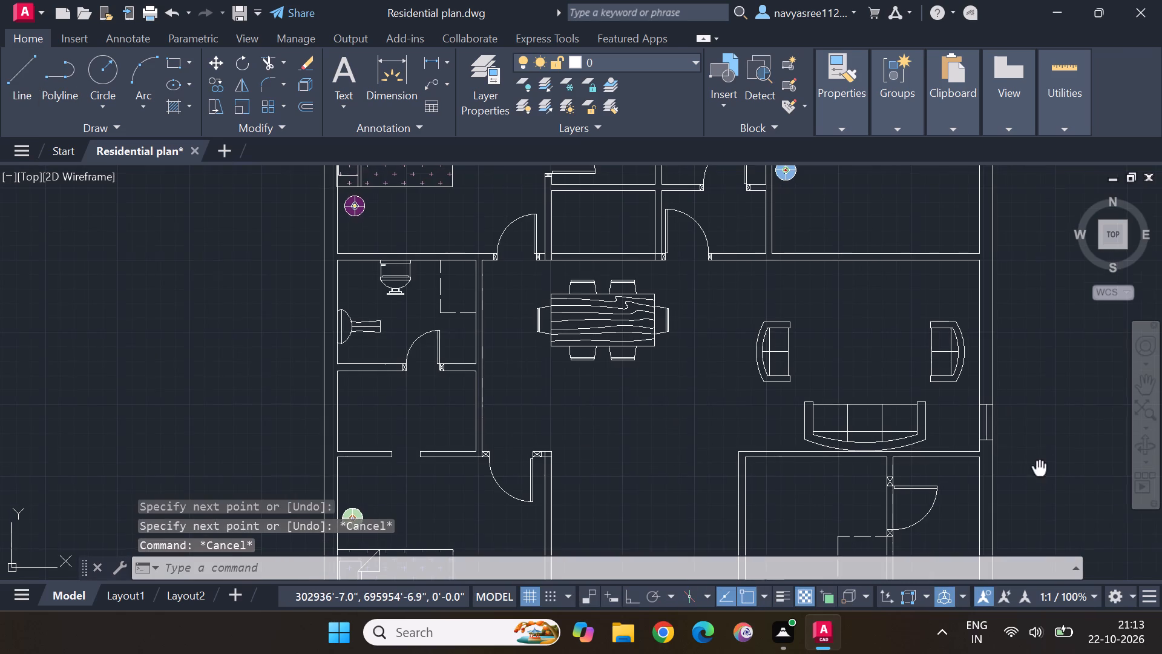
middle_drag(1039, 467, 1016, 277)
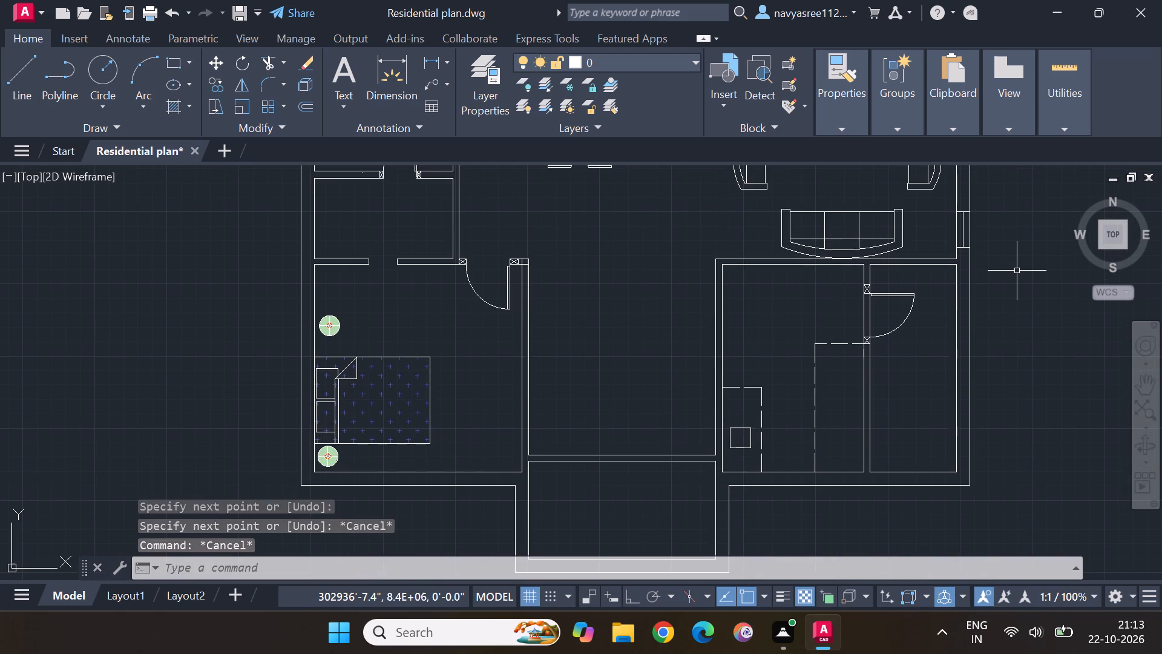
scroll(1013, 289, down, 1)
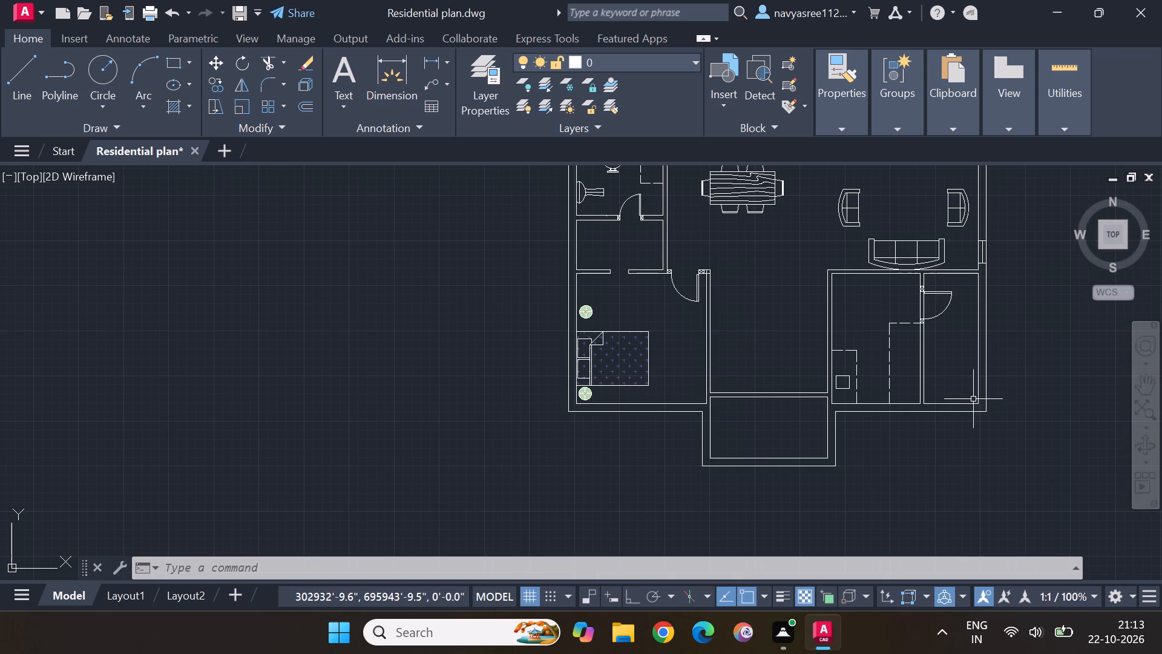
scroll(873, 404, up, 2)
scroll(896, 453, up, 1)
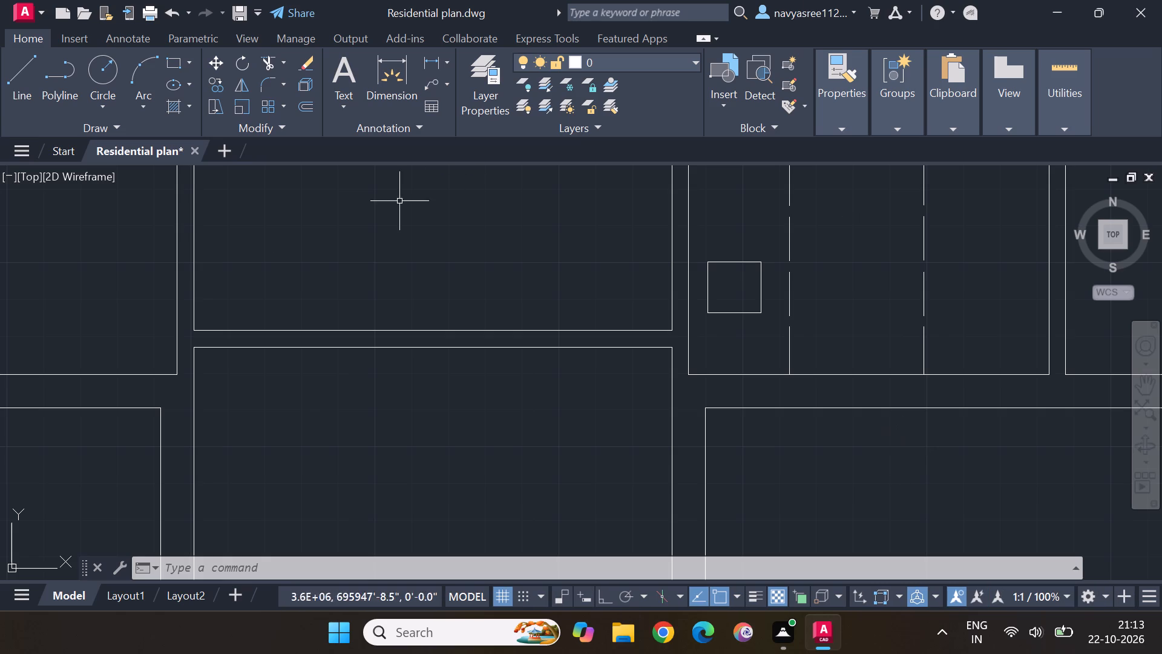
click(21, 68)
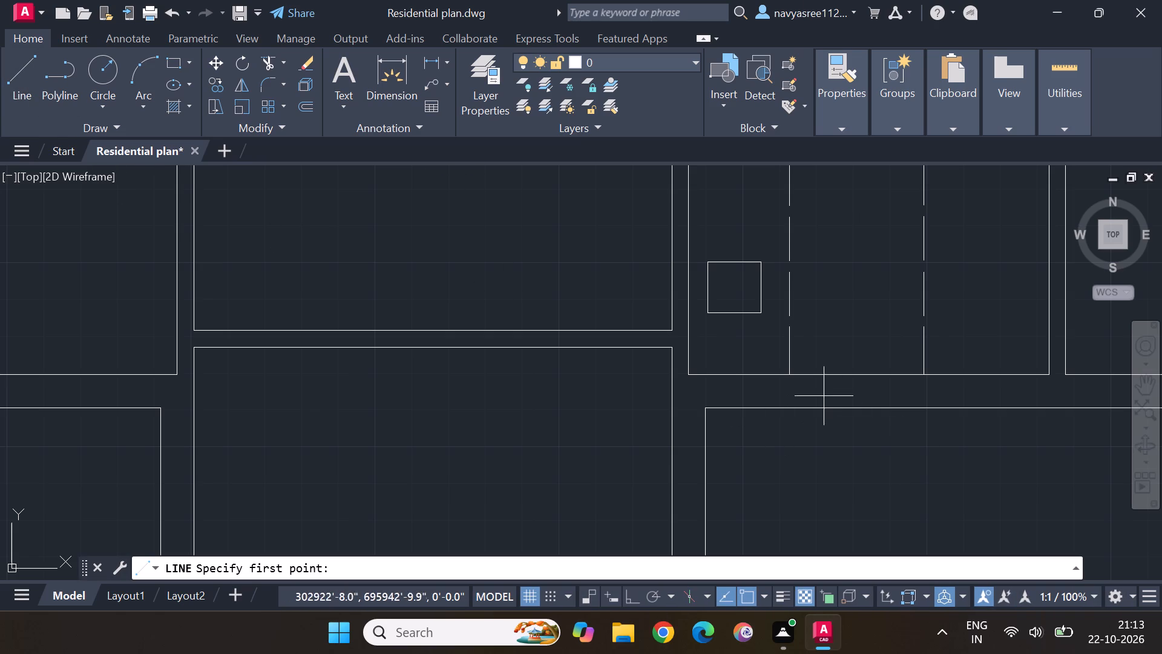
click(767, 375)
click(769, 411)
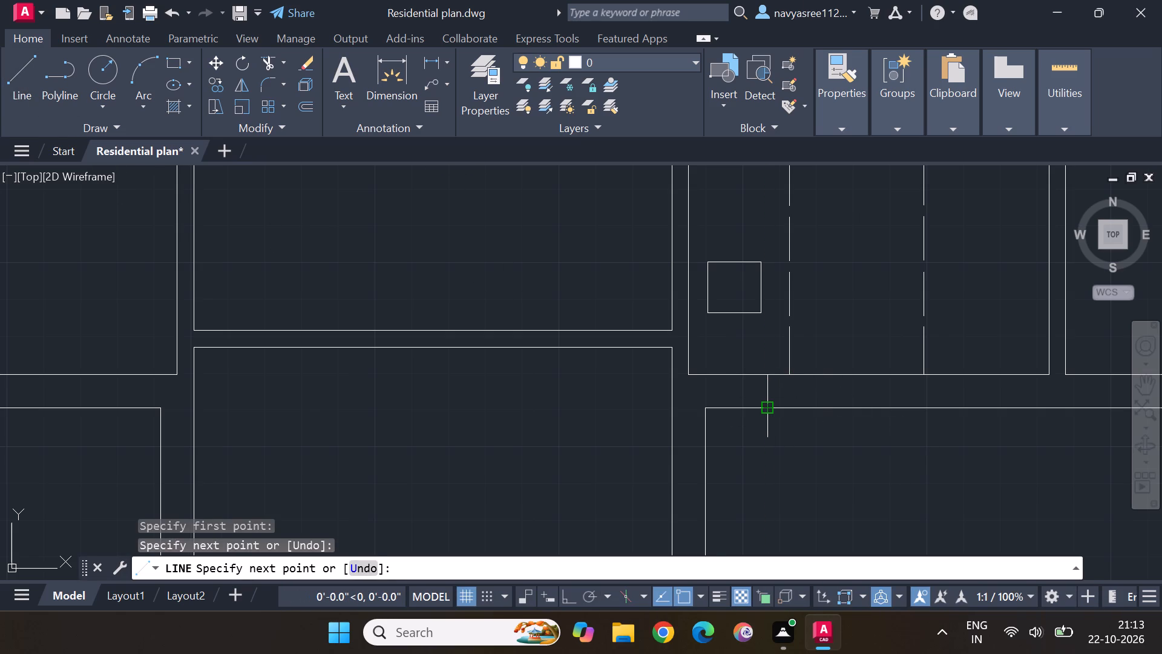
key(BackSpace)
key(Escape)
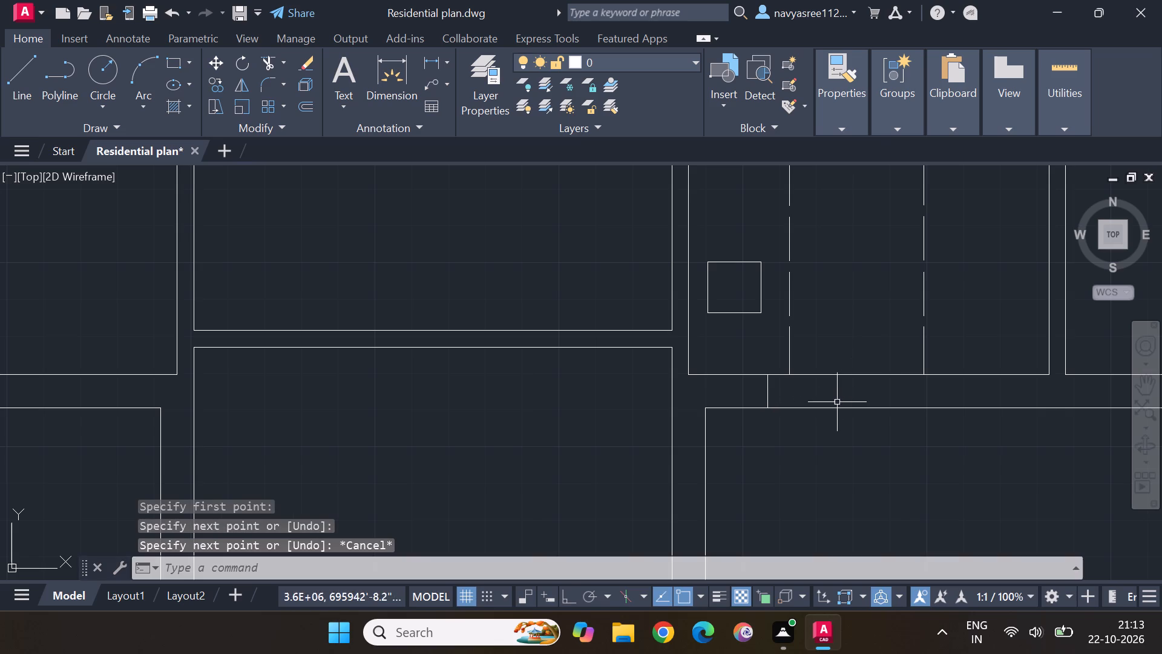
click(24, 67)
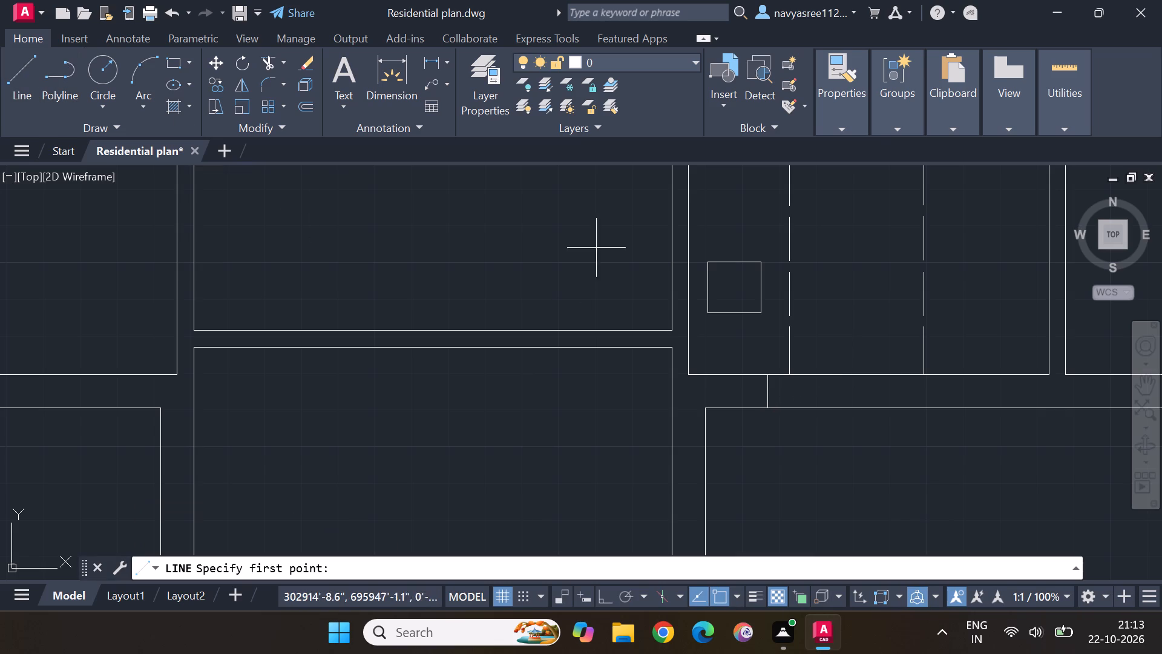
click(960, 374)
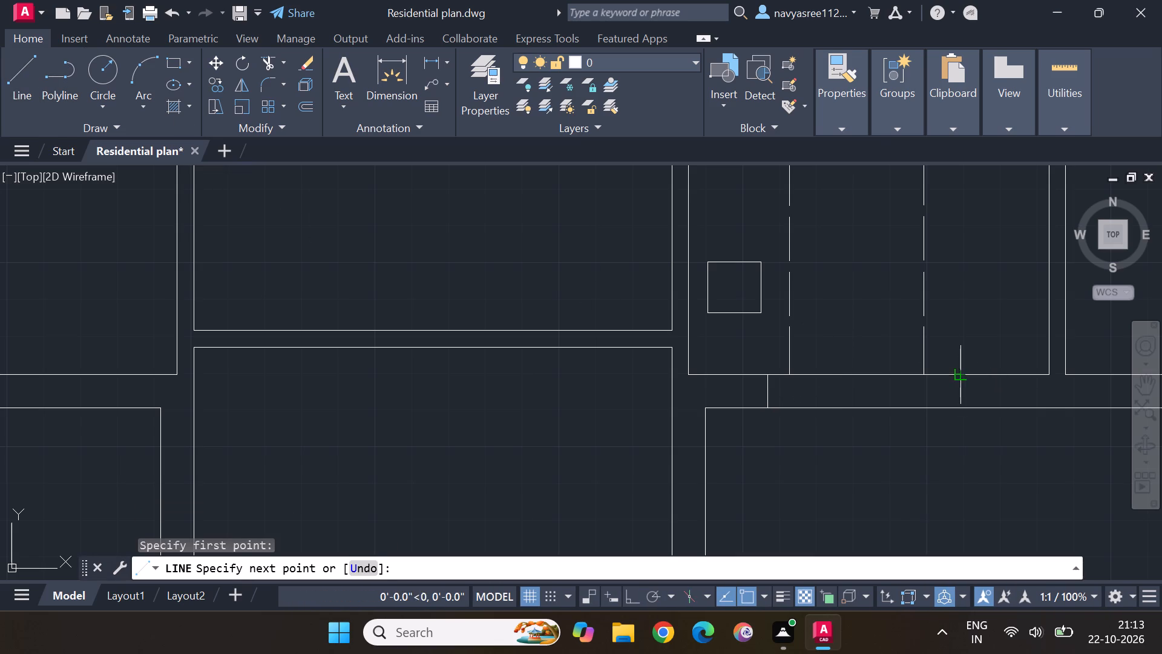
click(964, 406)
key(Escape)
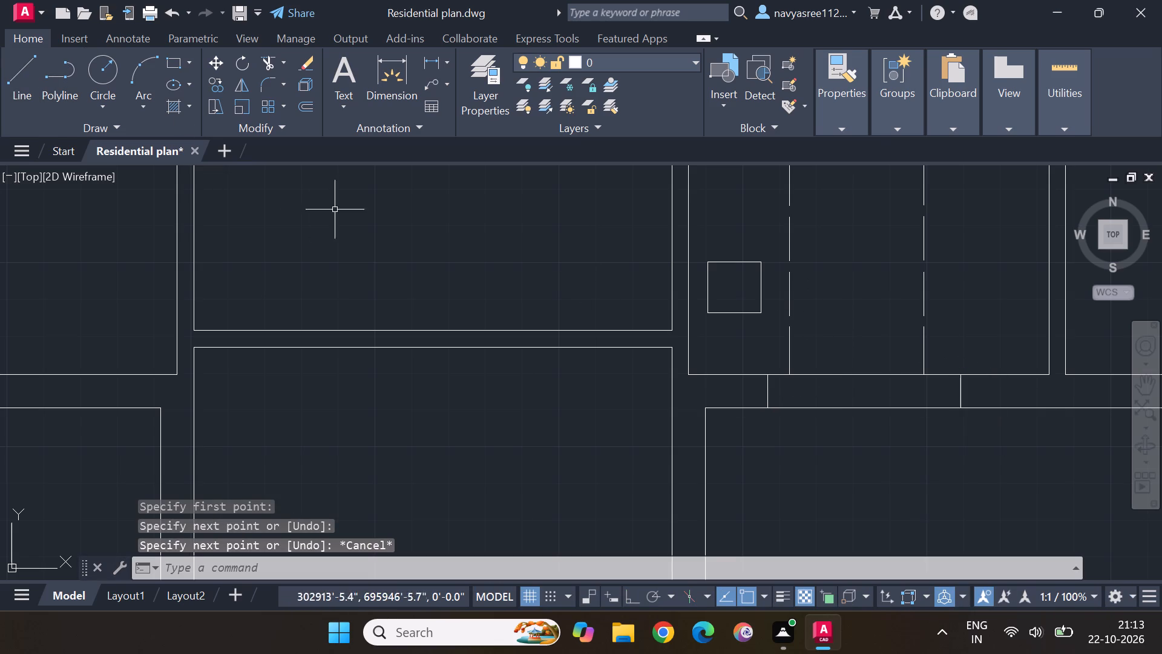
Draw a vertical dividing line about 1'-0" long through the kitchen window from the midpoint of the south wall's inner line.
drag(15, 62, 21, 64)
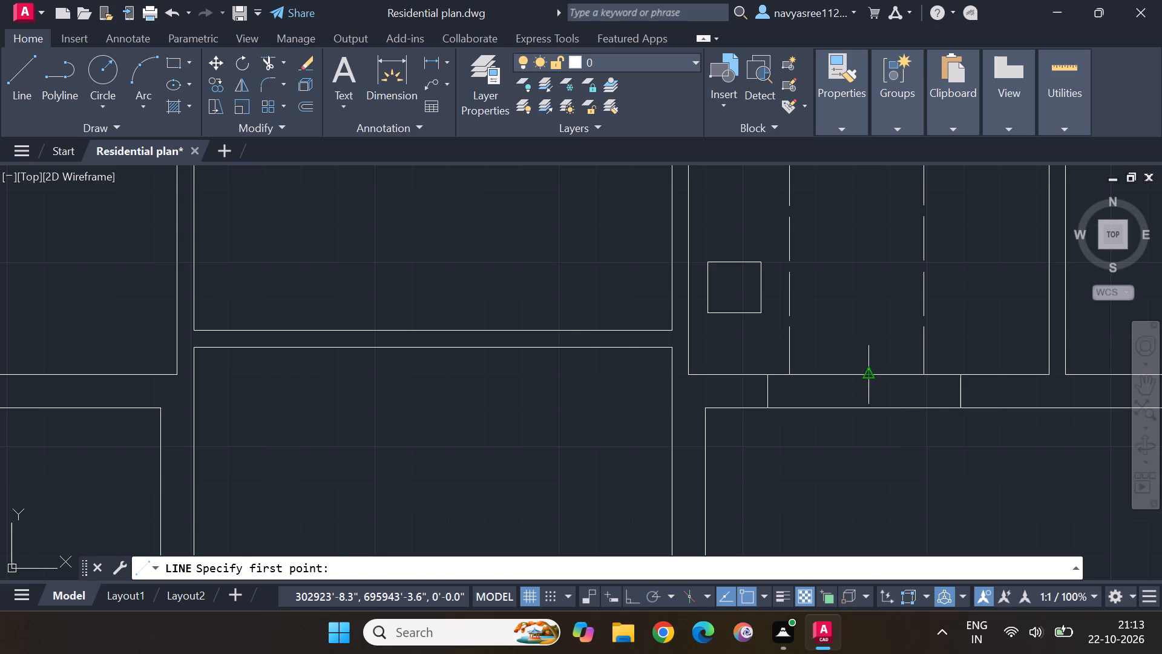
click(865, 375)
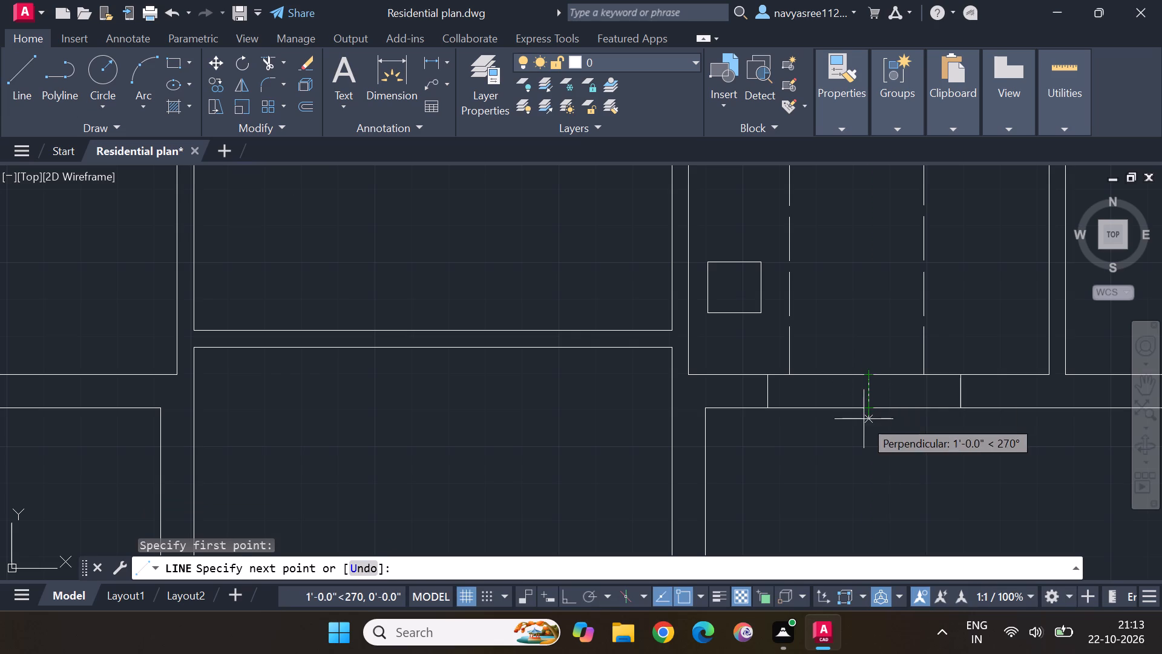
click(868, 418)
key(Escape)
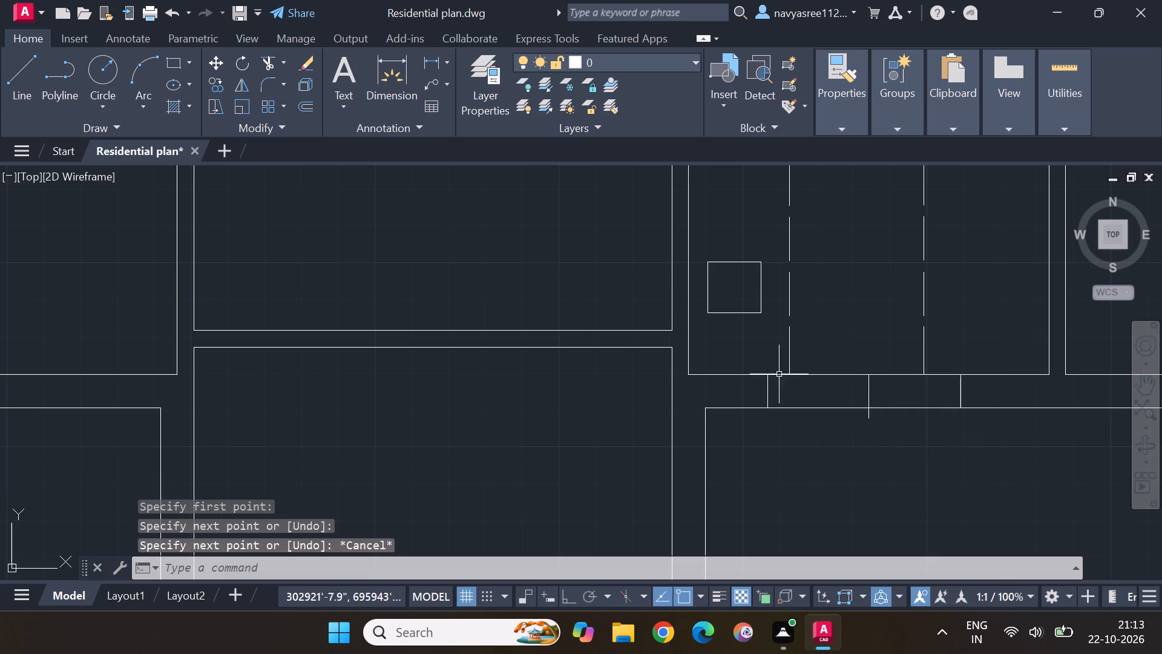
Draw a horizontal centre line through the kitchen window from the midpoint of its west end line to the east end line.
click(18, 62)
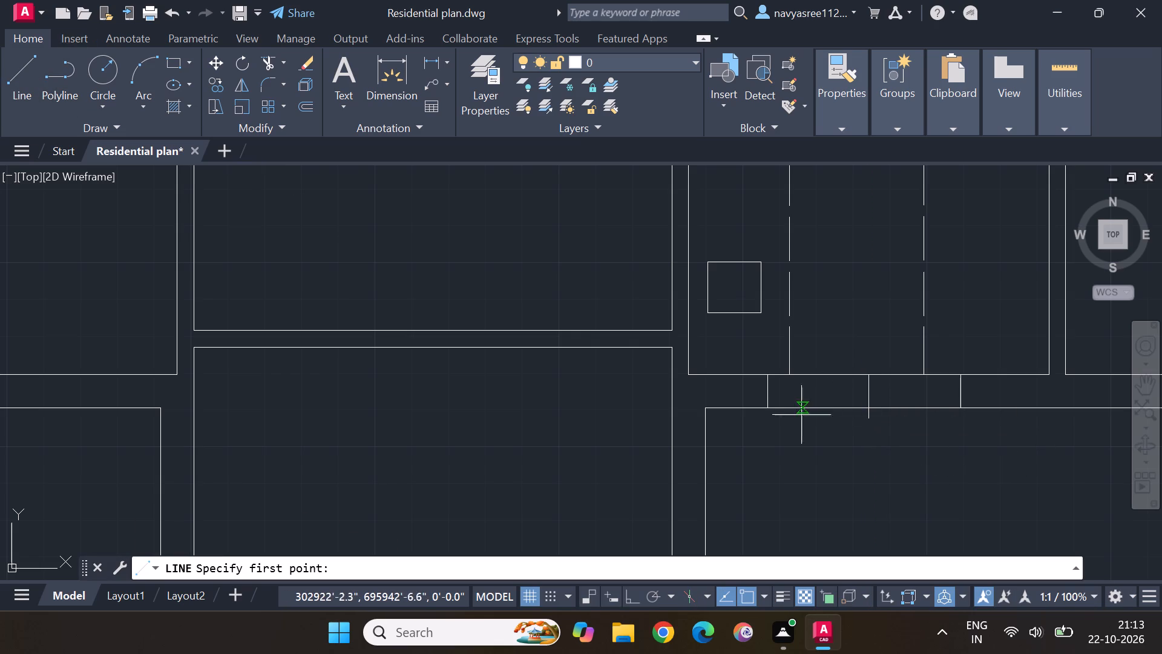
click(765, 390)
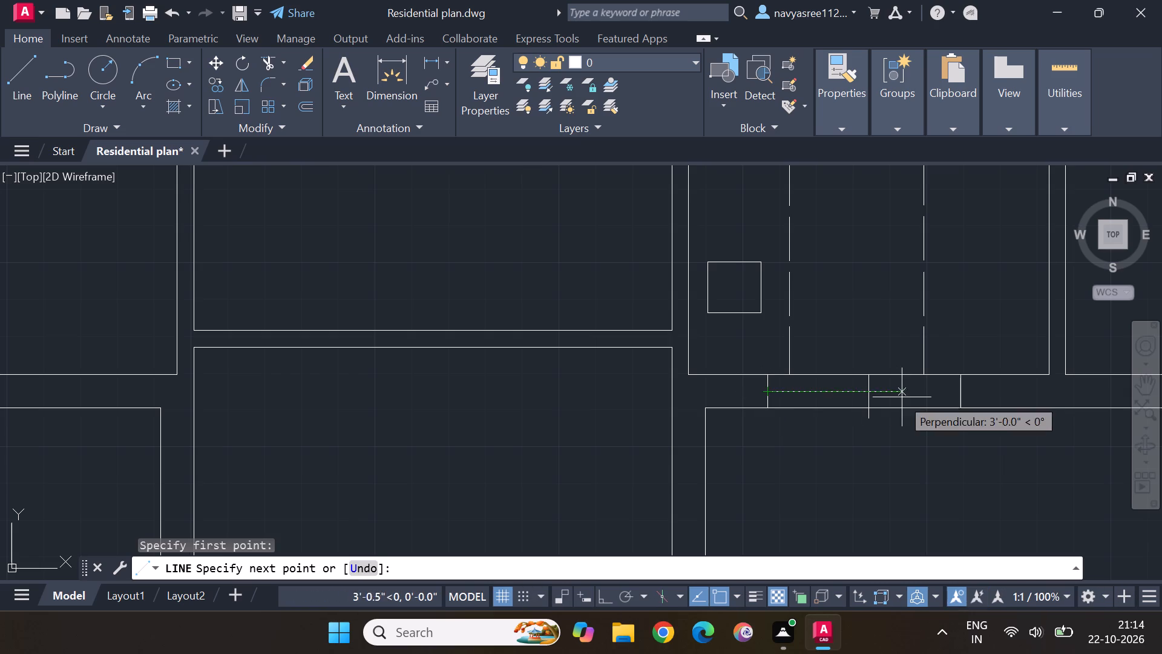
click(962, 397)
key(Escape)
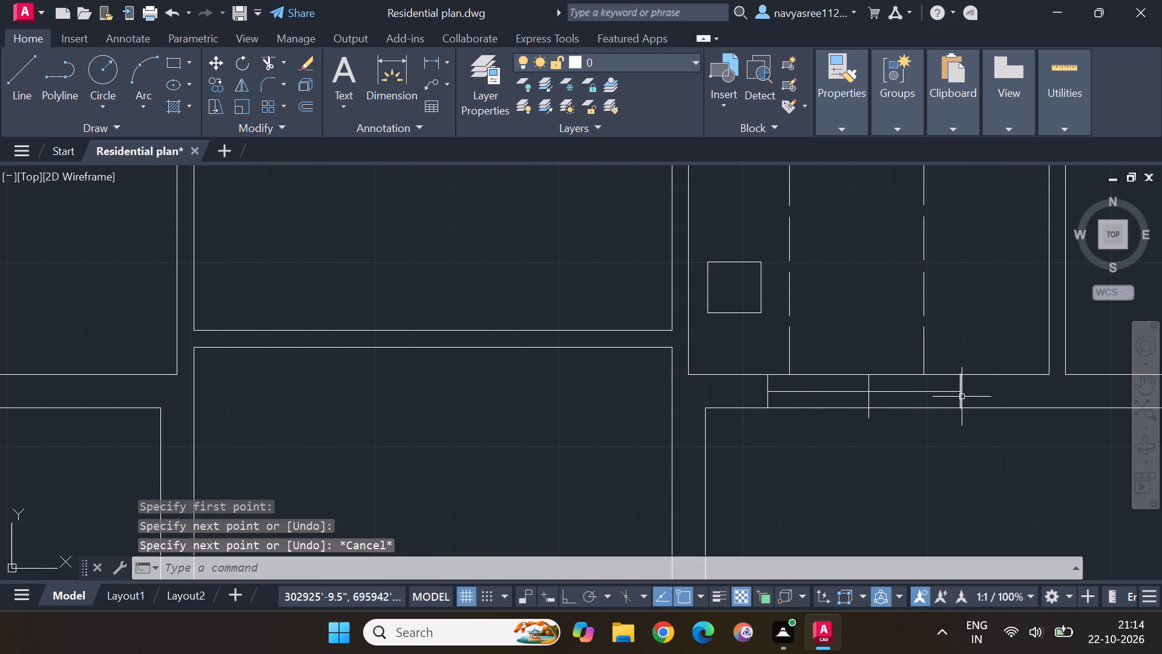
key(Escape)
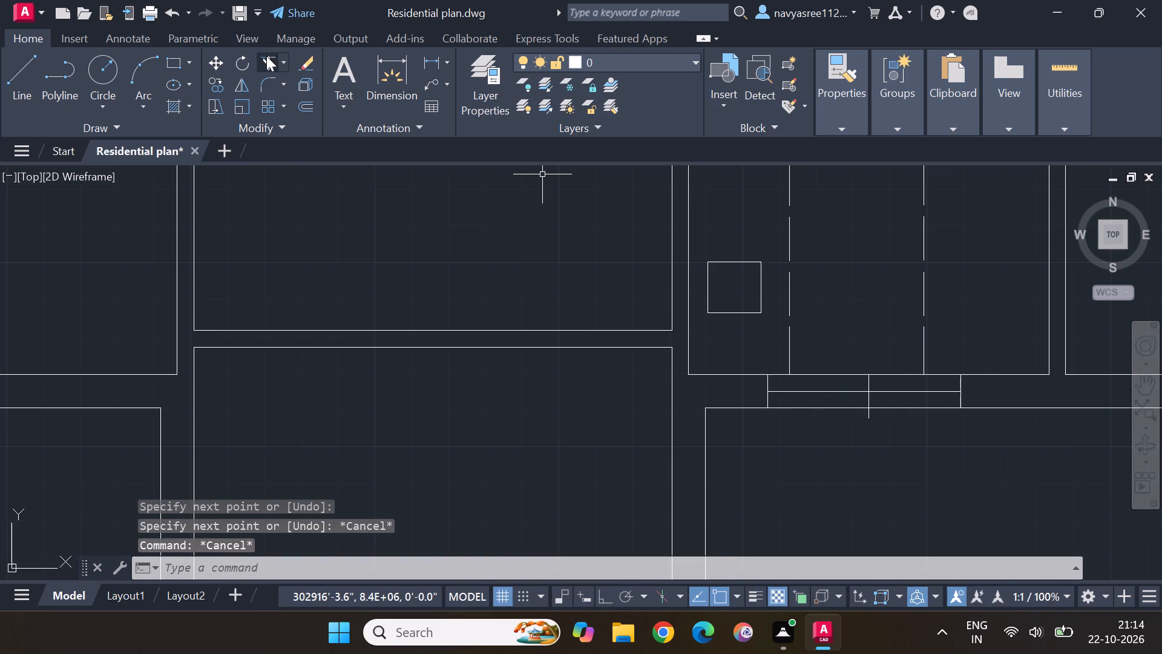
Trim the part of the kitchen window's dividing line that projects below the south wall's outer line.
click(266, 56)
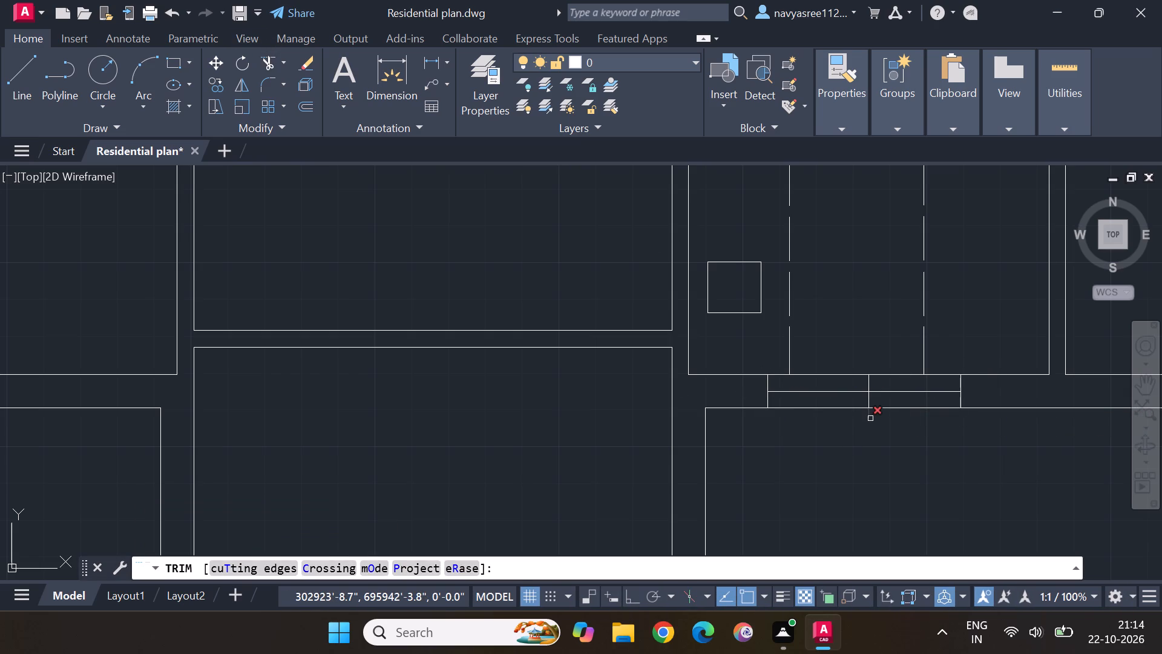
click(870, 418)
scroll(936, 431, down, 2)
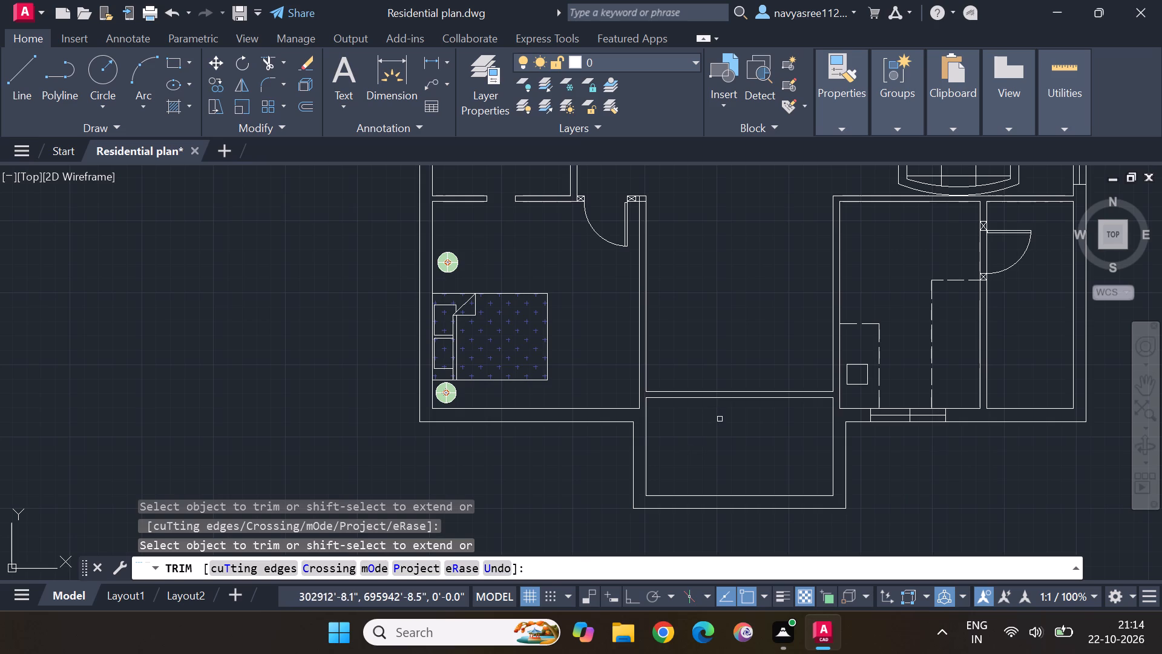
scroll(721, 416, up, 2)
key(Escape)
key(Escape)
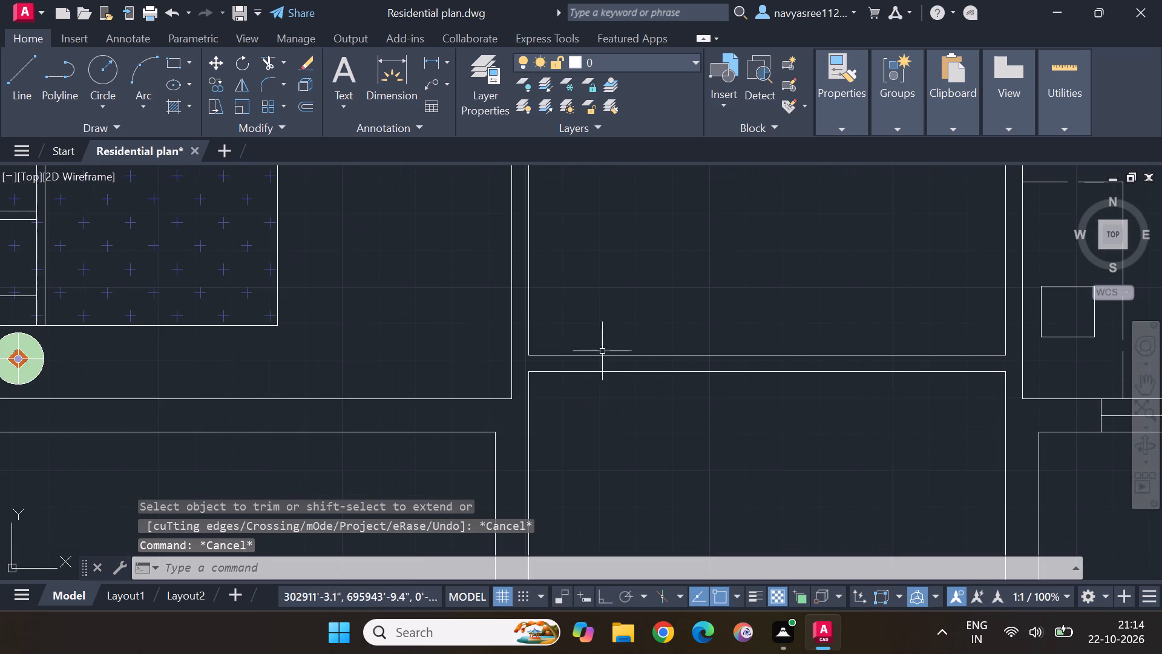
Draw two vertical lines, about 4'-10" apart, across the south wall of the room between bedroom and kitchen as window ends.
click(25, 56)
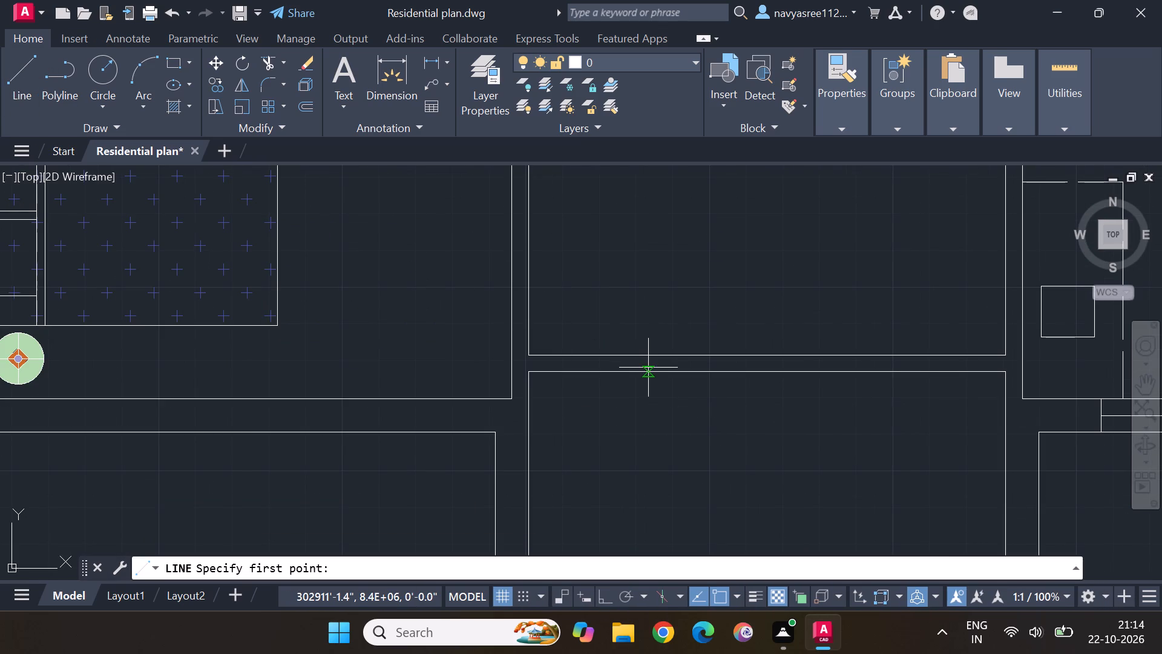
scroll(648, 368, up, 1)
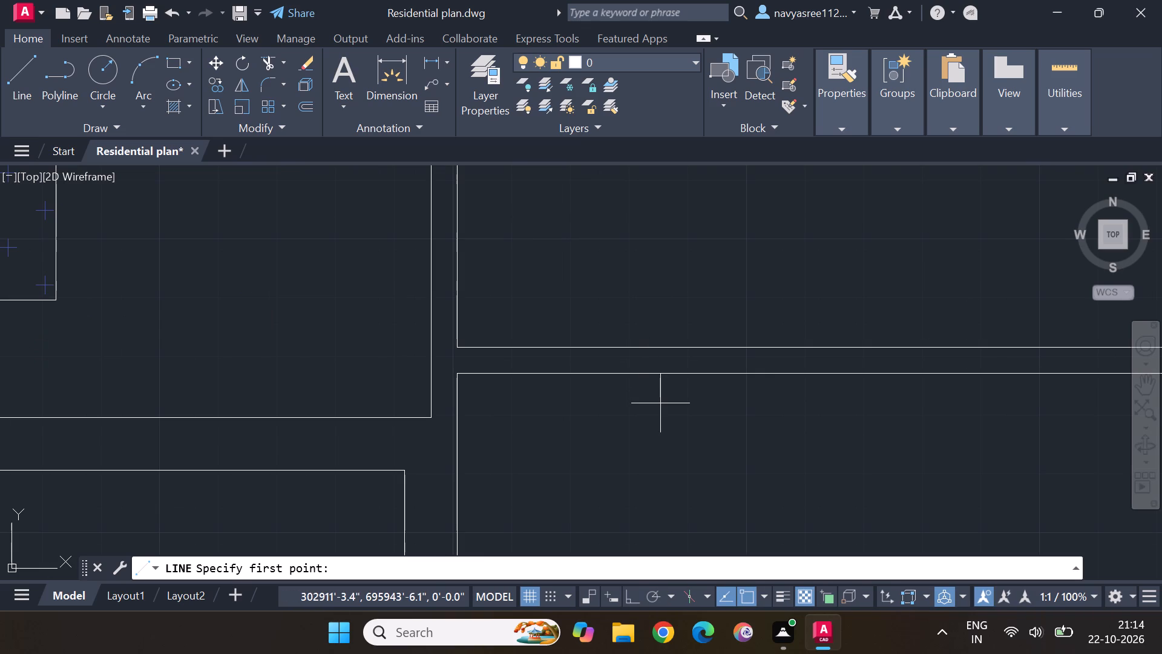
click(571, 347)
click(572, 378)
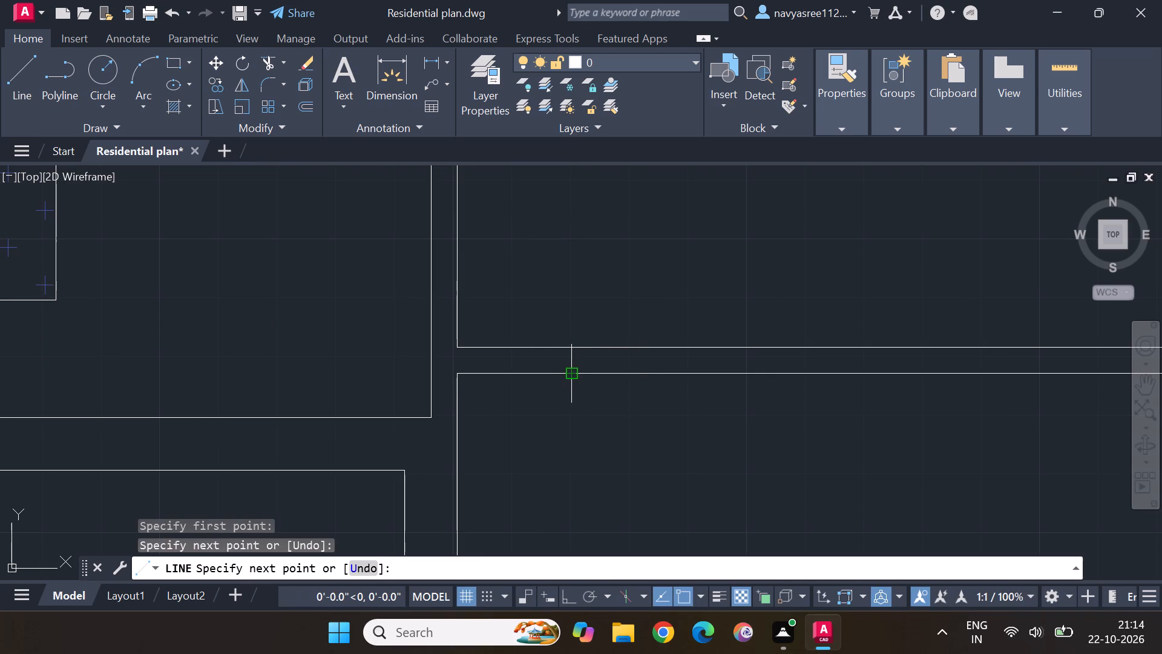
key(Escape)
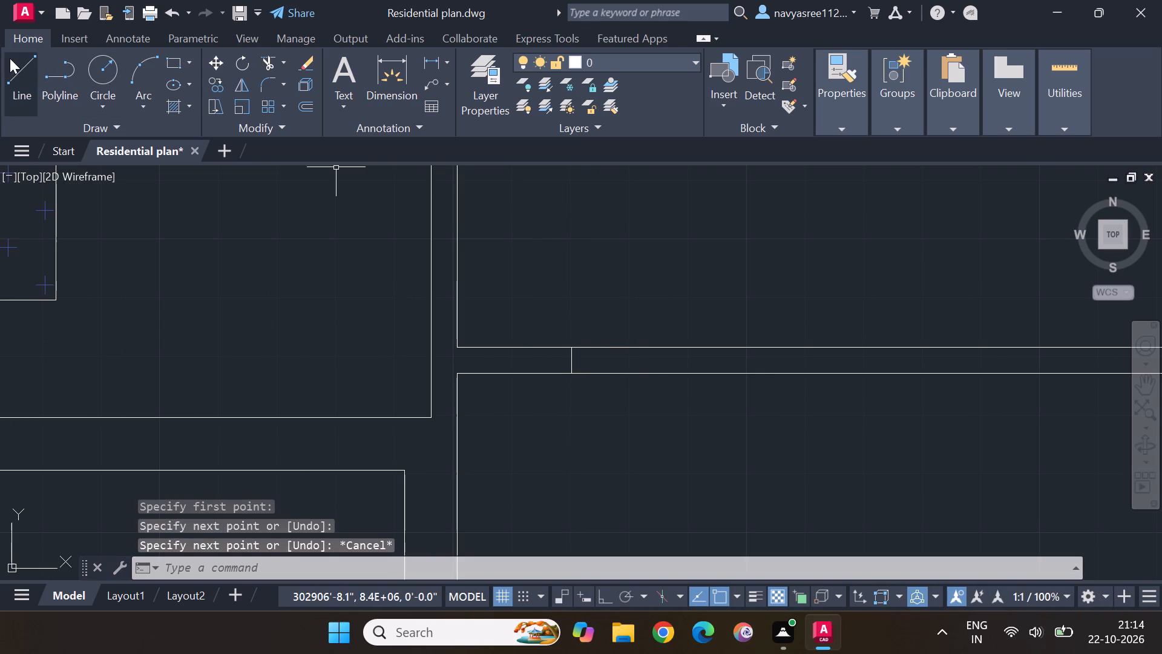
click(15, 63)
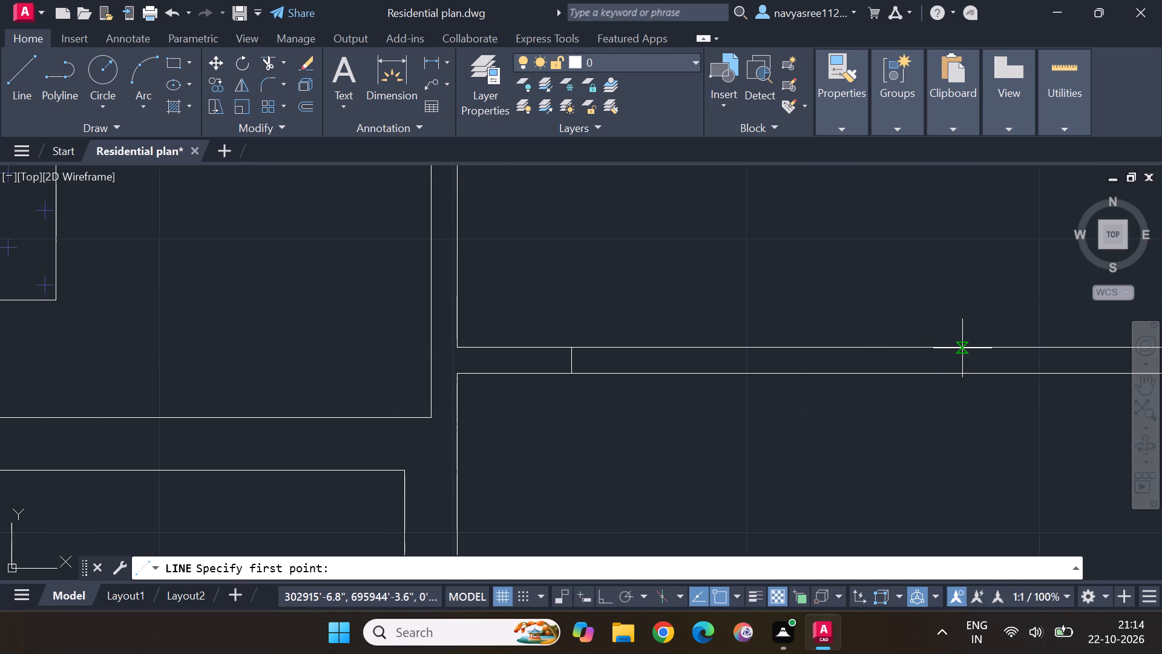
click(912, 348)
click(914, 378)
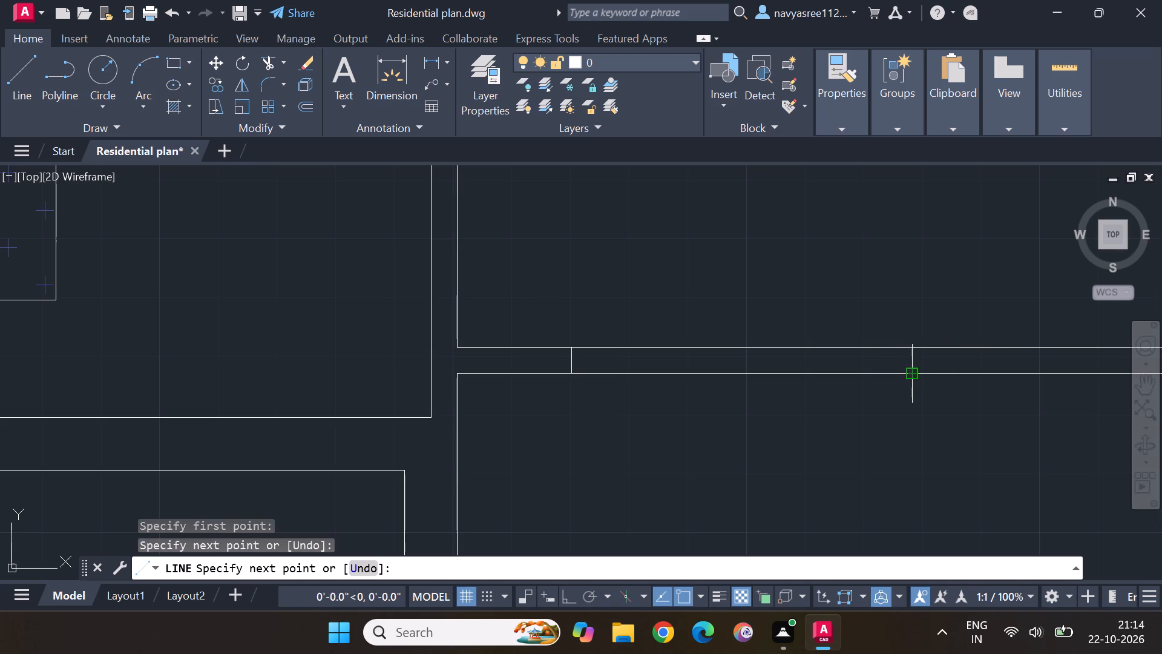
key(Escape)
key(Escape)
key(Escape)
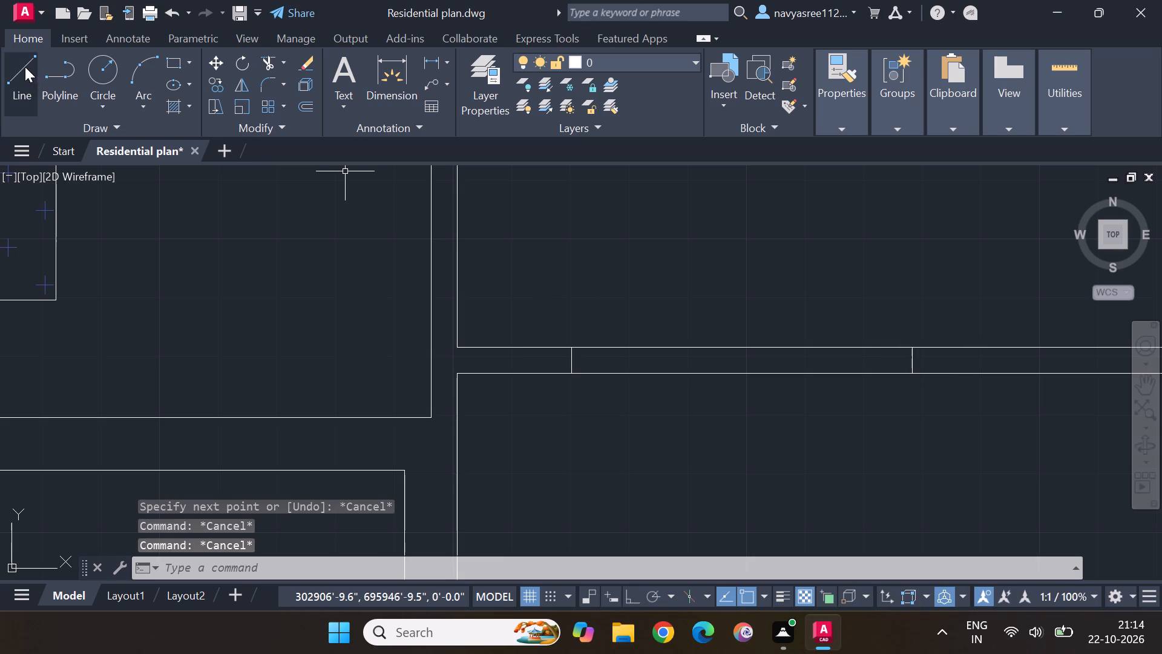
Draw a vertical dividing line across the wall roughly midway between the middle room window's two end lines.
click(22, 66)
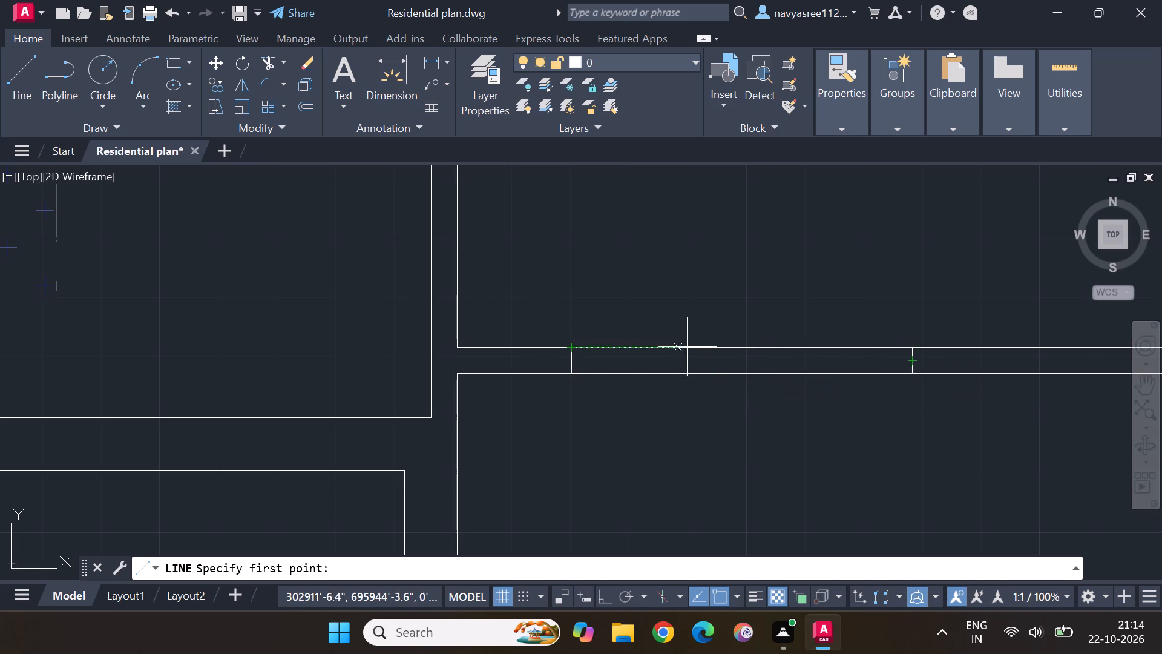
click(746, 348)
click(748, 381)
key(Escape)
key(Escape)
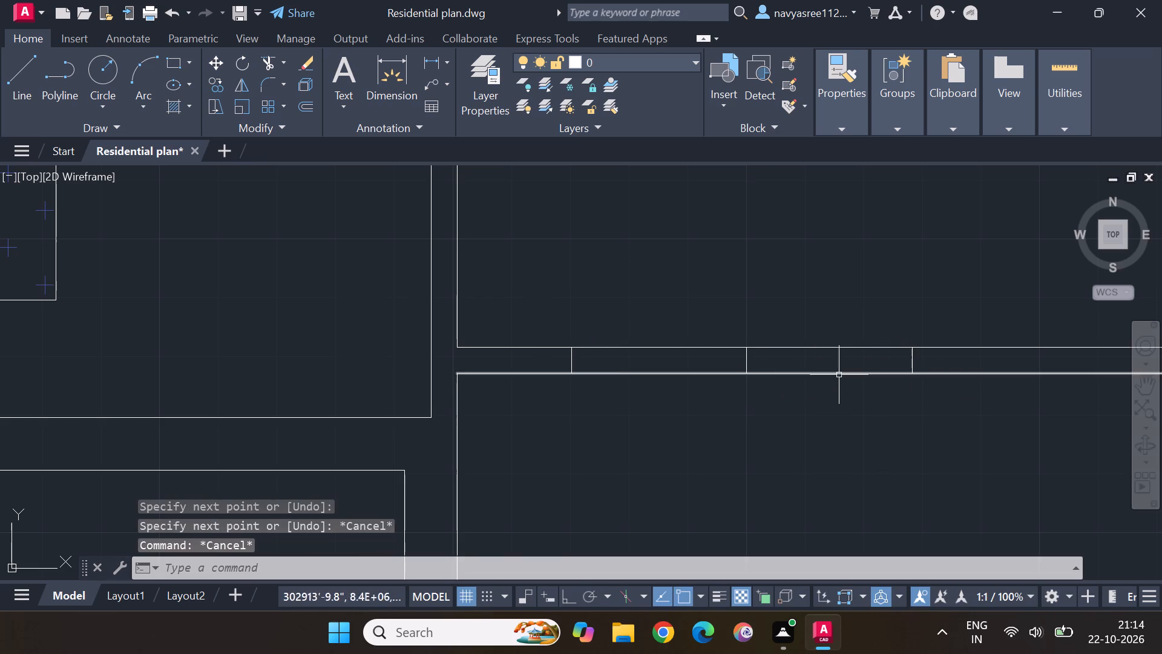
Draw a horizontal centre line about 4'-10" long between the midpoints of the middle room window's end lines.
click(13, 64)
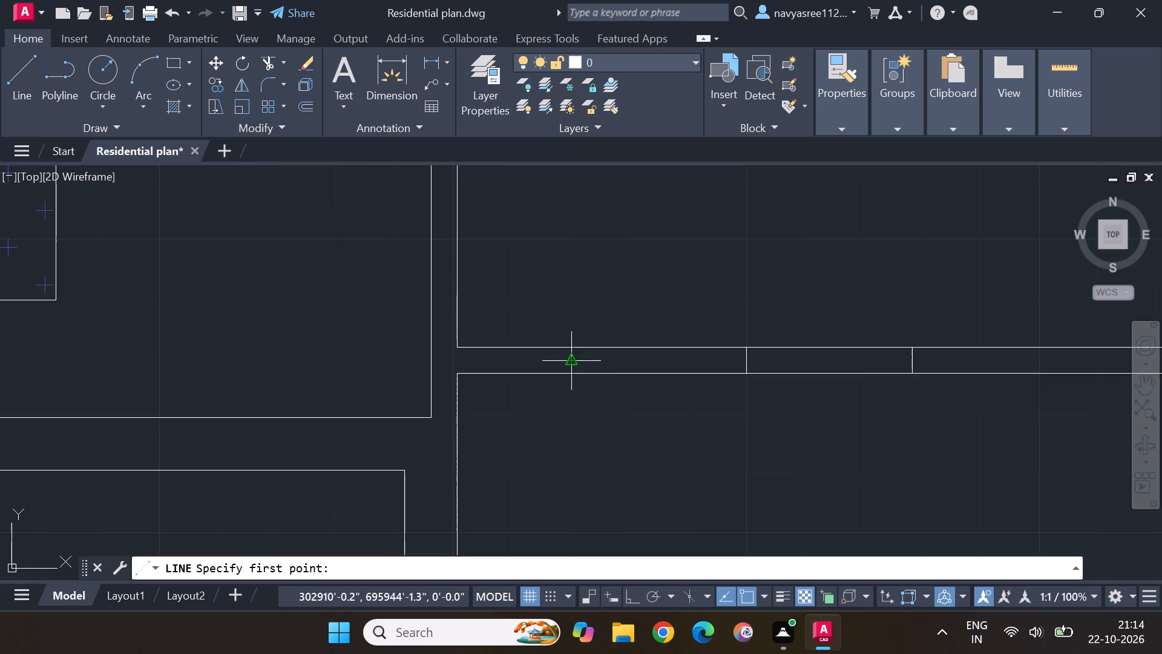
drag(577, 357, 612, 357)
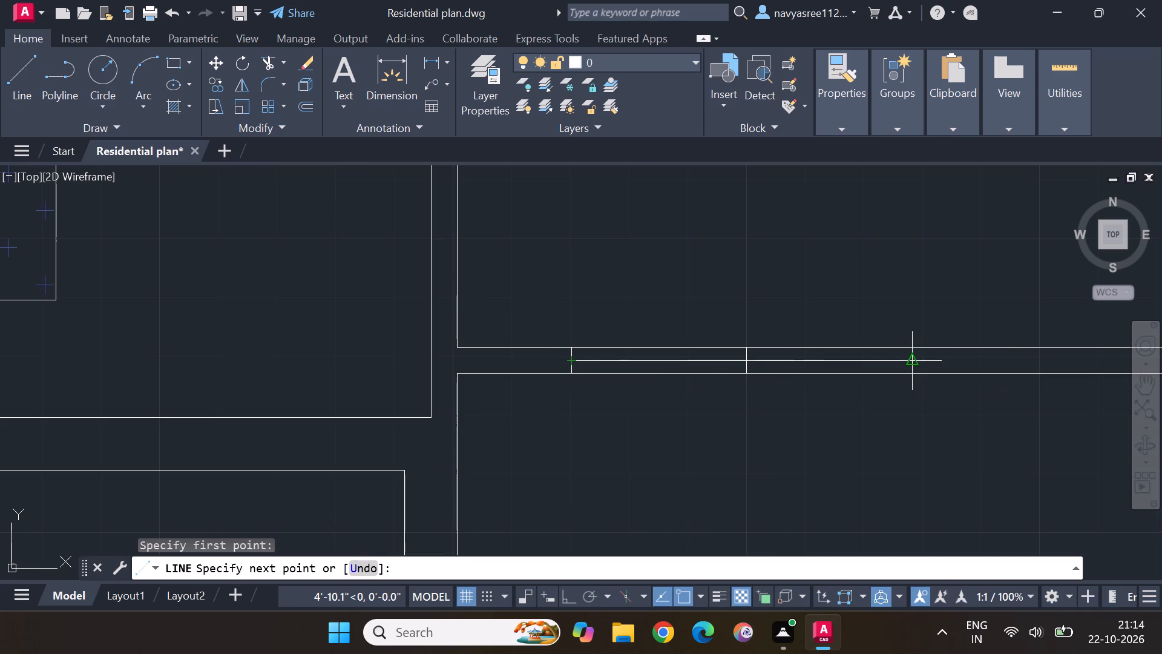
click(914, 358)
key(Escape)
key(Escape)
Copy the living room's three-seat sofa into the middle room, just north of its south wall window.
scroll(1019, 377, down, 2)
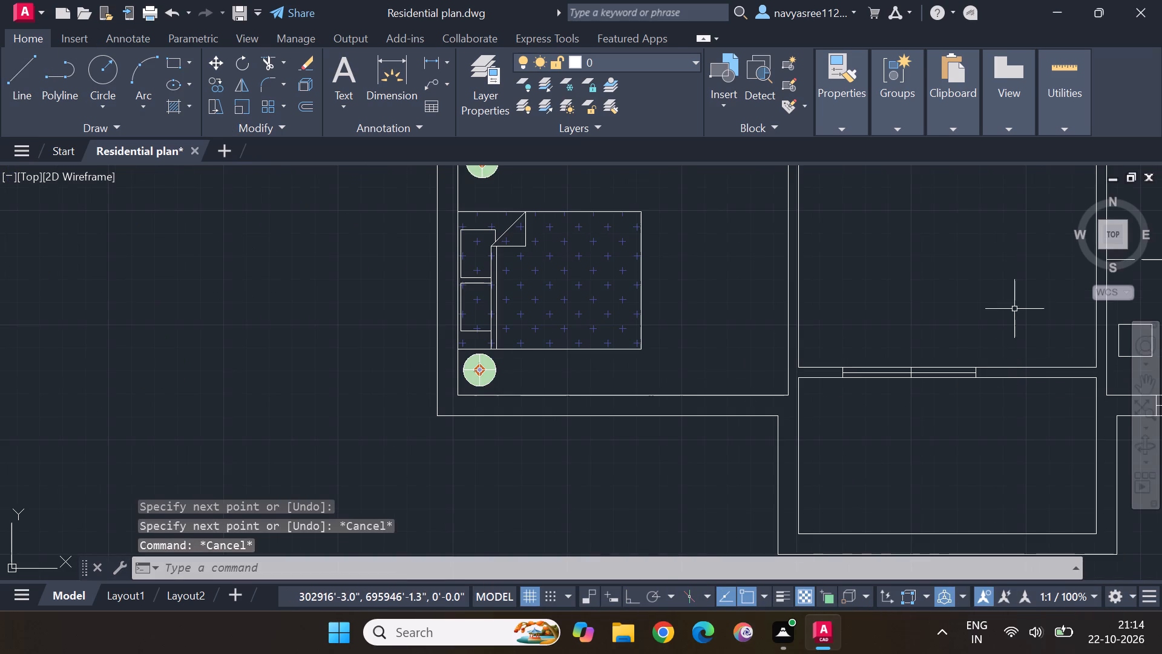
middle_drag(1017, 311, 905, 357)
scroll(900, 326, down, 2)
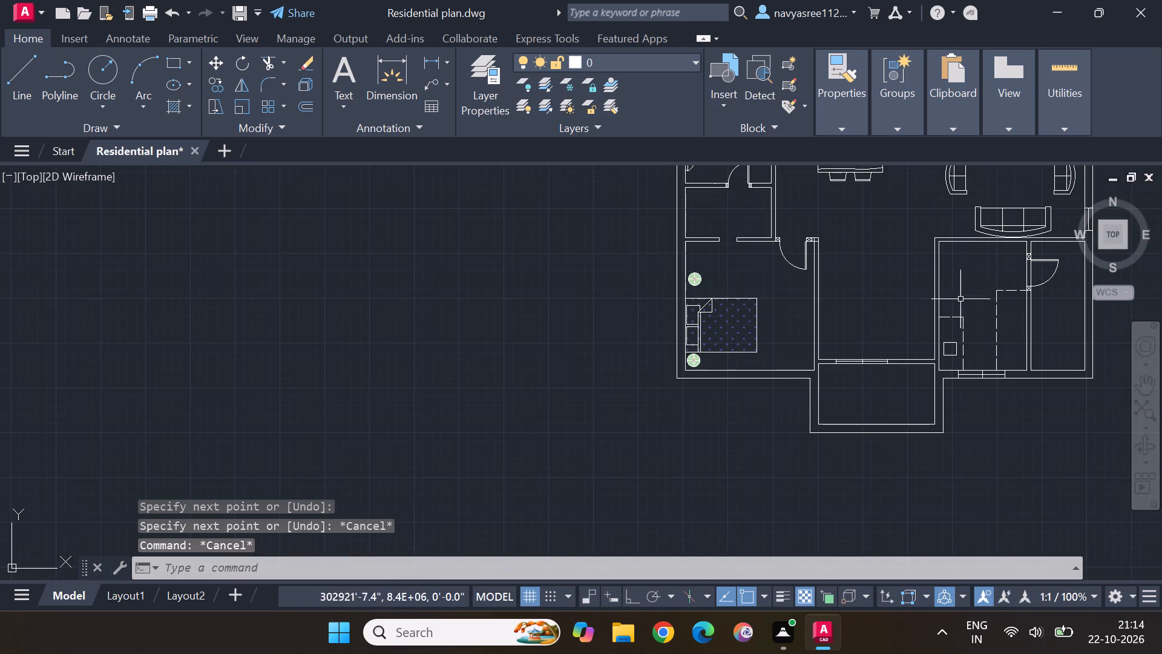
middle_drag(994, 279, 930, 321)
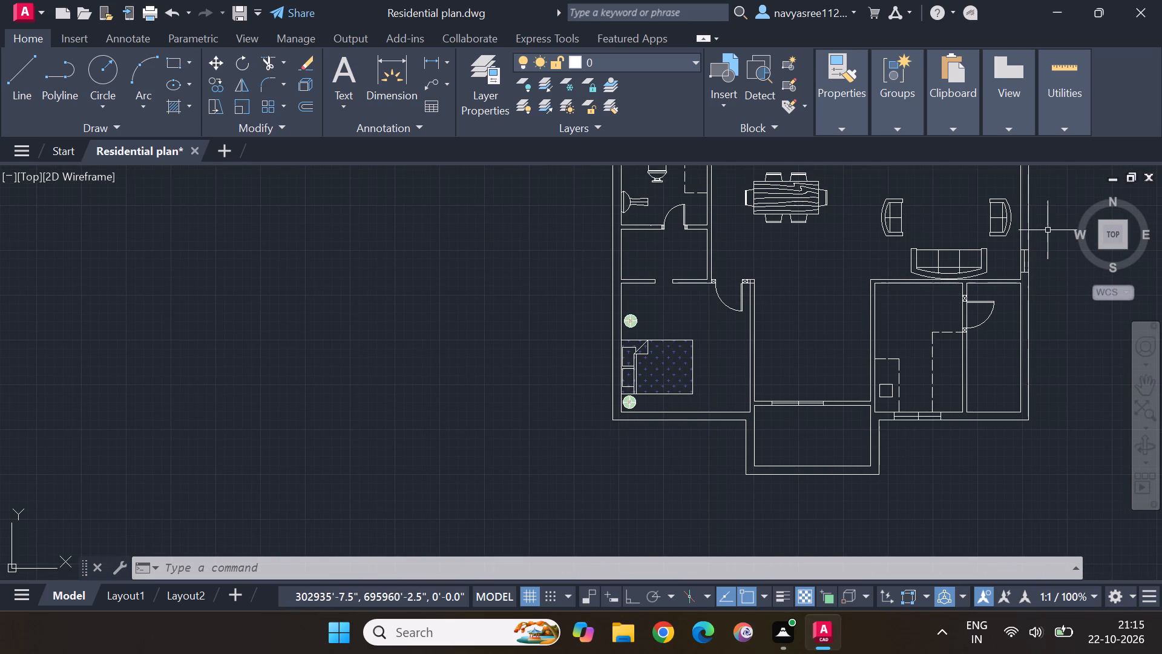
click(982, 258)
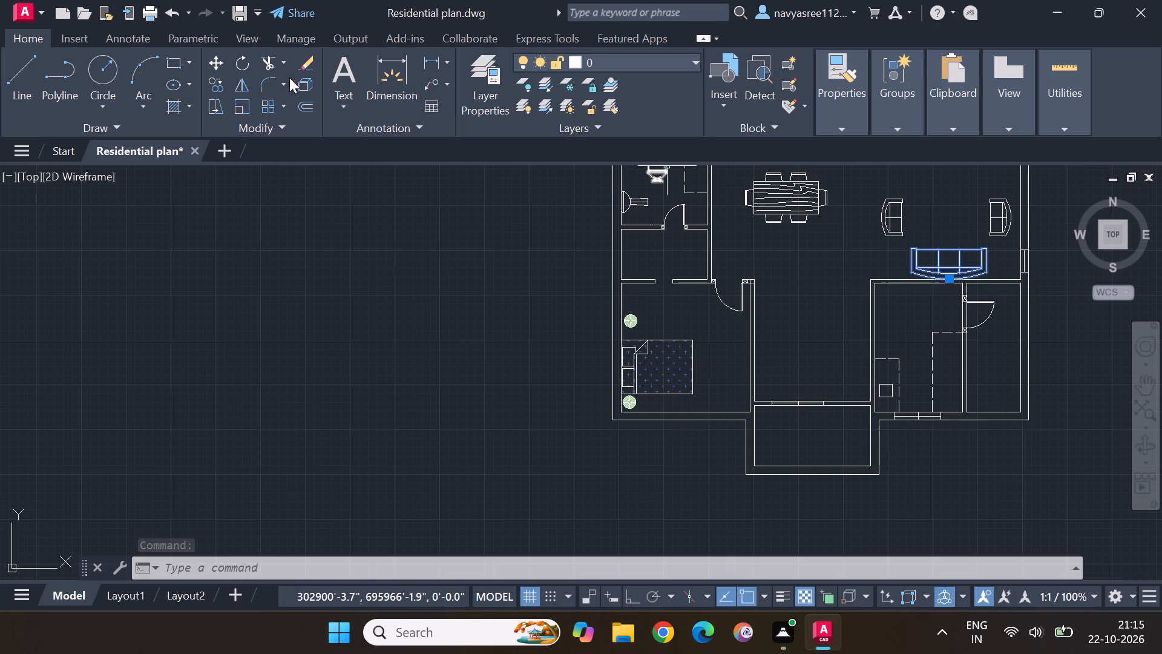
click(214, 77)
click(965, 261)
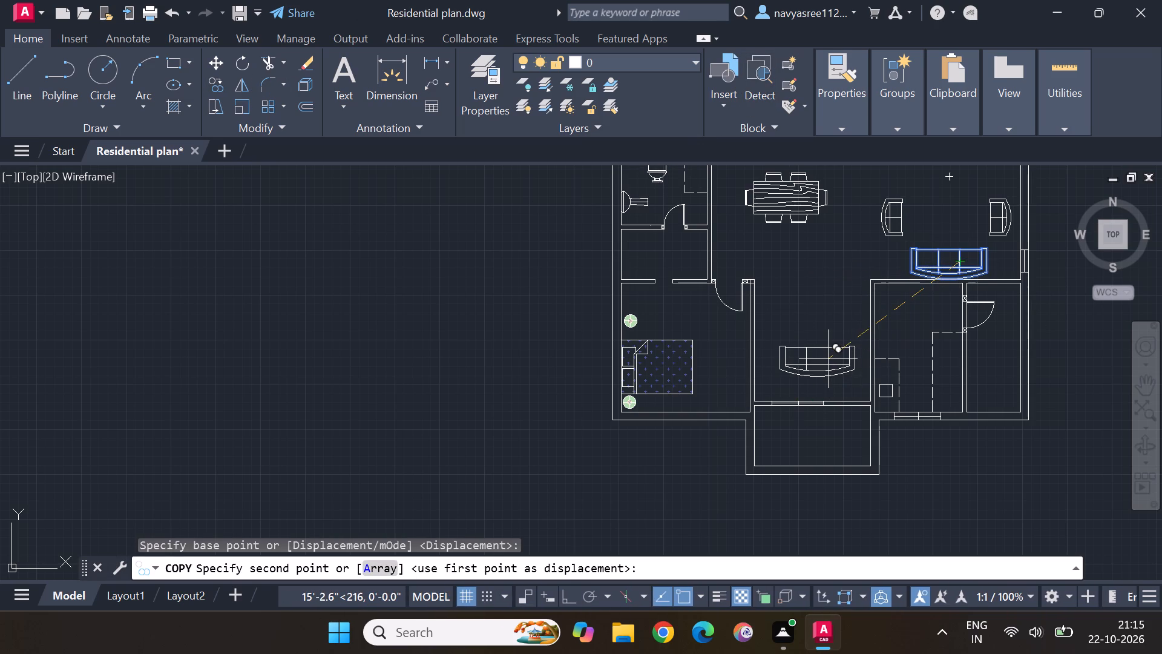
click(827, 350)
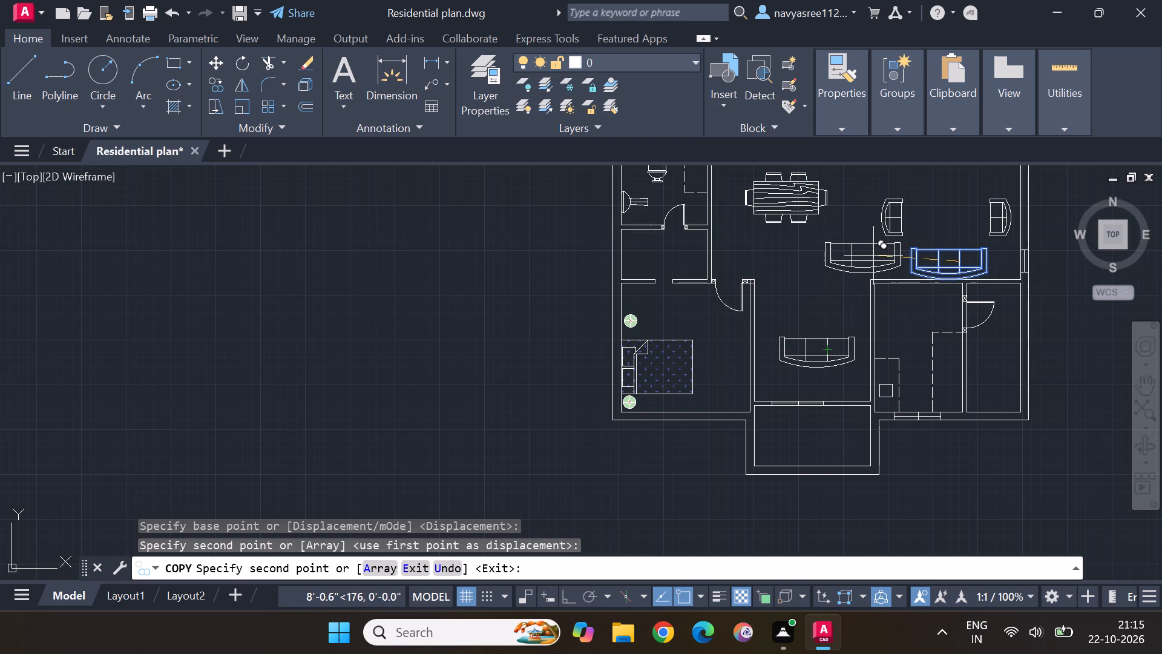
key(Escape)
Copy the living room's west two-seat sofa twice, placing both copies side by side between the dining table and the middle room.
click(893, 210)
click(888, 218)
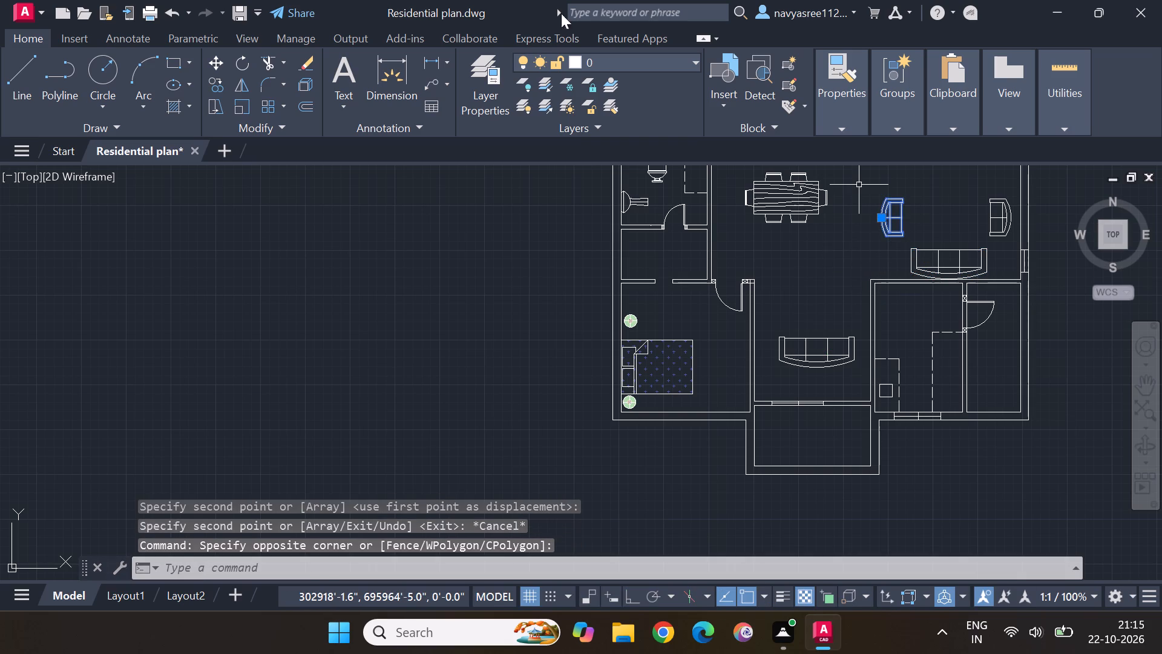
click(218, 85)
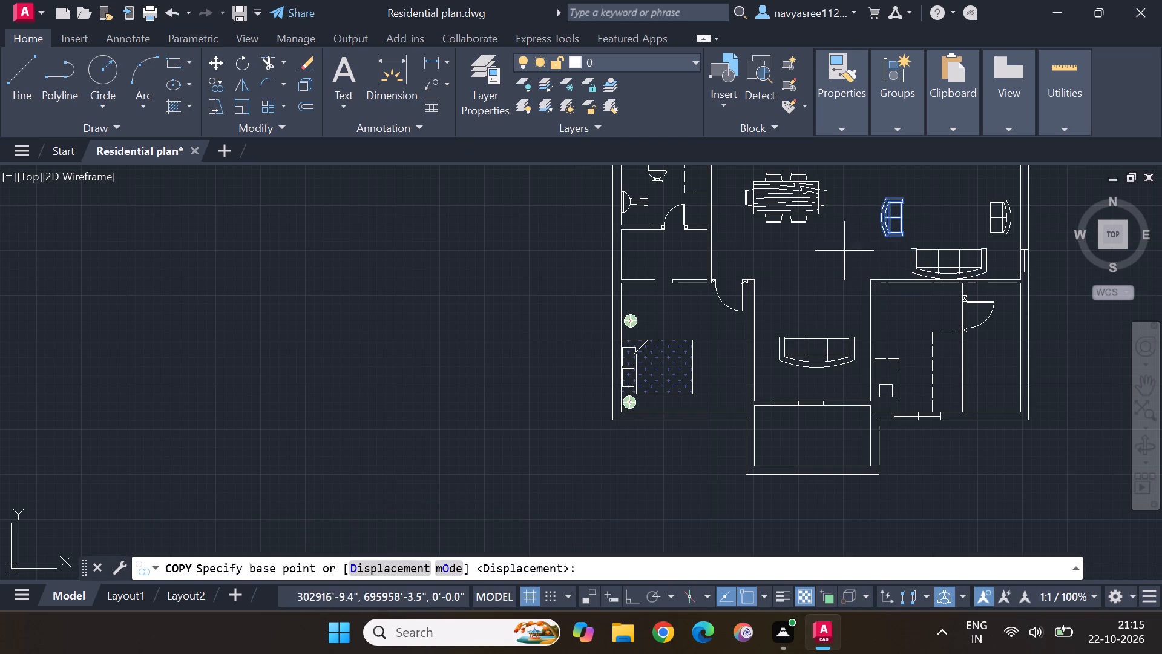
drag(896, 208, 892, 214)
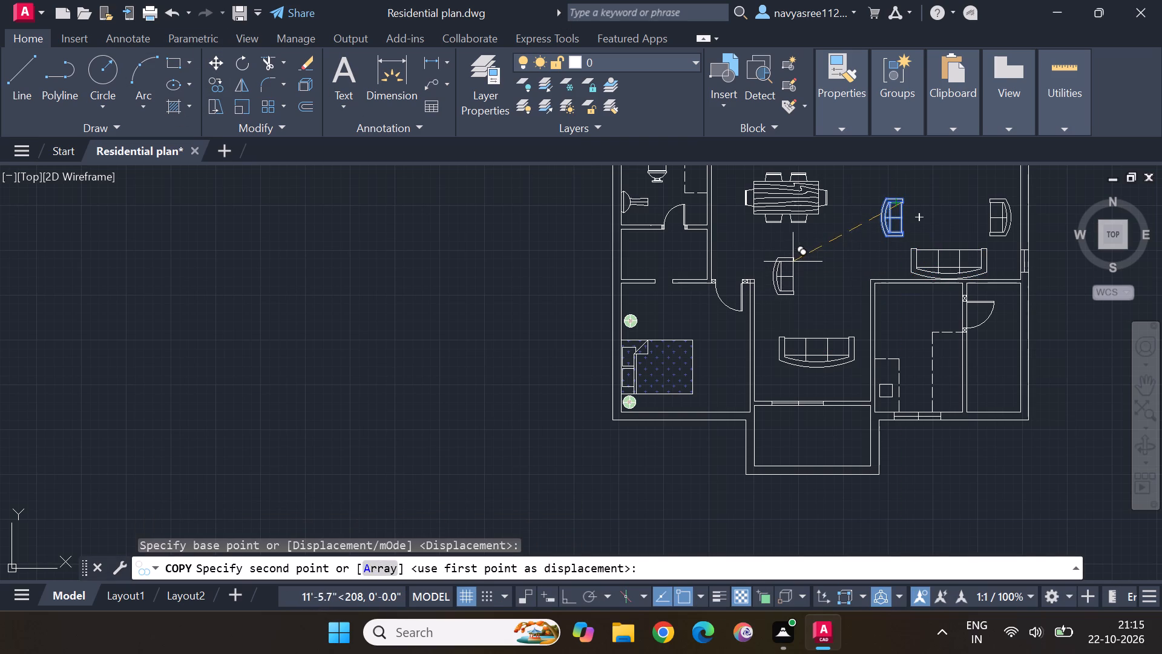
click(796, 240)
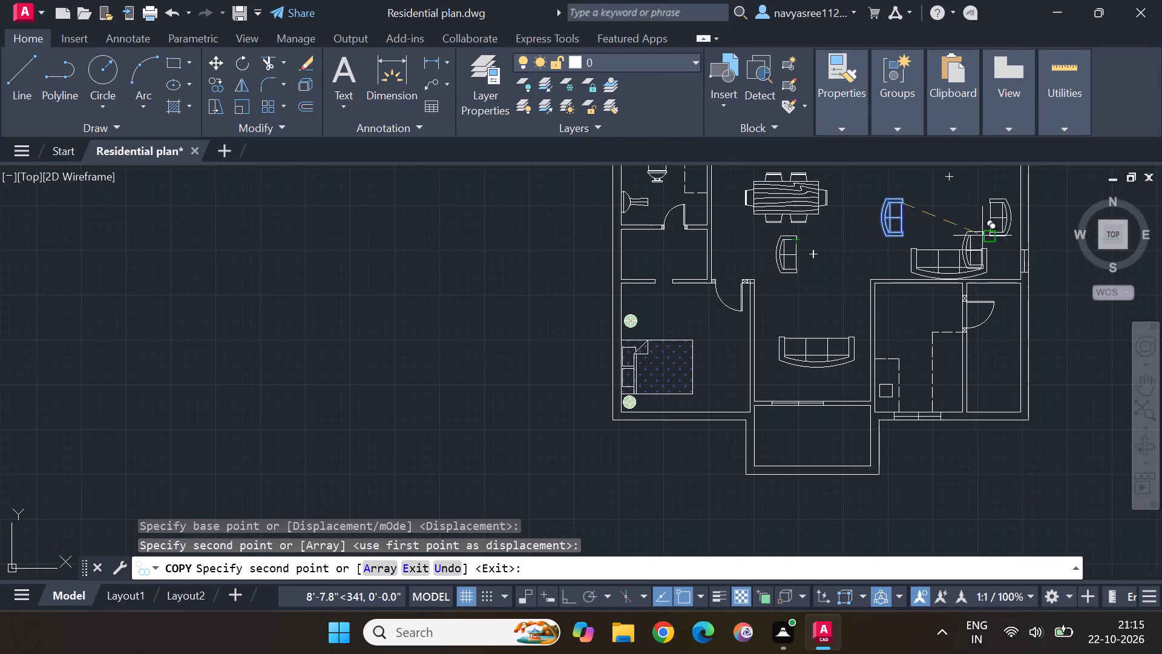
click(865, 232)
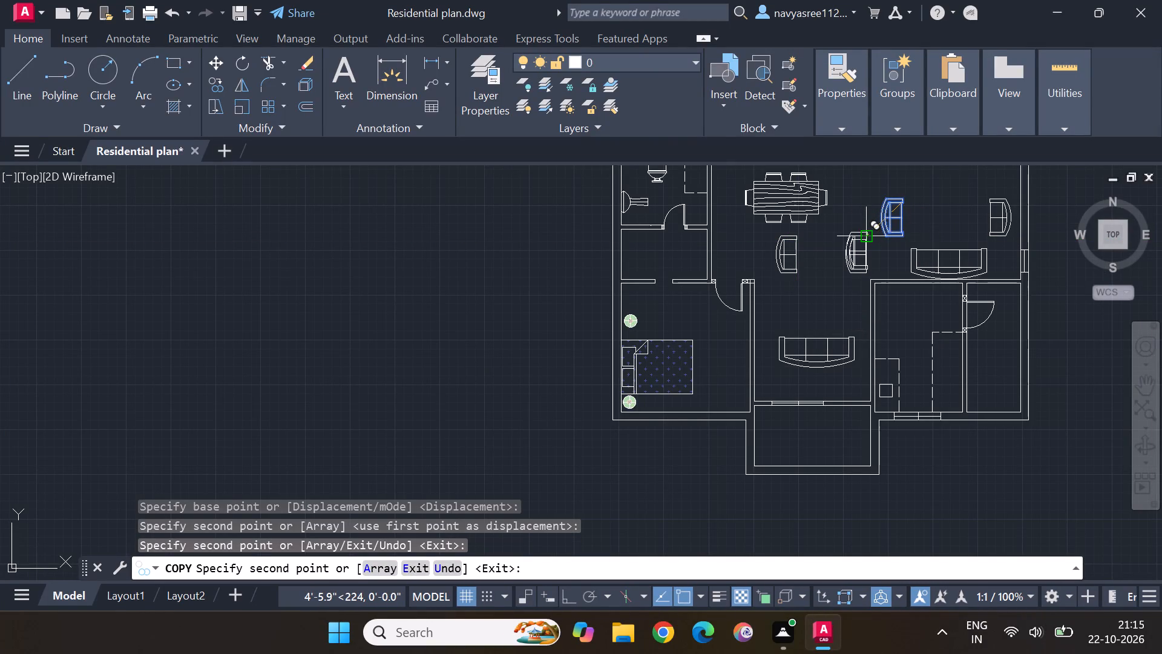
key(Escape)
key(Escape)
Rotate the copied three-seat sofa to 270° about its curved back's midpoint, with Ortho mode on.
scroll(803, 354, up, 2)
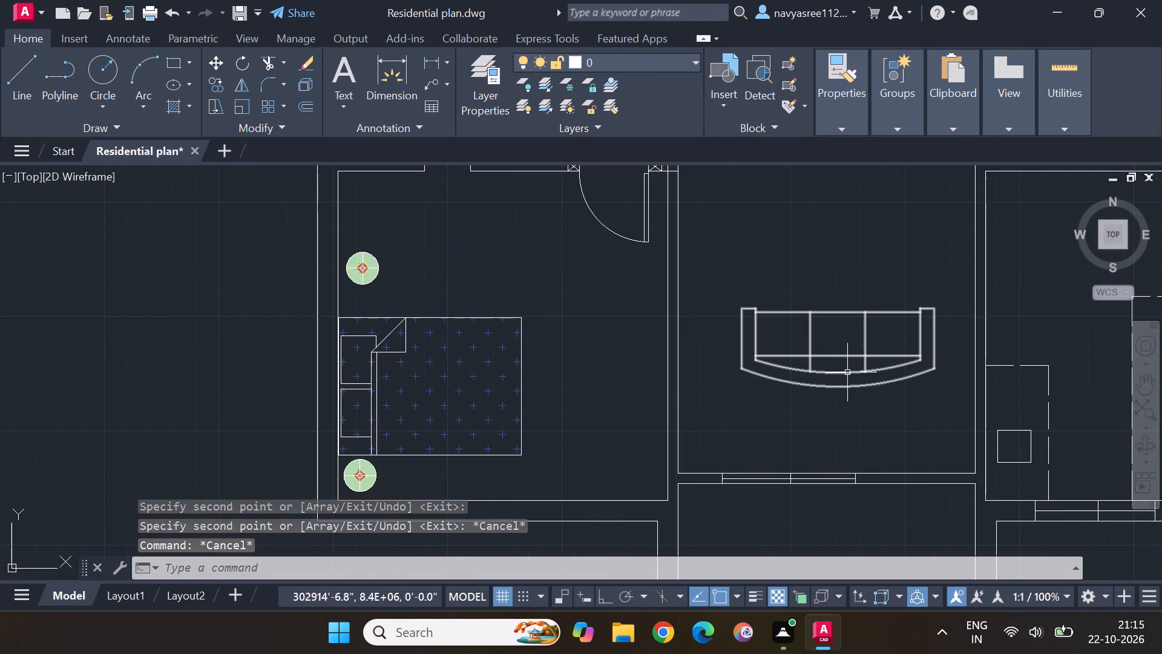
click(870, 354)
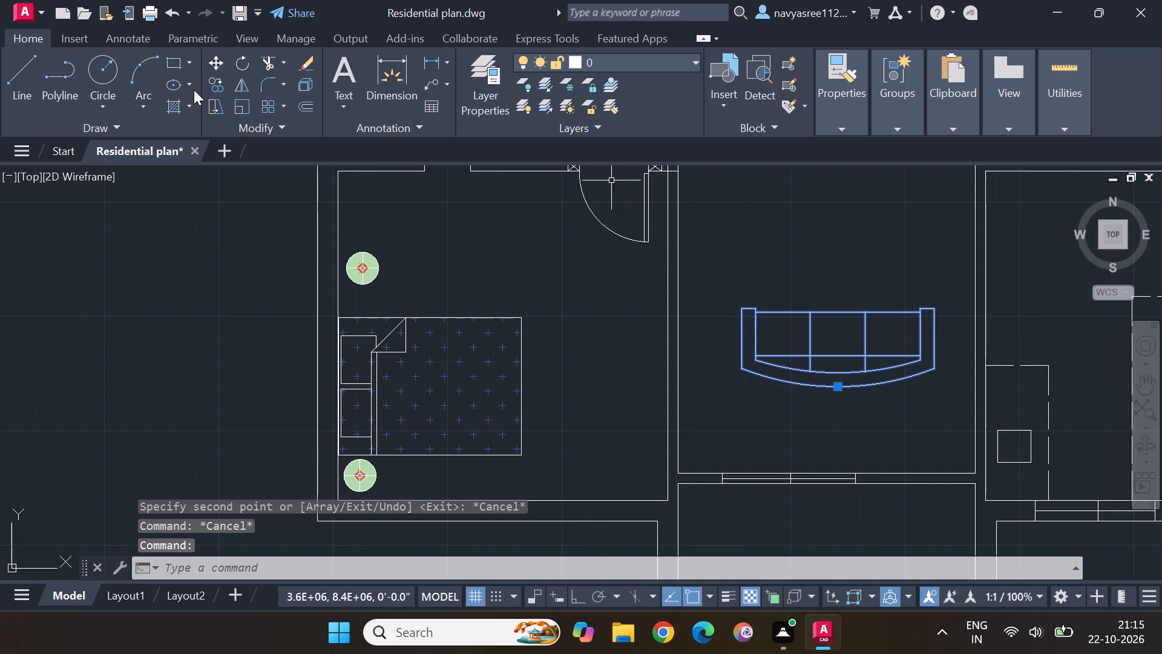
click(234, 54)
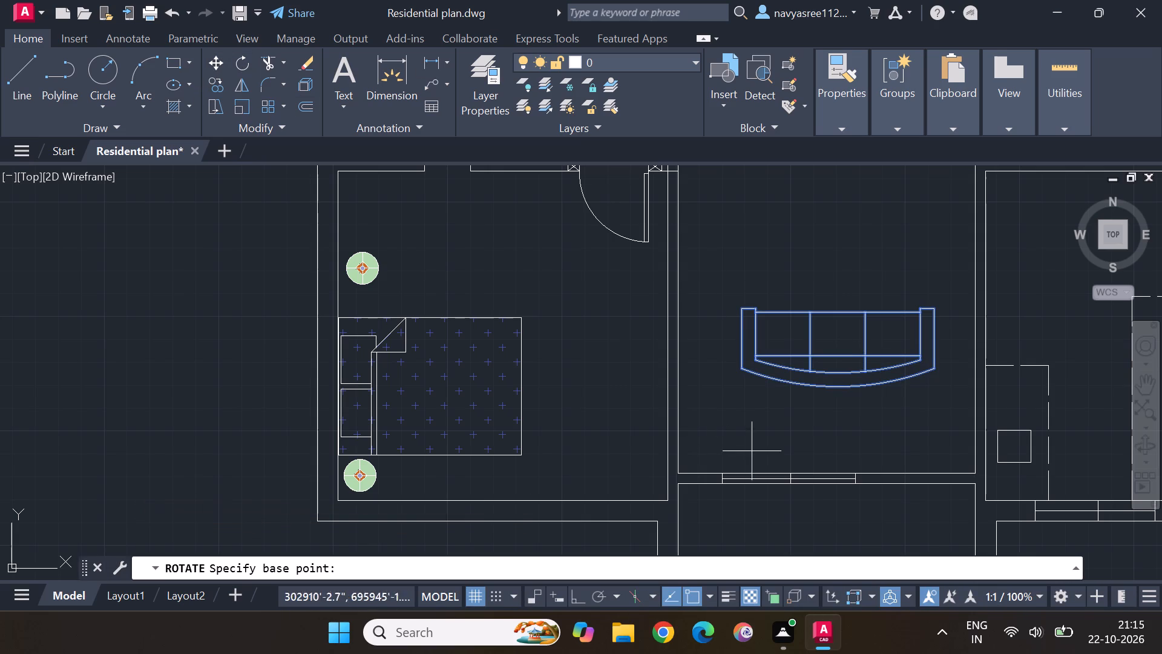
click(841, 390)
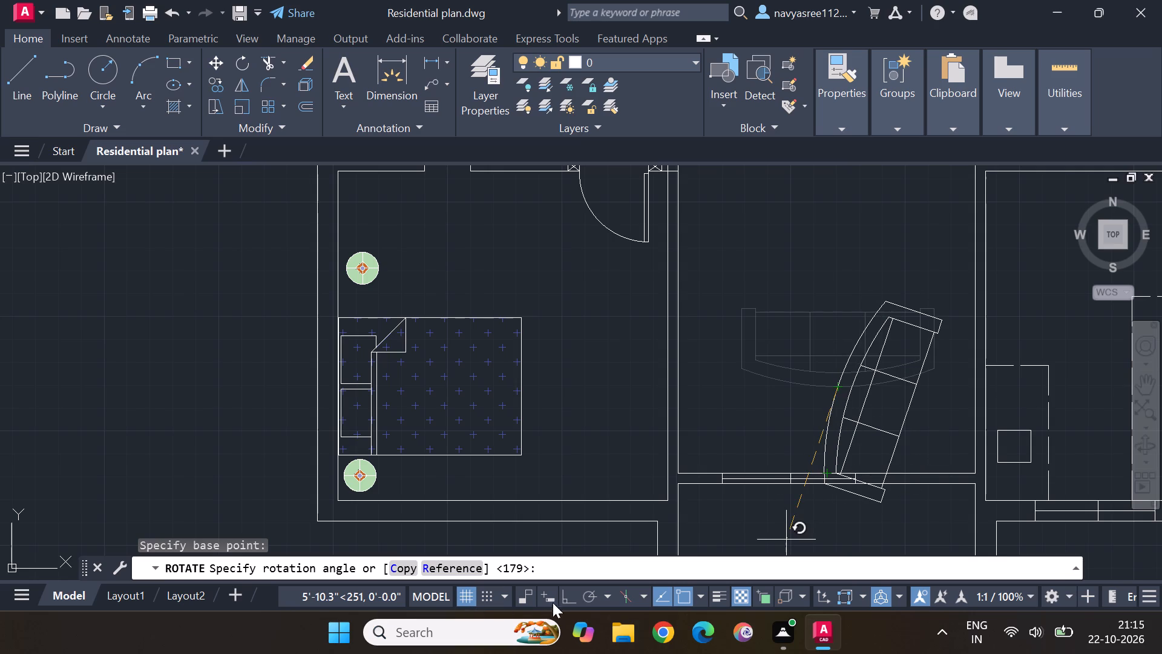
click(568, 595)
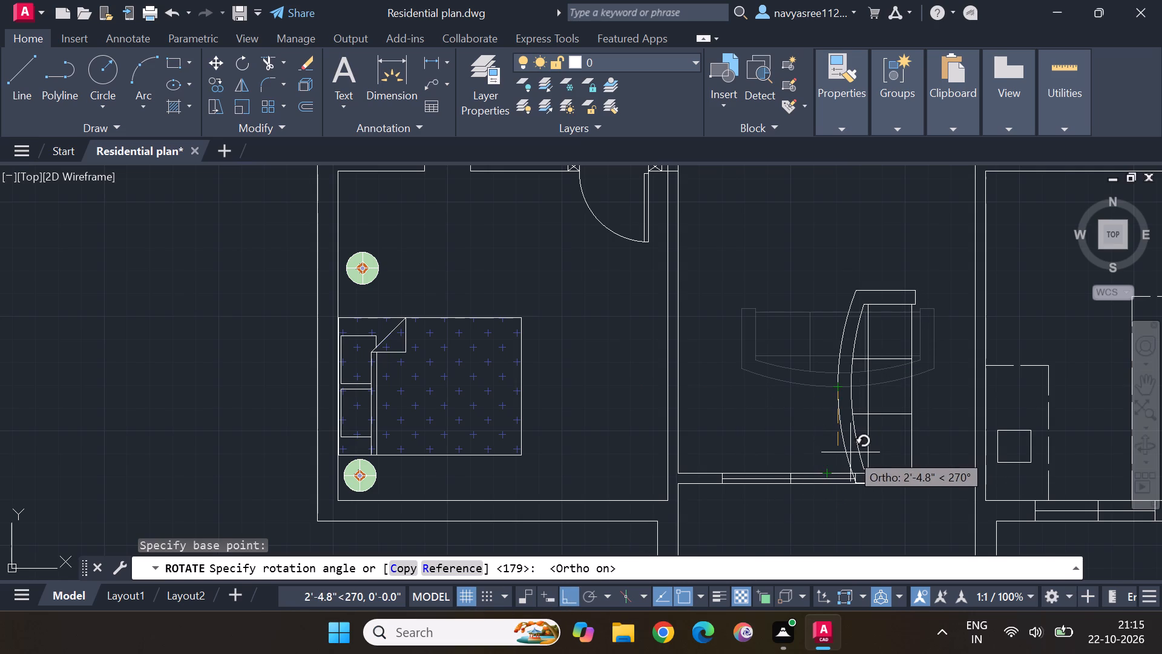
click(852, 452)
Finish the three-seat sofa's rotation and move it by its curved back's midpoint onto the middle room's west wall, with Ortho mode off.
click(913, 382)
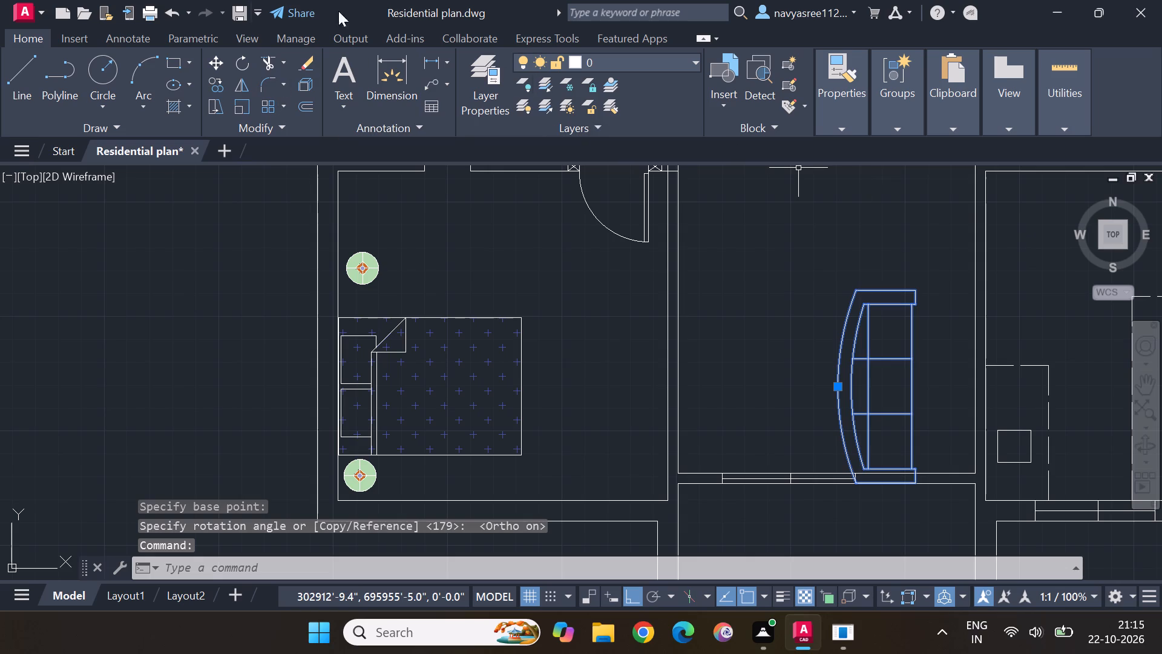
click(215, 61)
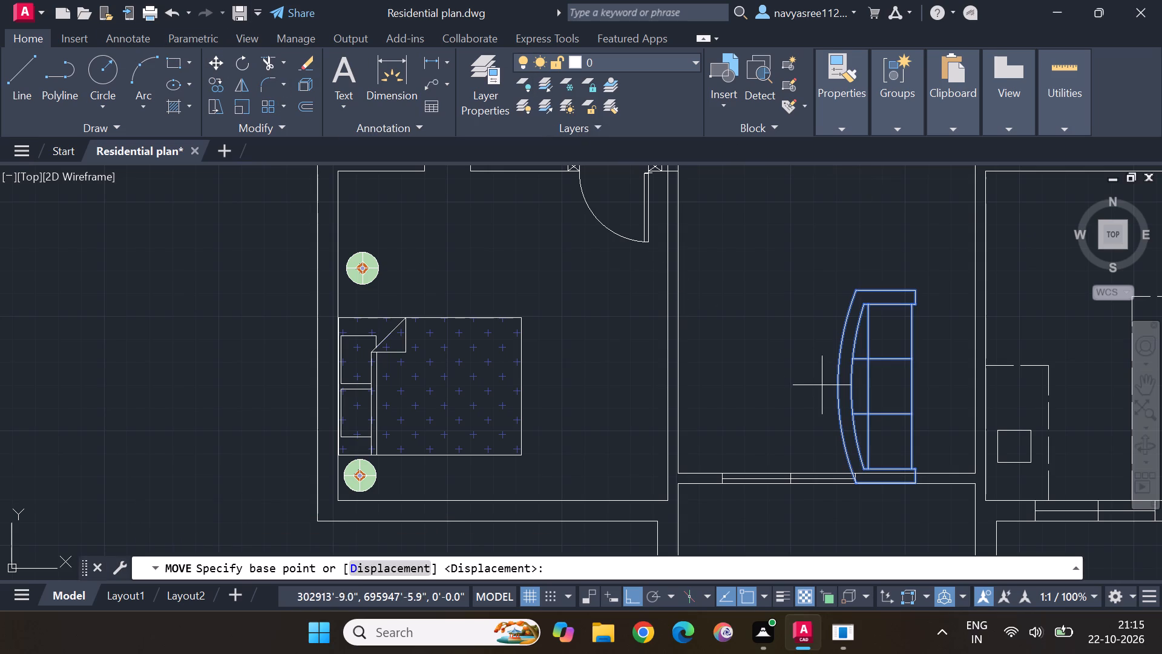
click(835, 378)
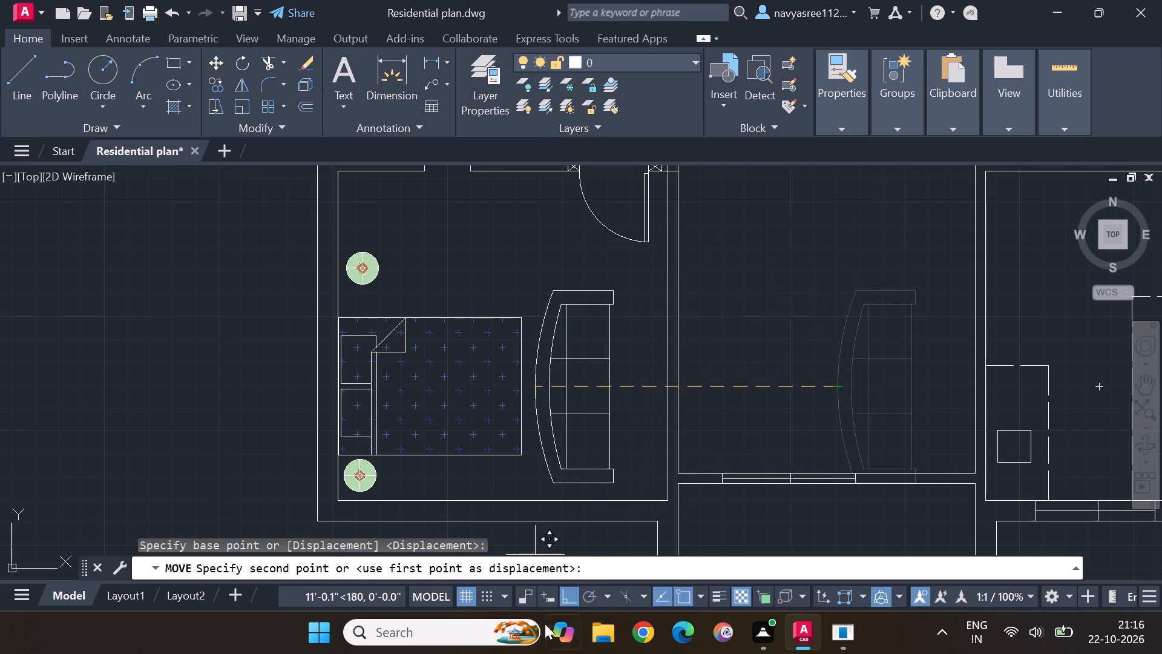
click(572, 595)
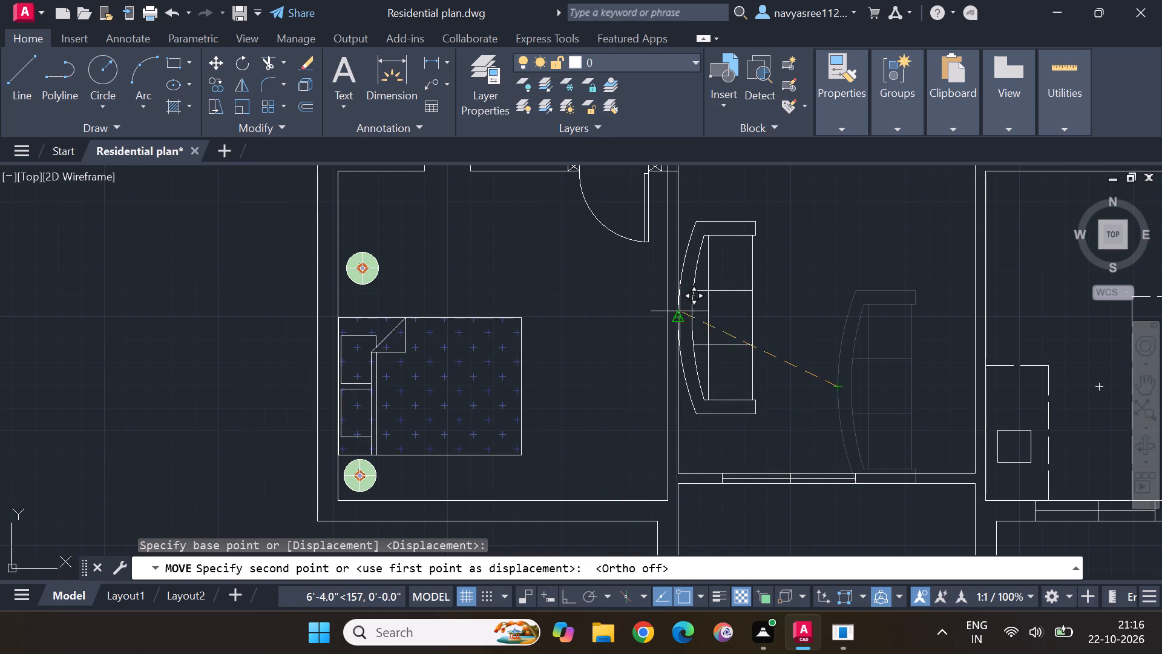
click(678, 298)
Rotate both copied two-seat sofas south of the dining table to 270° about the midpoints of their curved backs.
scroll(777, 315, down, 2)
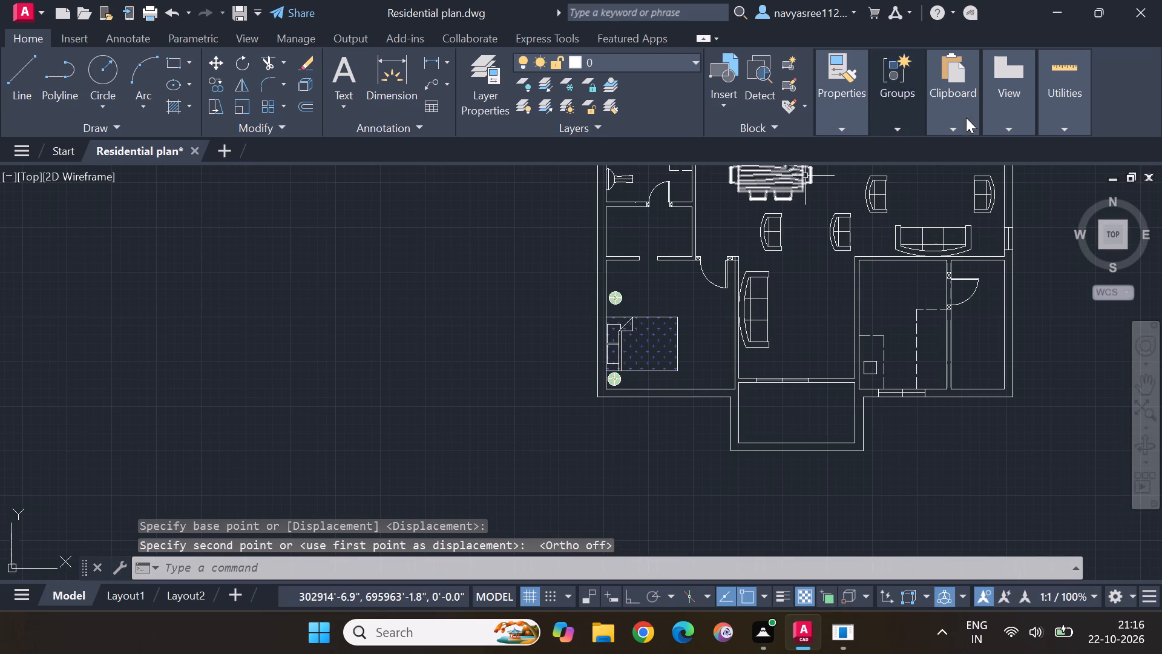
scroll(799, 226, up, 1)
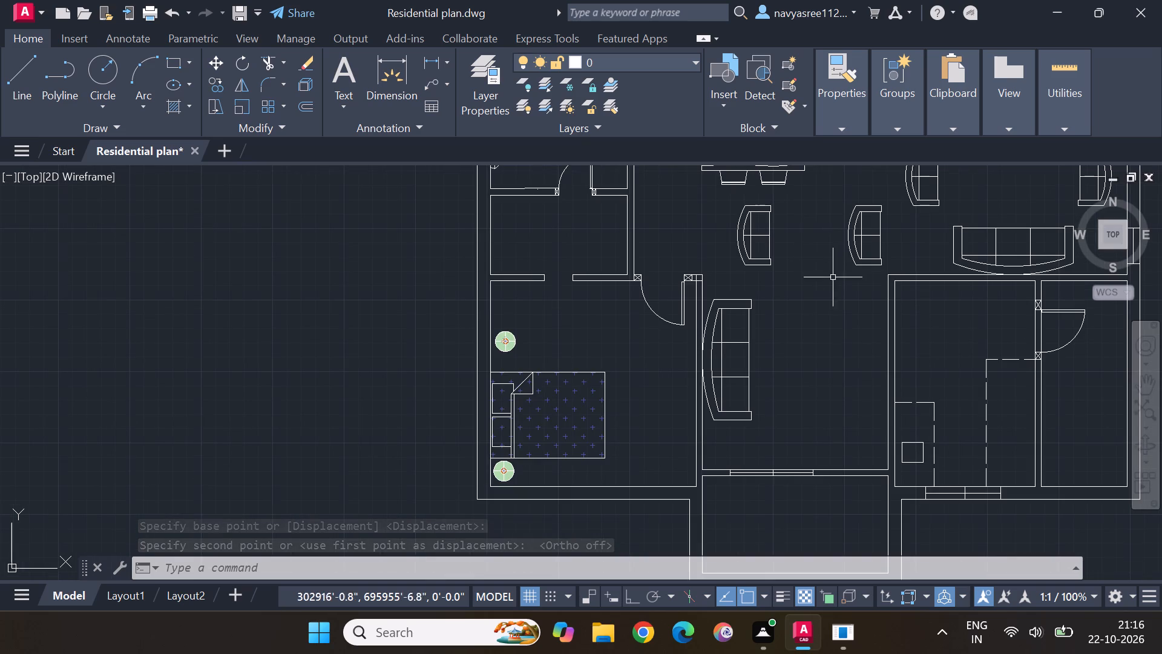
click(751, 236)
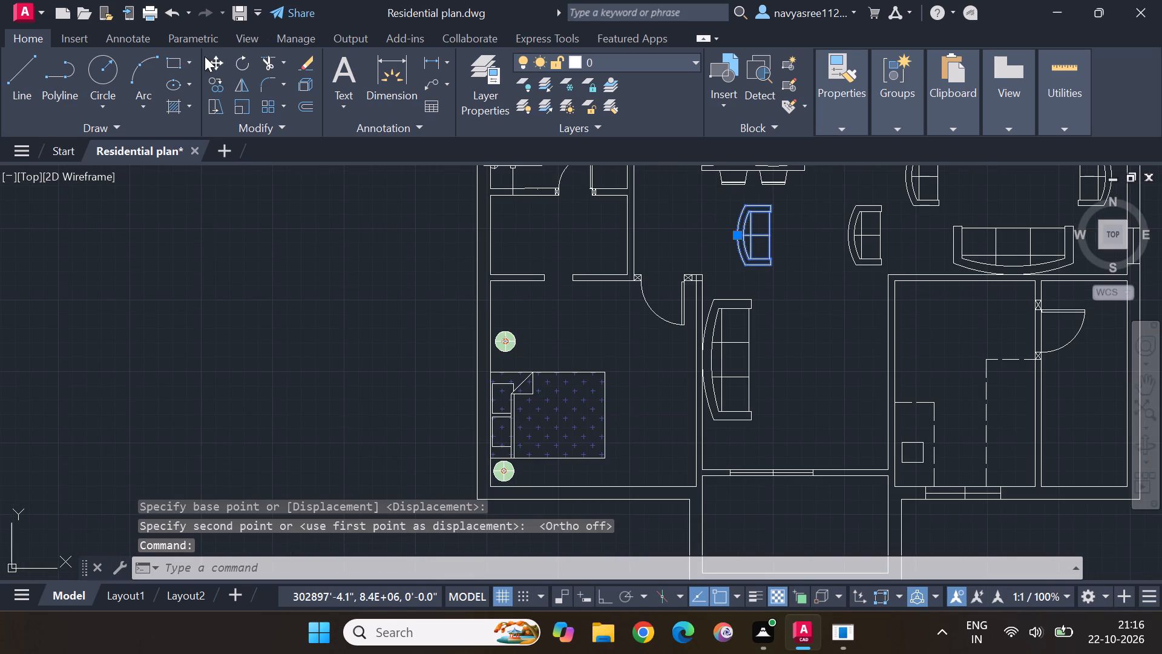
click(236, 53)
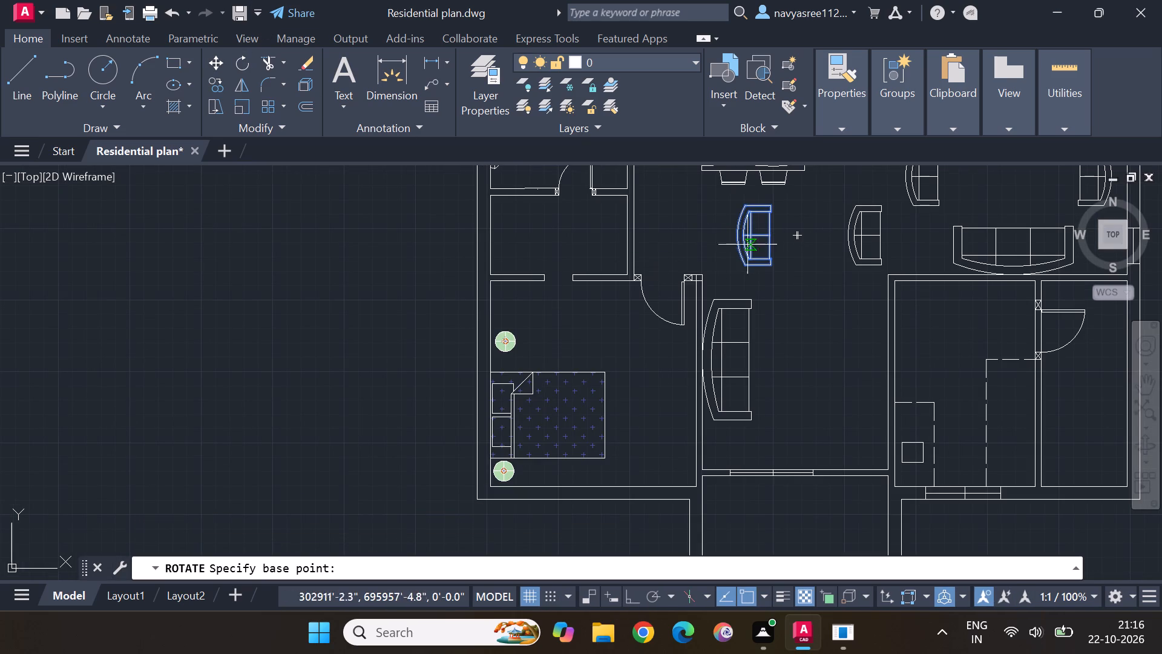
click(738, 233)
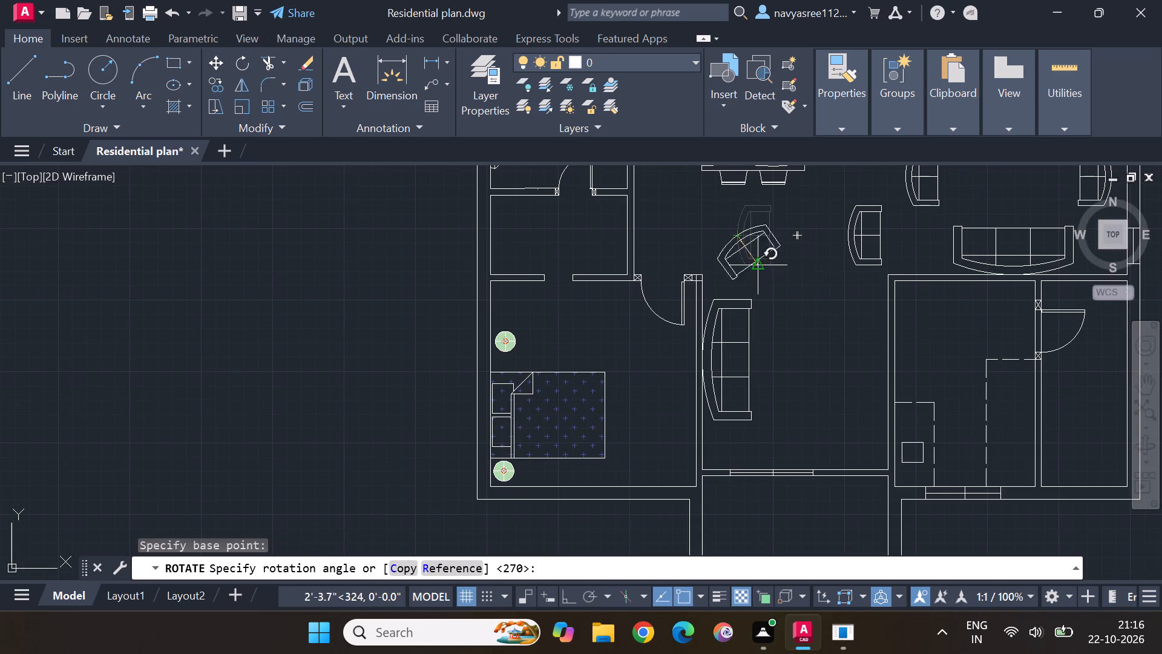
click(738, 279)
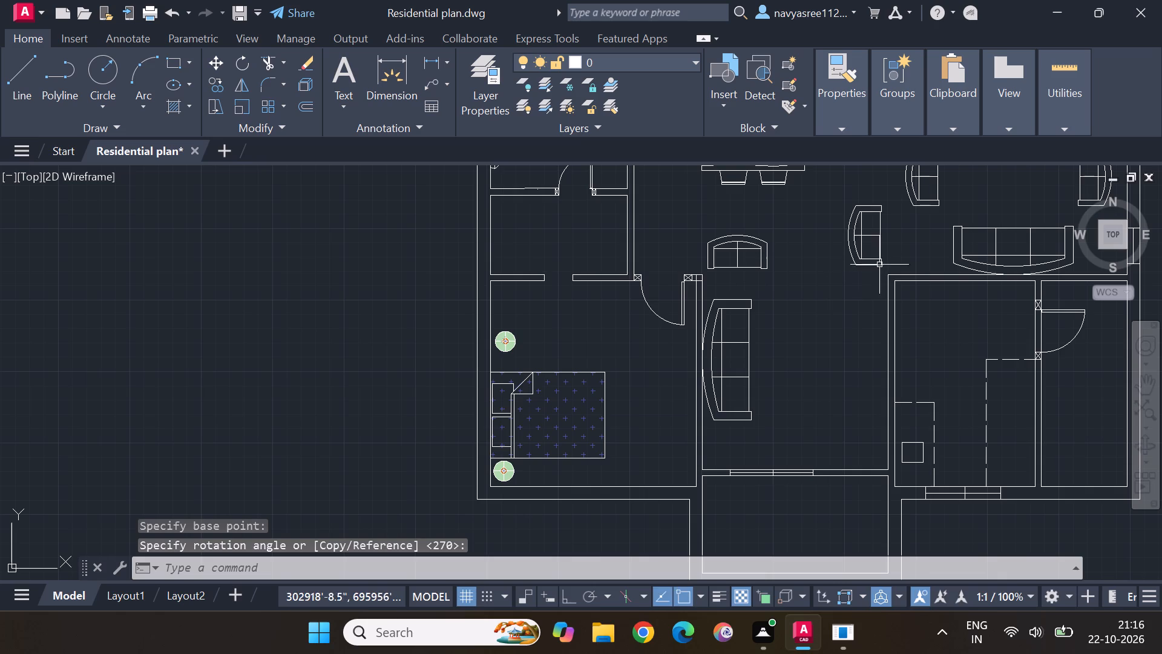
click(868, 237)
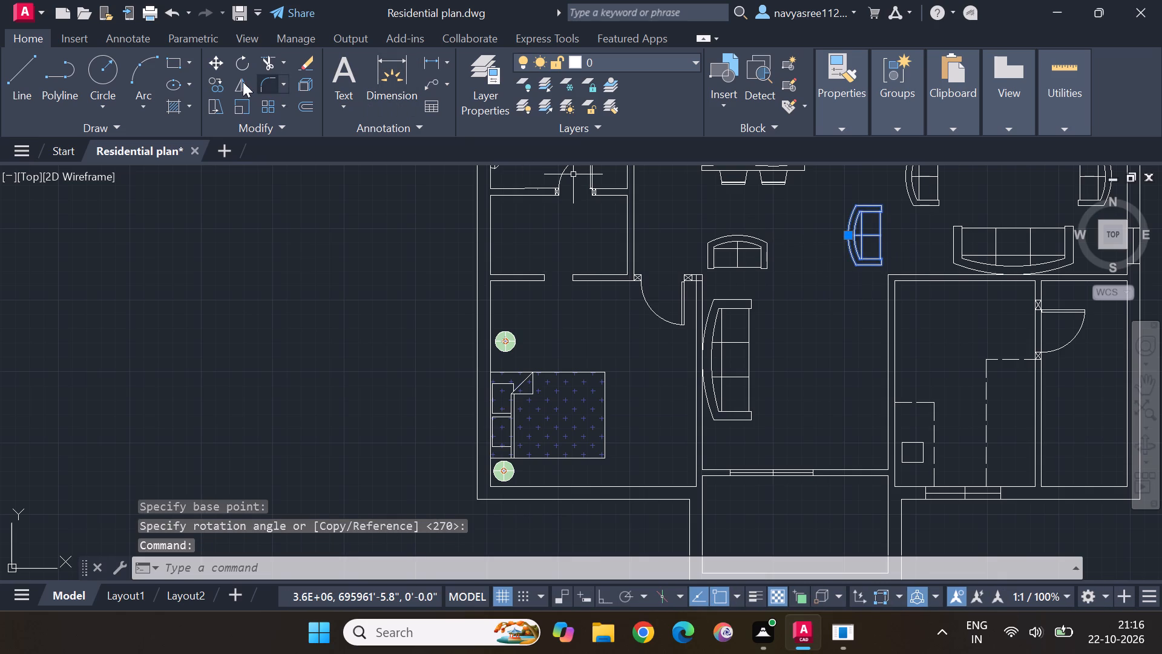
drag(238, 62, 245, 67)
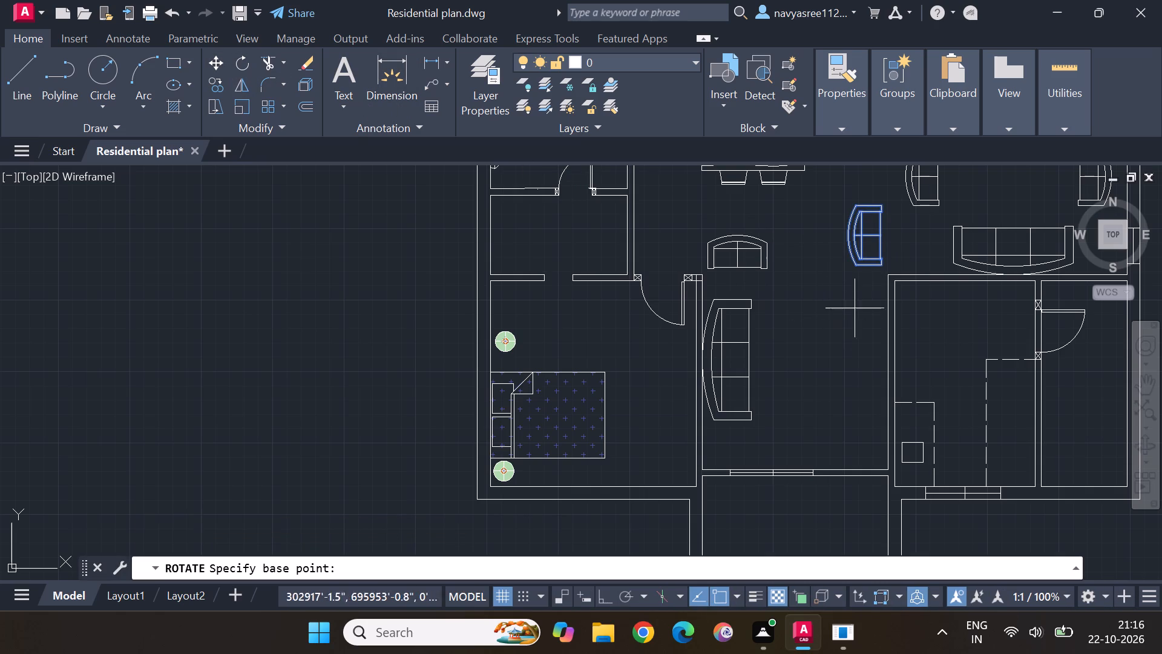
click(850, 237)
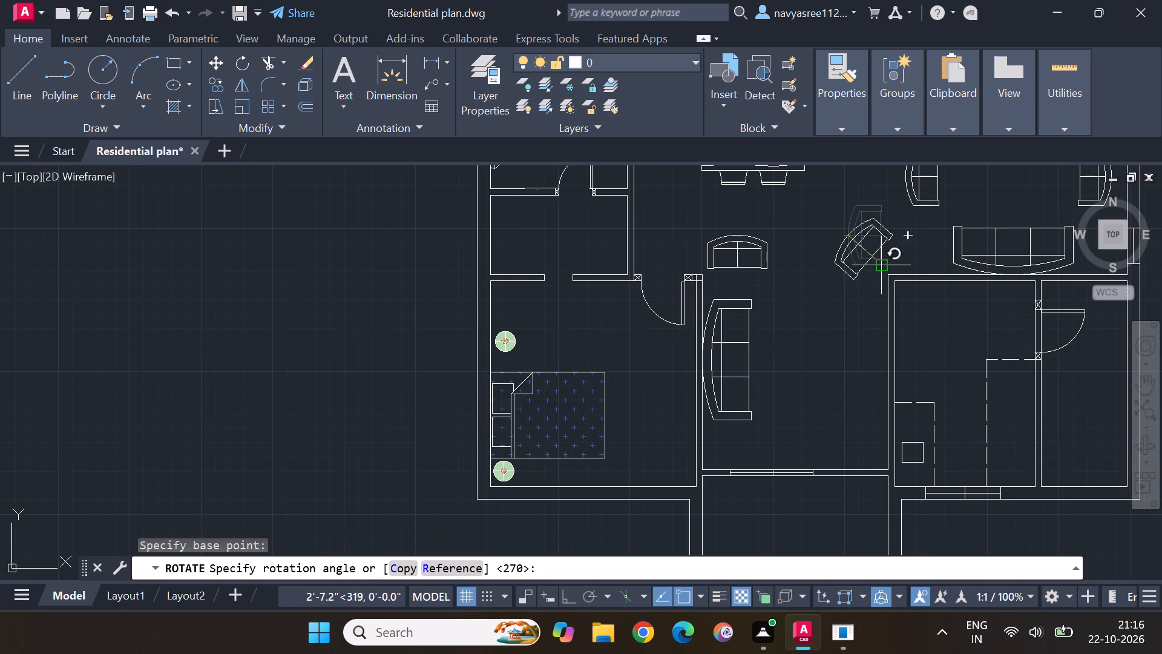
click(853, 288)
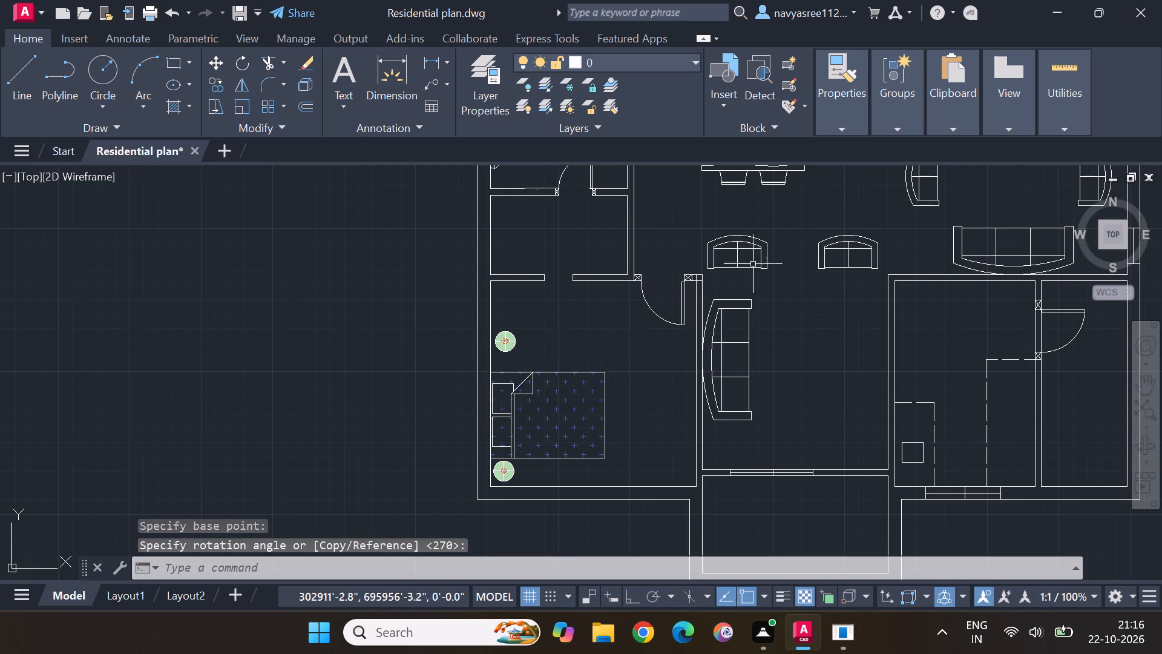
Move the east copied two-seat sofa about 11 feet into the middle room, just north of the south wall window.
click(862, 241)
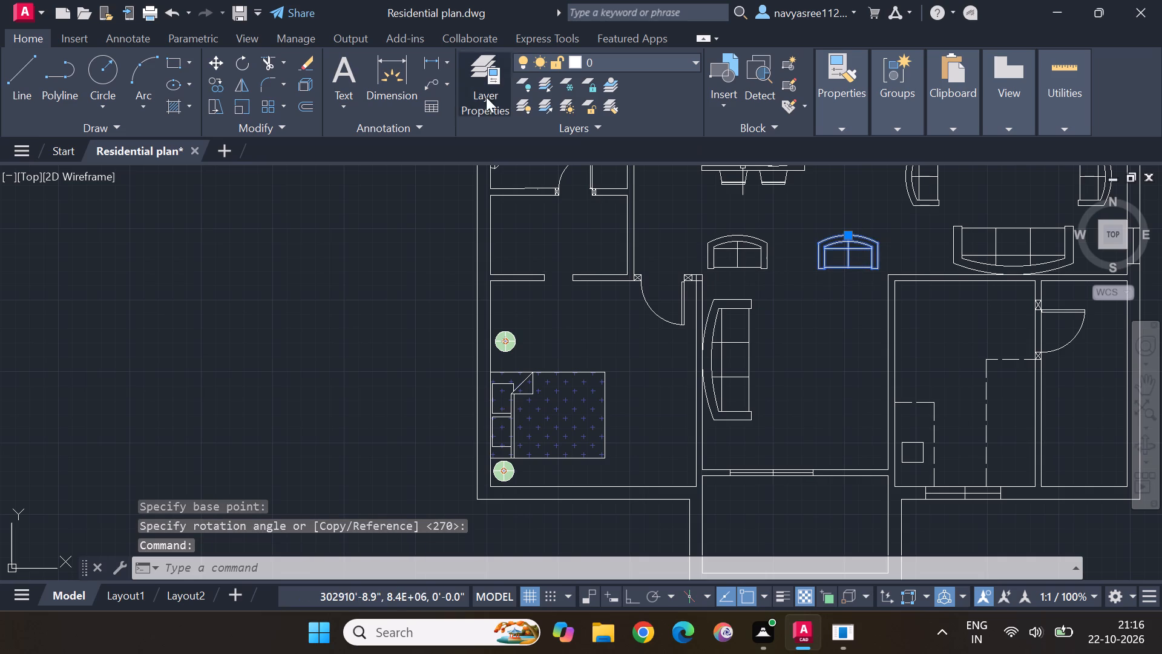
click(217, 62)
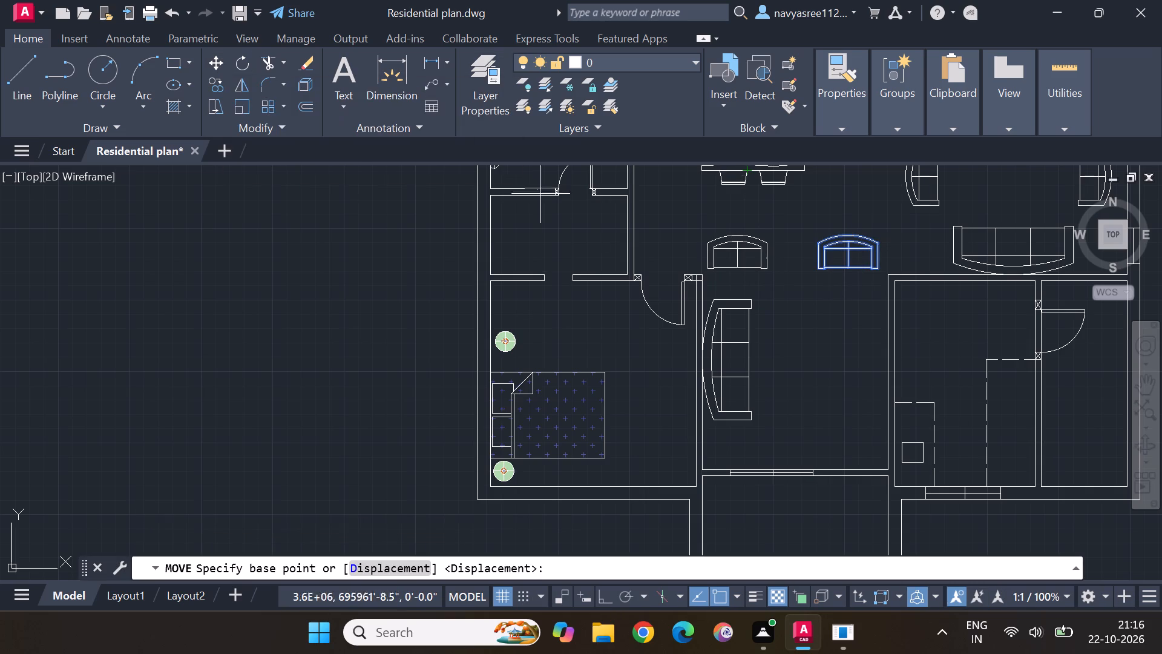
click(850, 258)
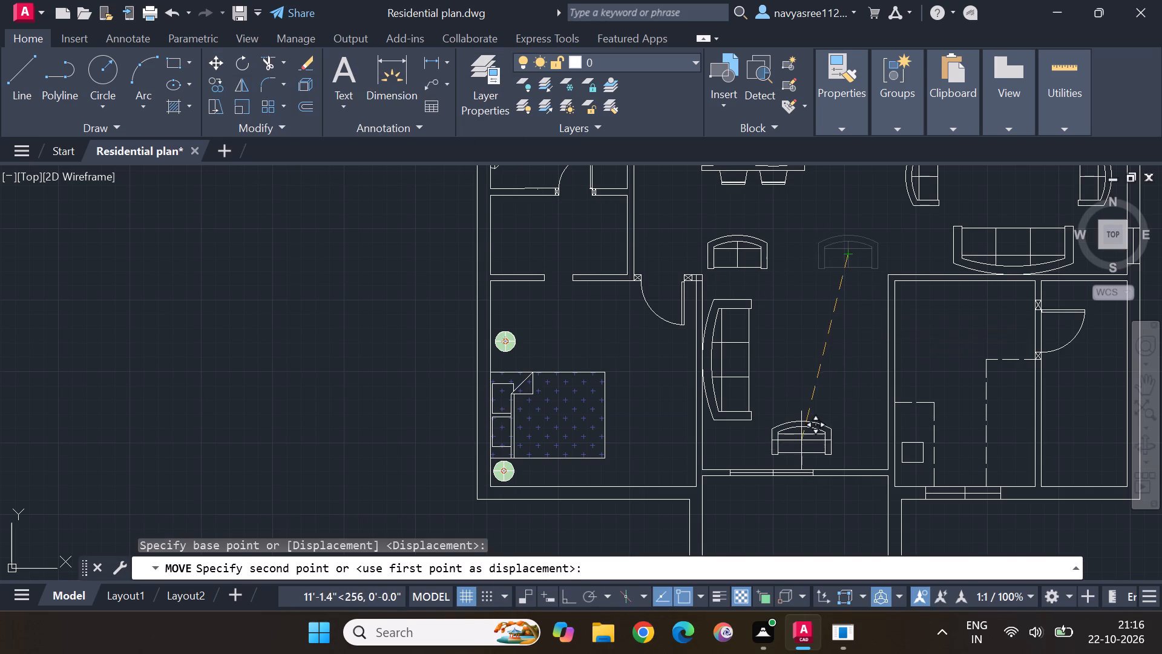
click(802, 440)
Move the remaining copied two-seat sofa to the middle room's north opening, roughly in line with the two-seat sofa by the window.
click(760, 246)
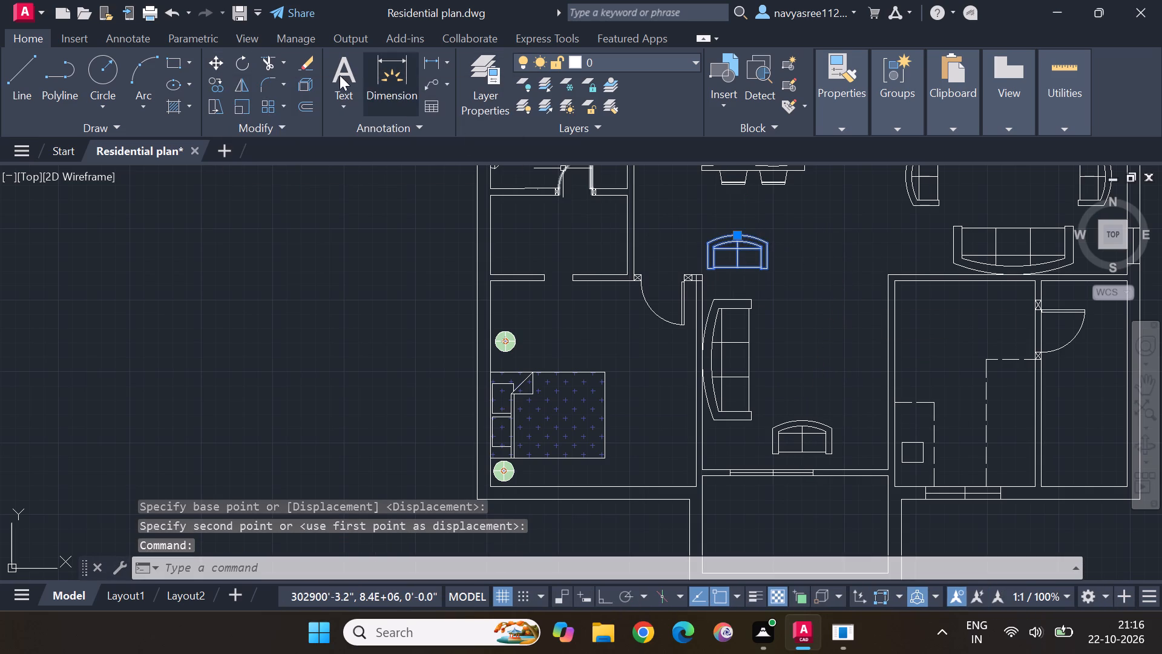
click(218, 64)
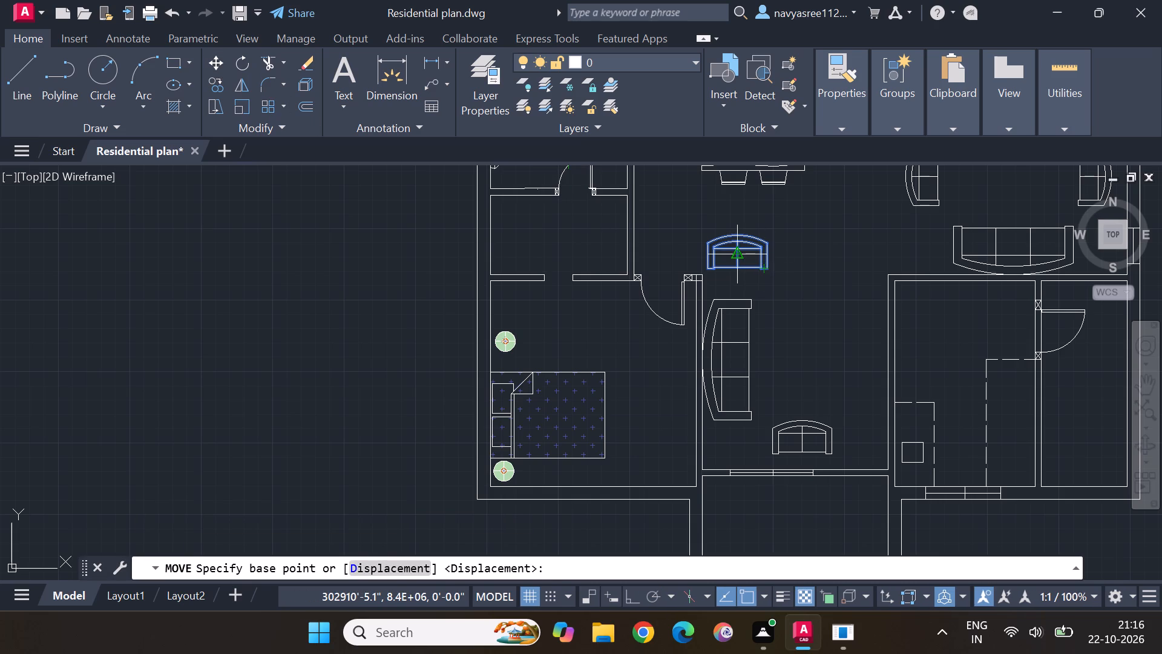
click(740, 251)
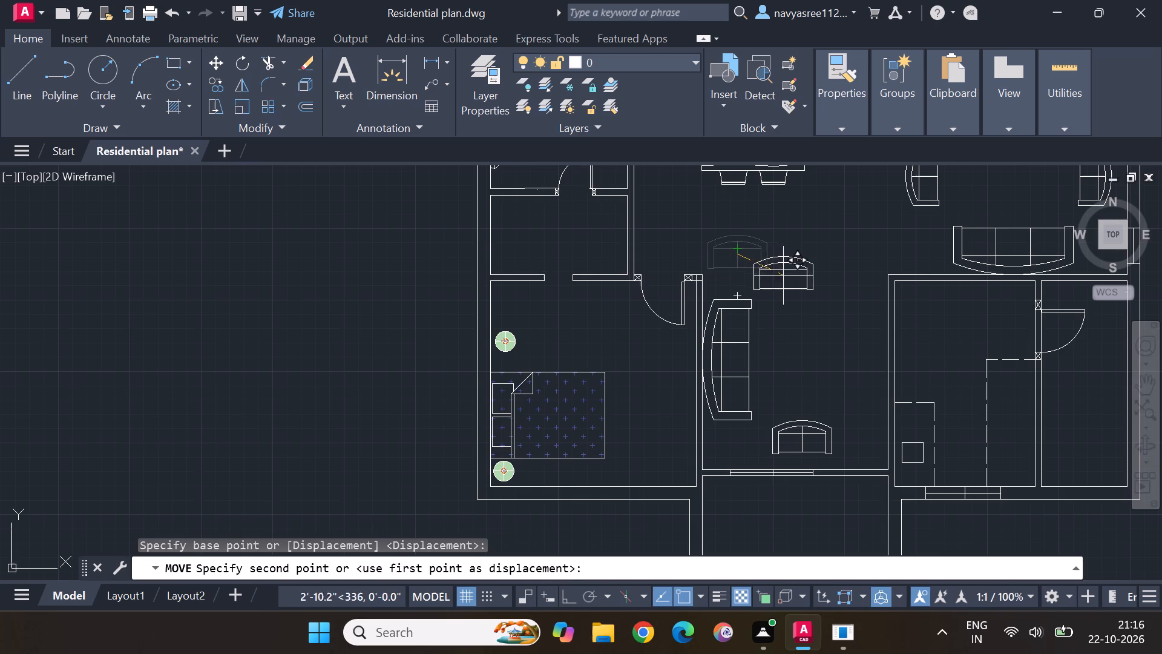
click(807, 284)
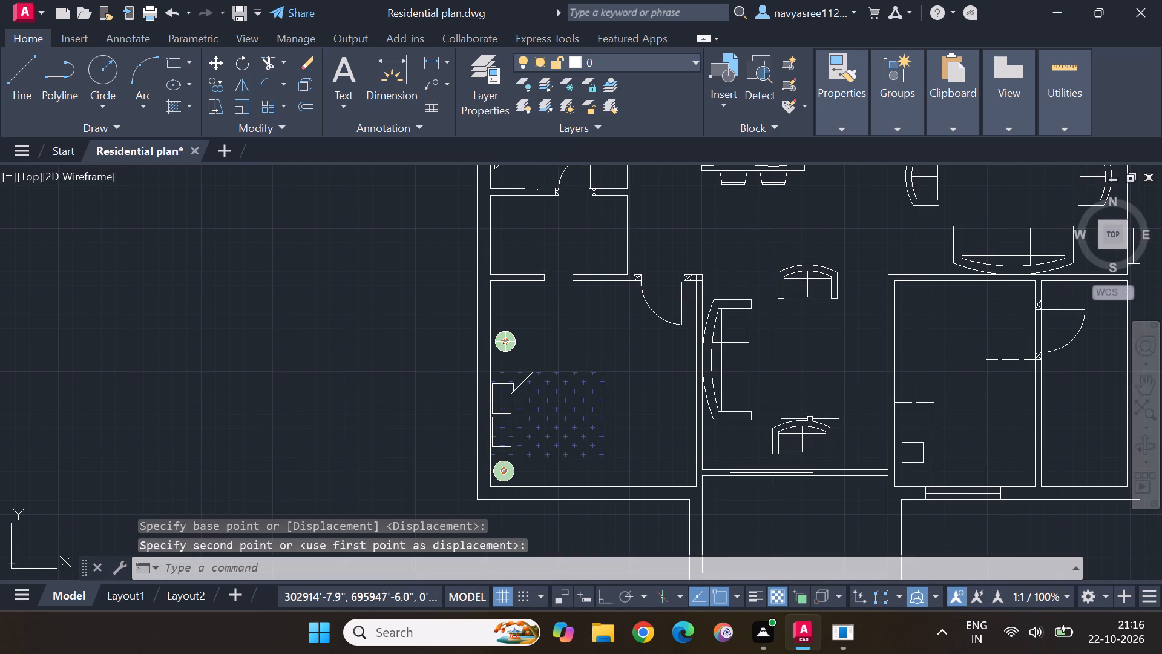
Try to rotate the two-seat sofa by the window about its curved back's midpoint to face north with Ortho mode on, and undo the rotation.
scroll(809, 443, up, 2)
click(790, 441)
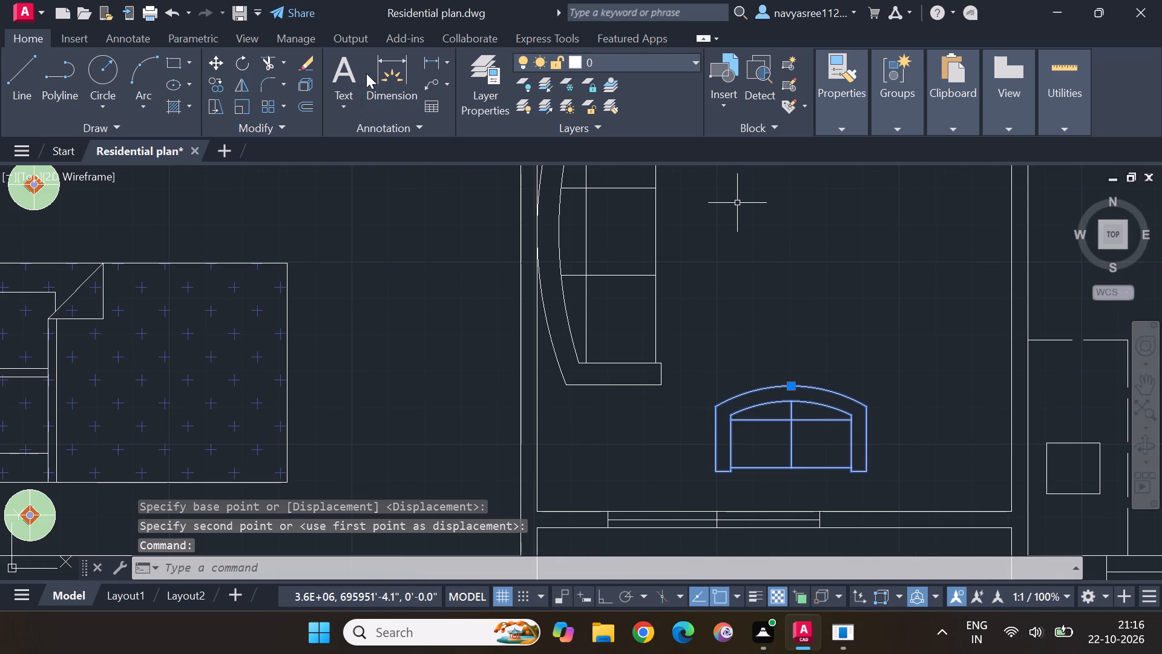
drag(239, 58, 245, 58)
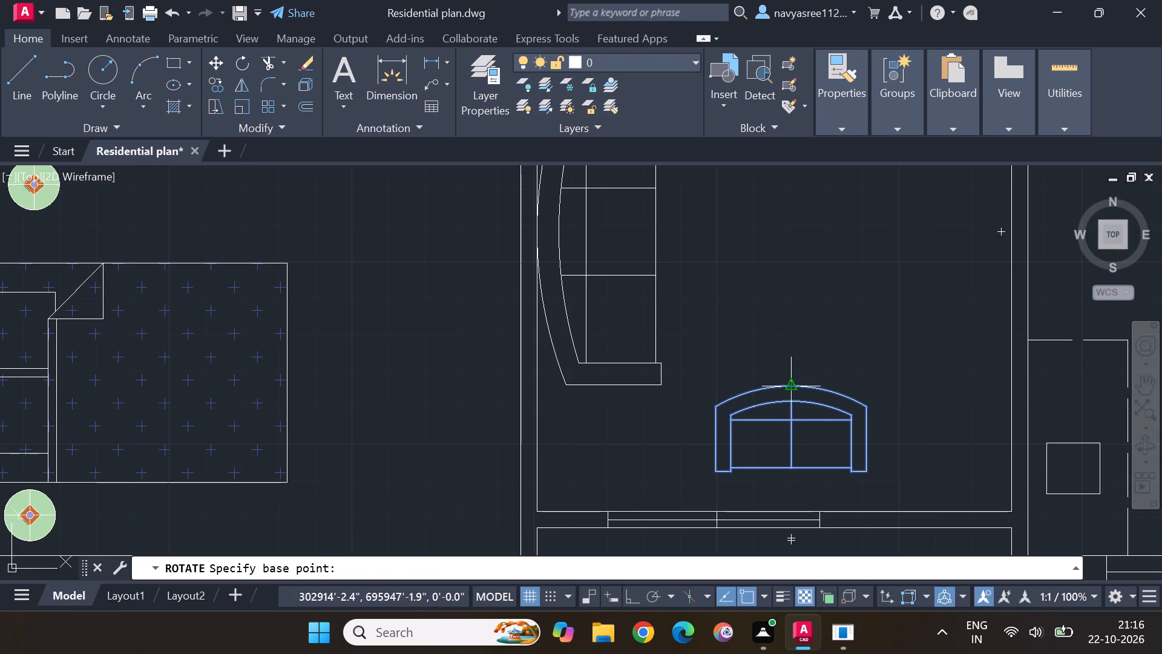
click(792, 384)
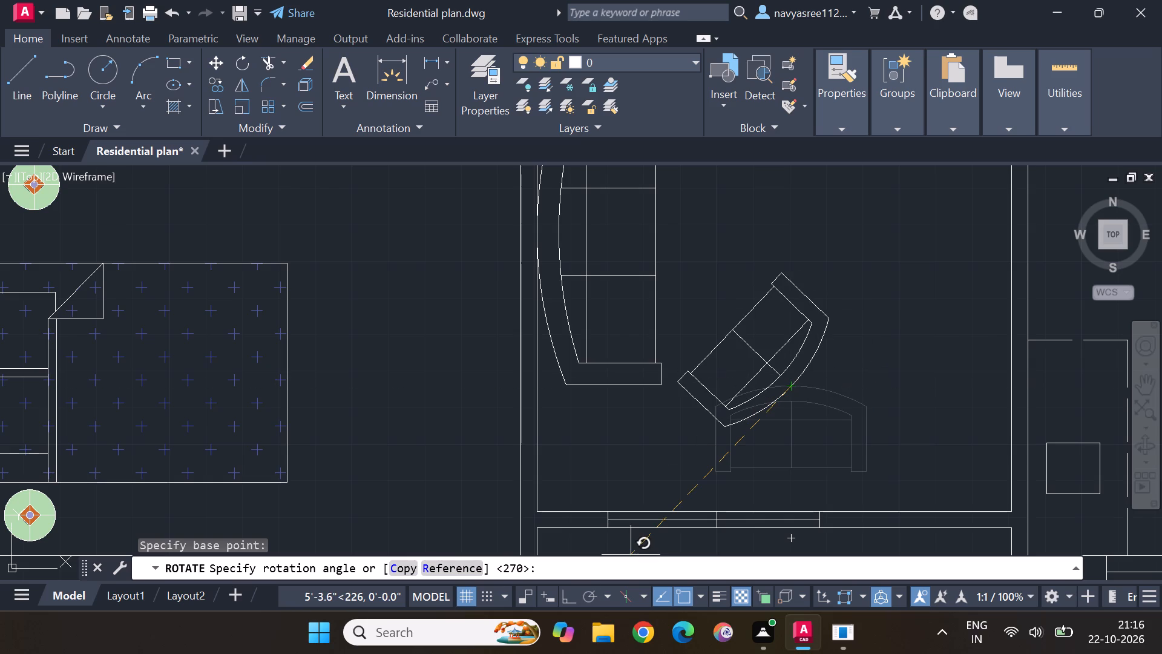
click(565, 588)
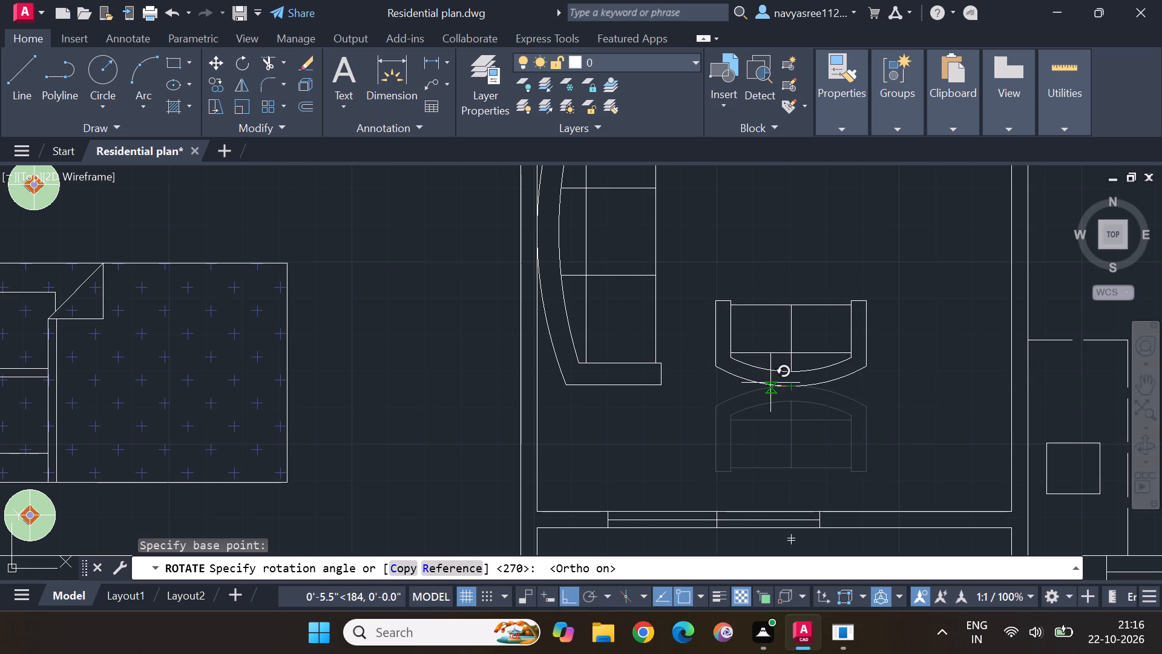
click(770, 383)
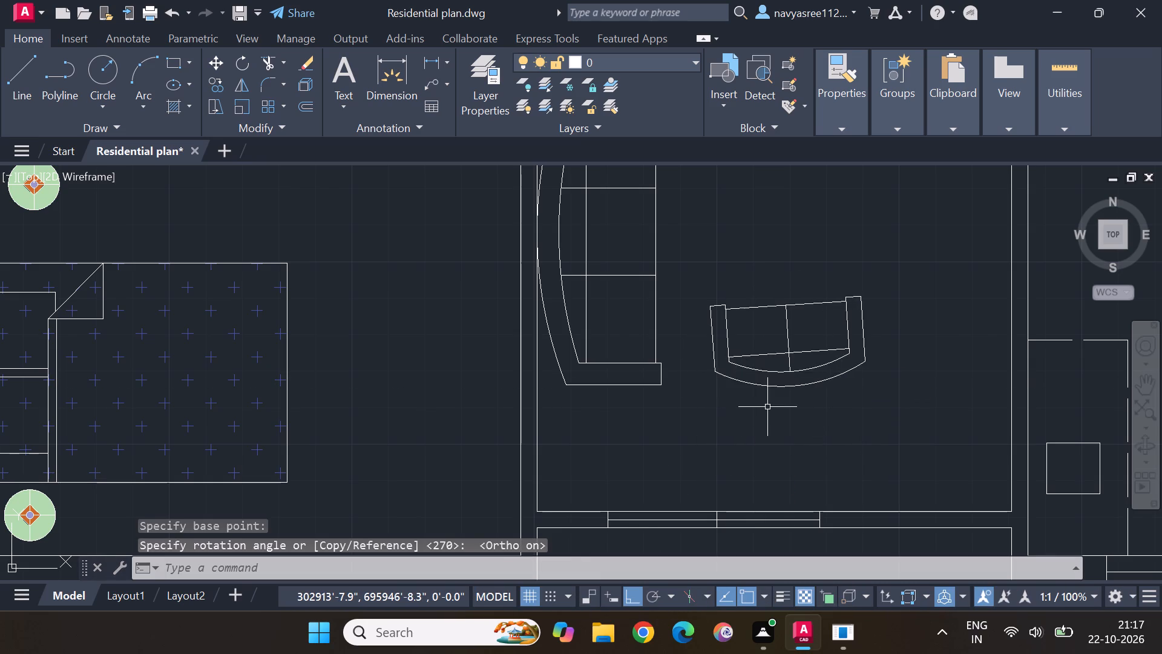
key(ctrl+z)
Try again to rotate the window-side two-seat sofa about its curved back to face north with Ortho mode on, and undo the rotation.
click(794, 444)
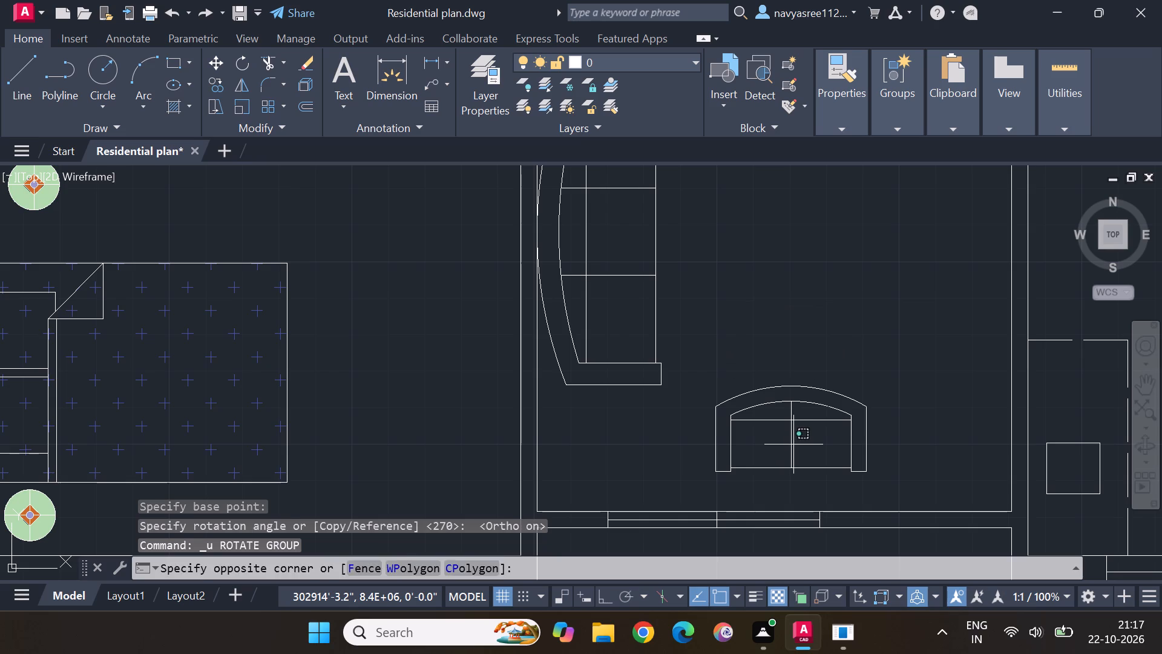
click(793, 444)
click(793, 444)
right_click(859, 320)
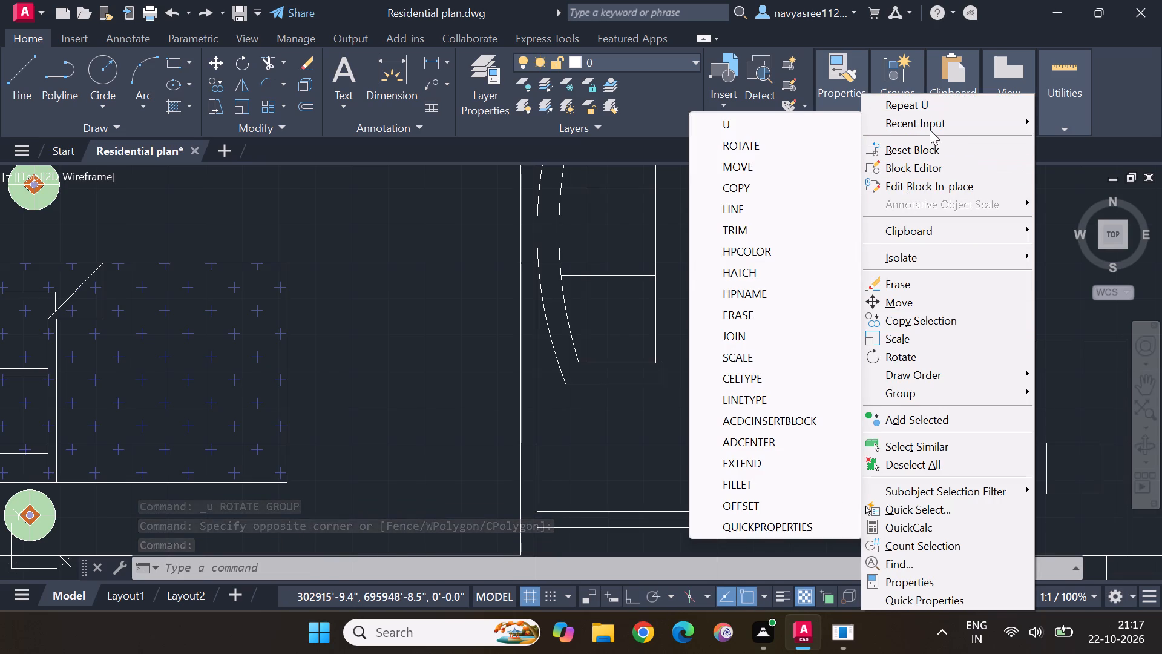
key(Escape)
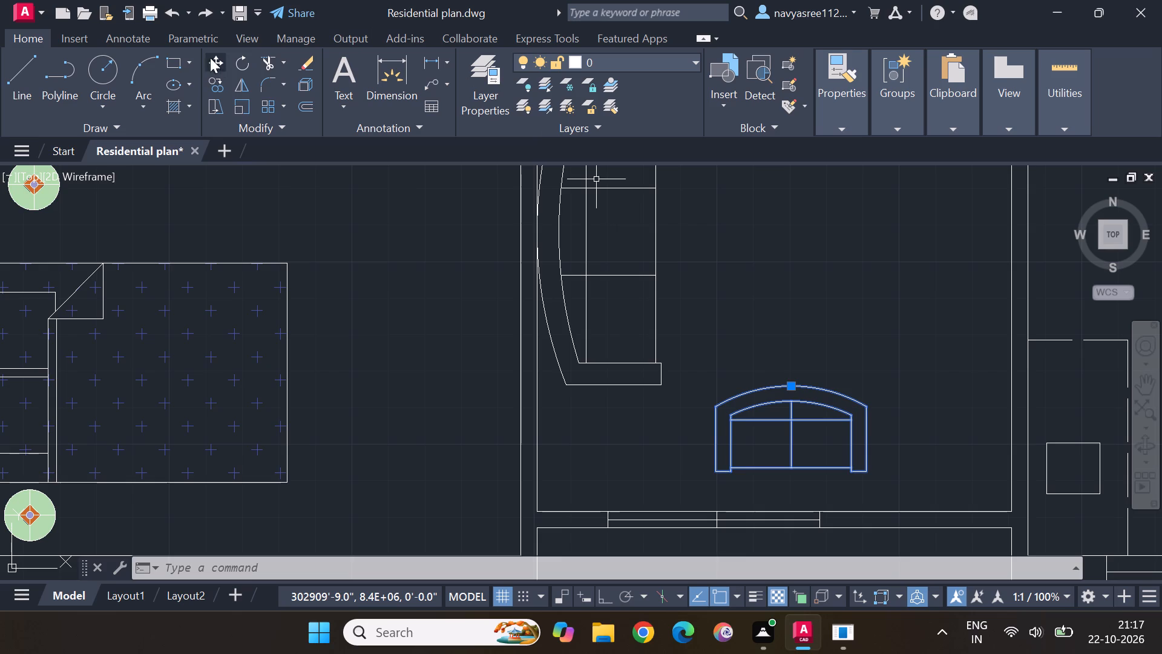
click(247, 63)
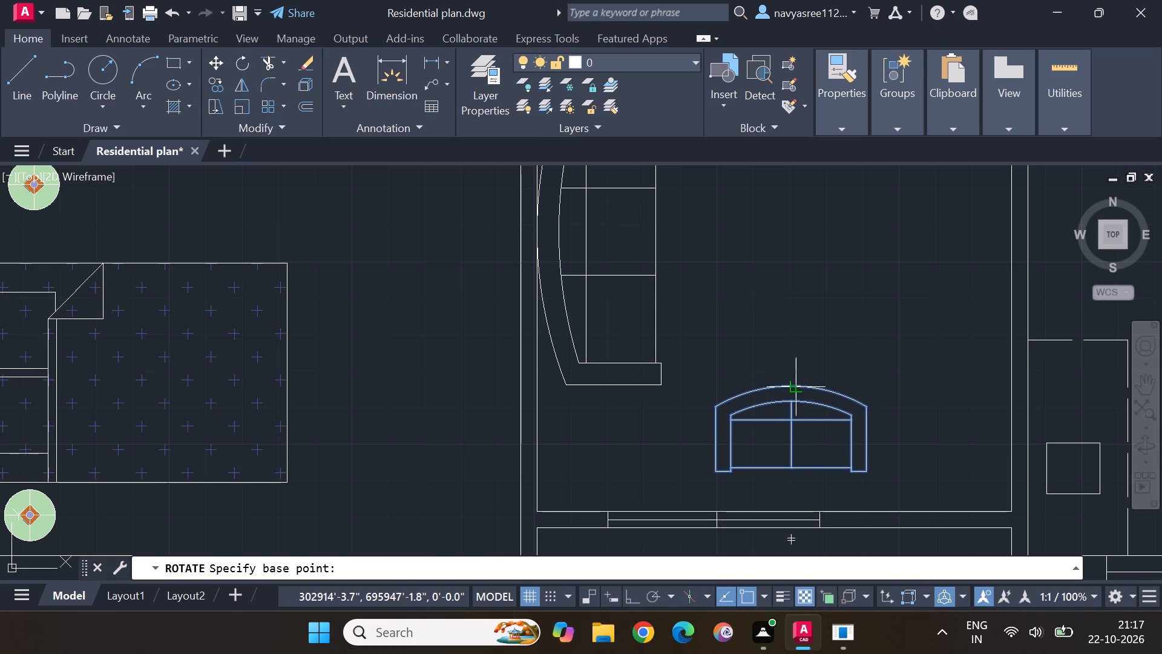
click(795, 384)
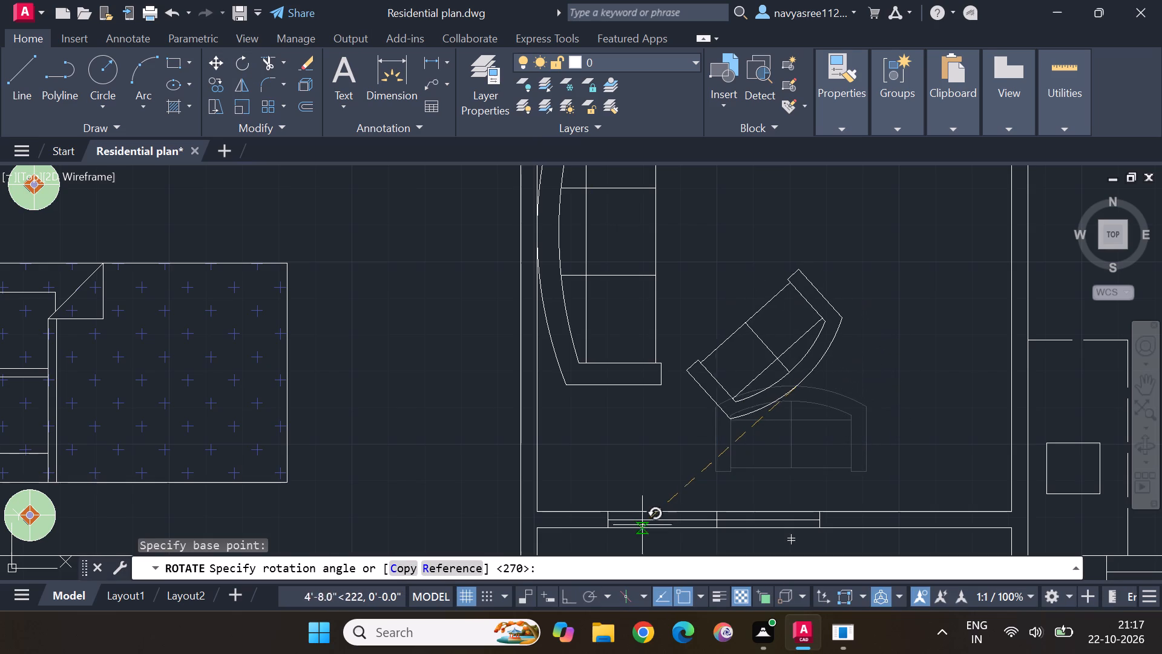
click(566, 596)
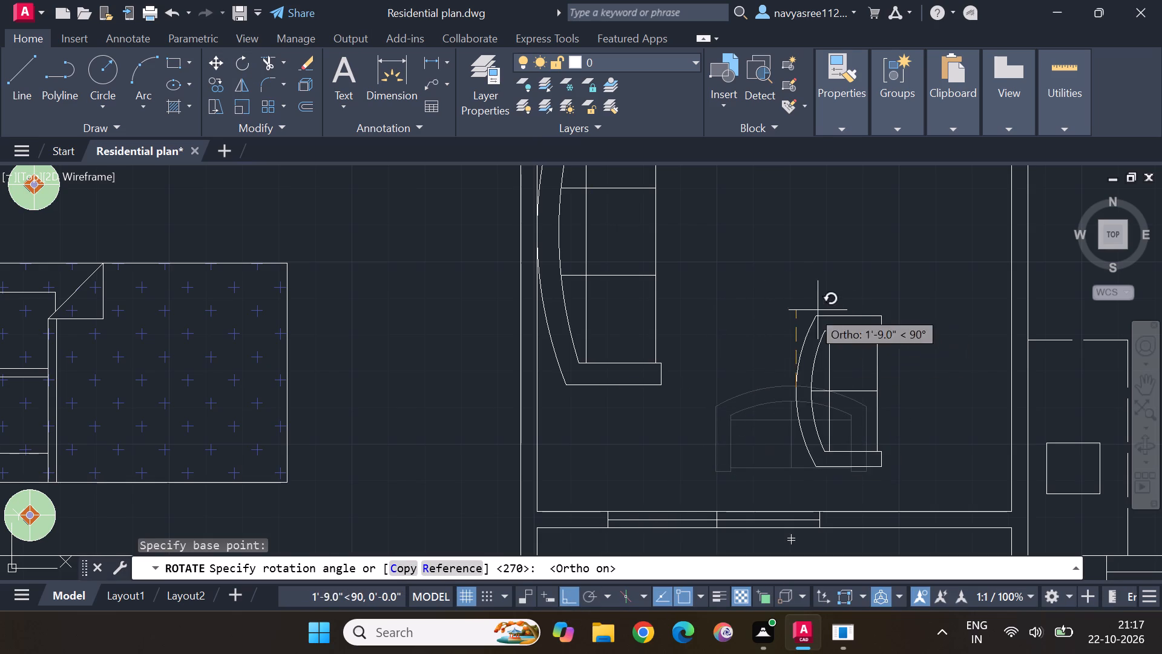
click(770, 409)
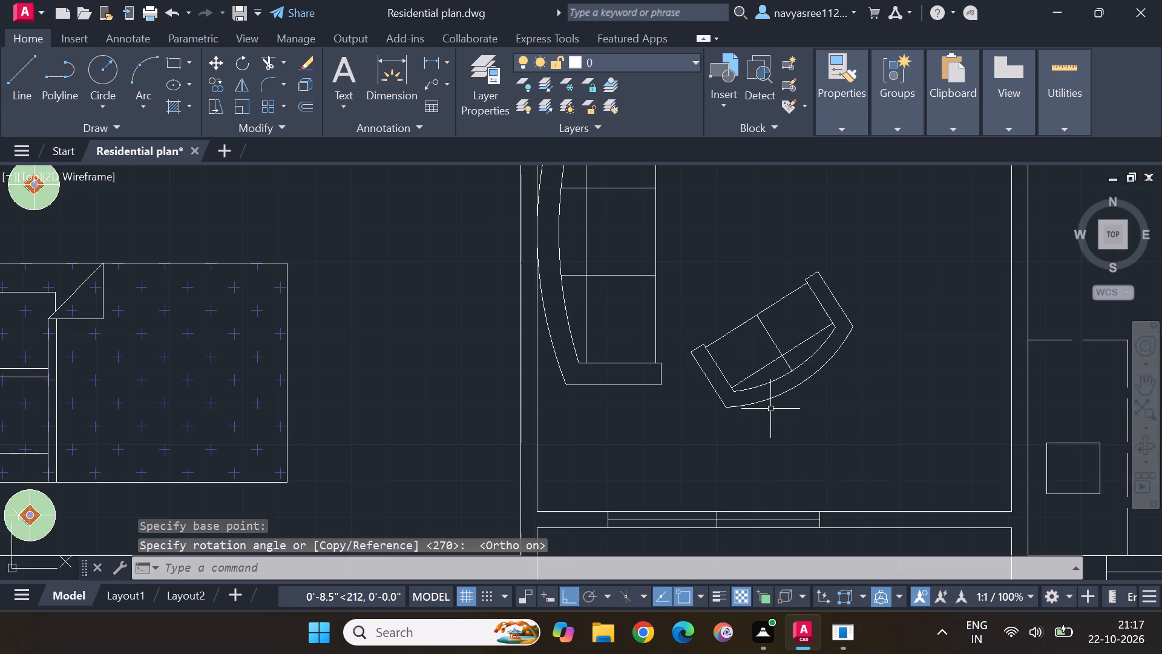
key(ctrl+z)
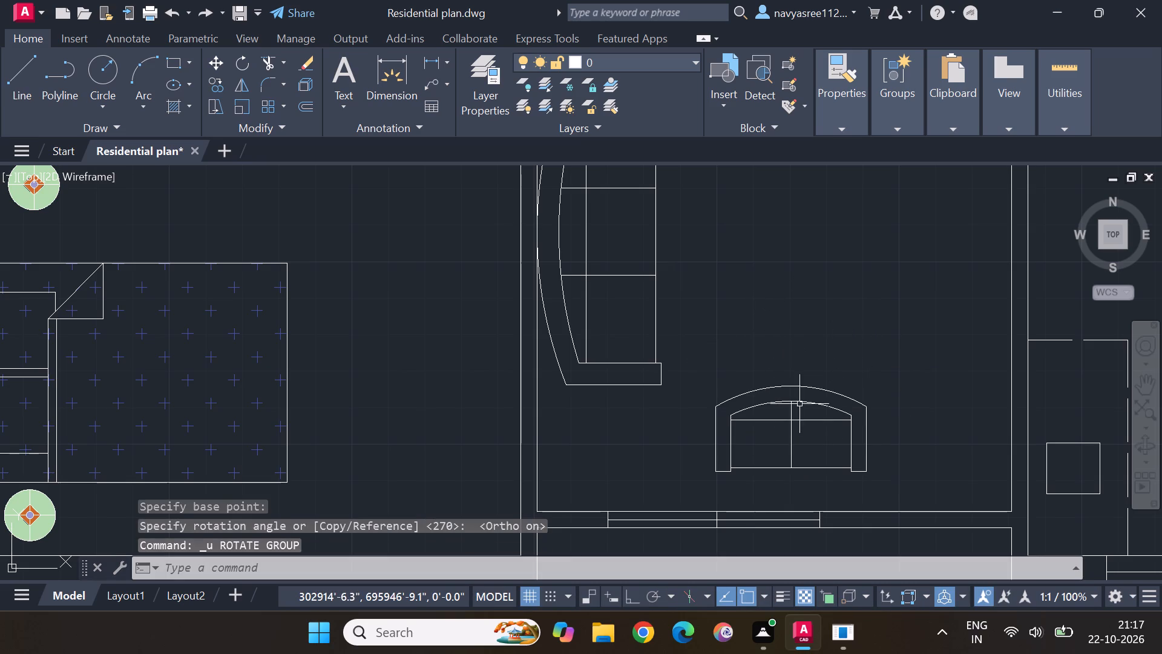
Rotate the two-seat sofa by the south window 180° about its curved back's midpoint with Ortho mode on, so it faces north.
click(795, 402)
click(247, 62)
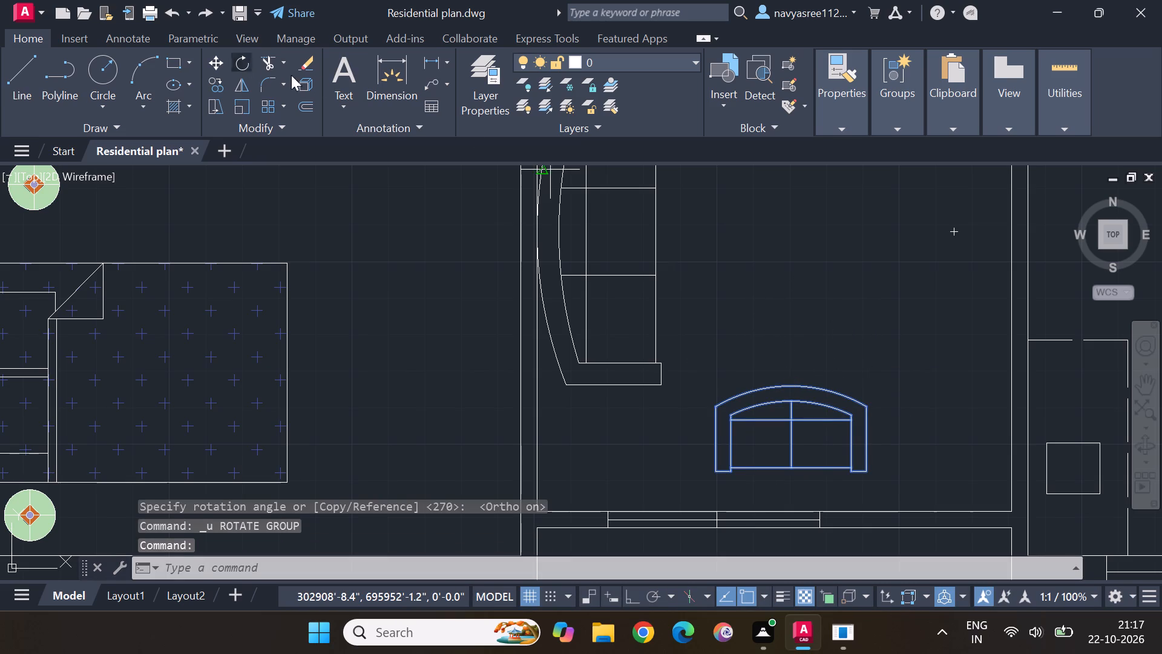
click(795, 381)
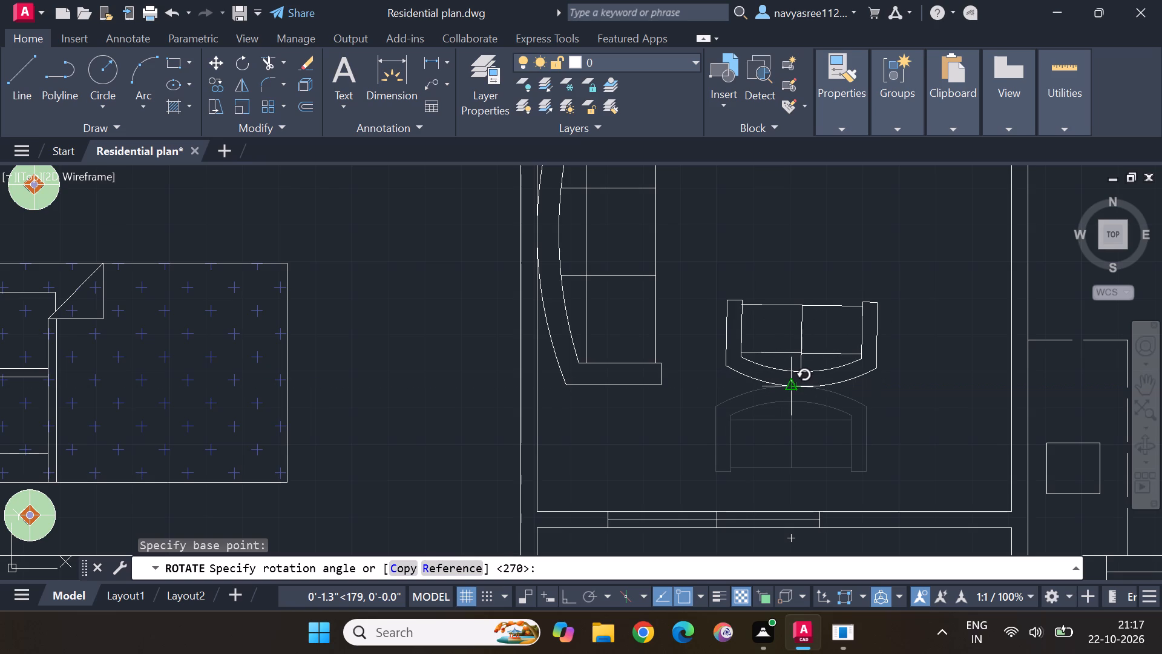
click(574, 599)
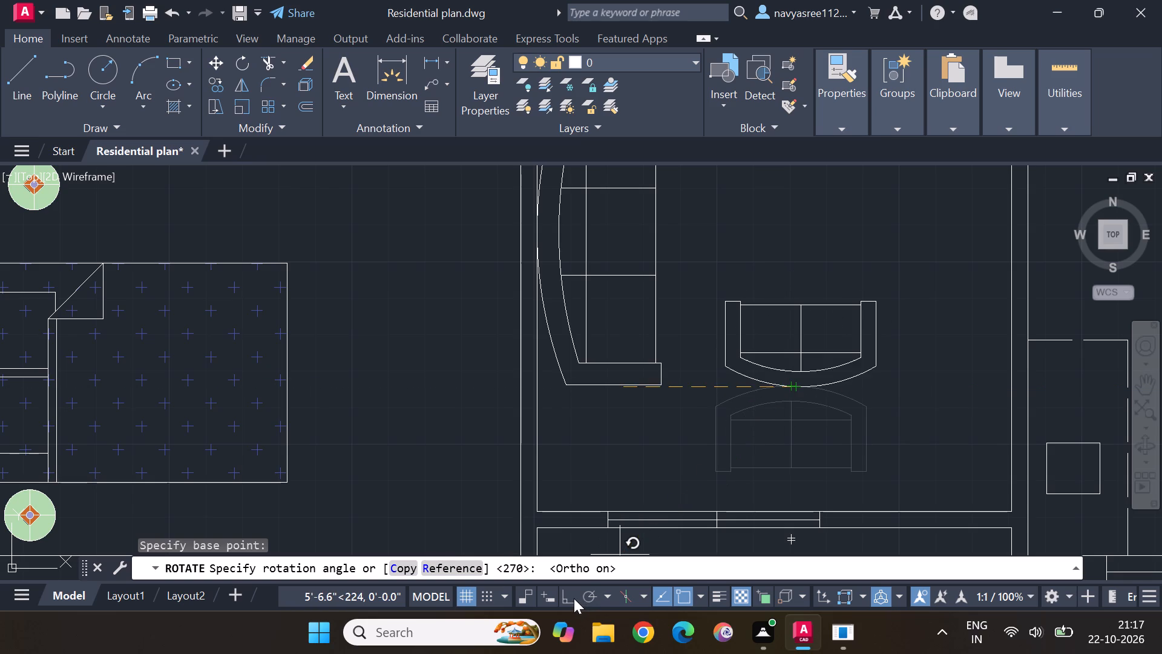
click(741, 365)
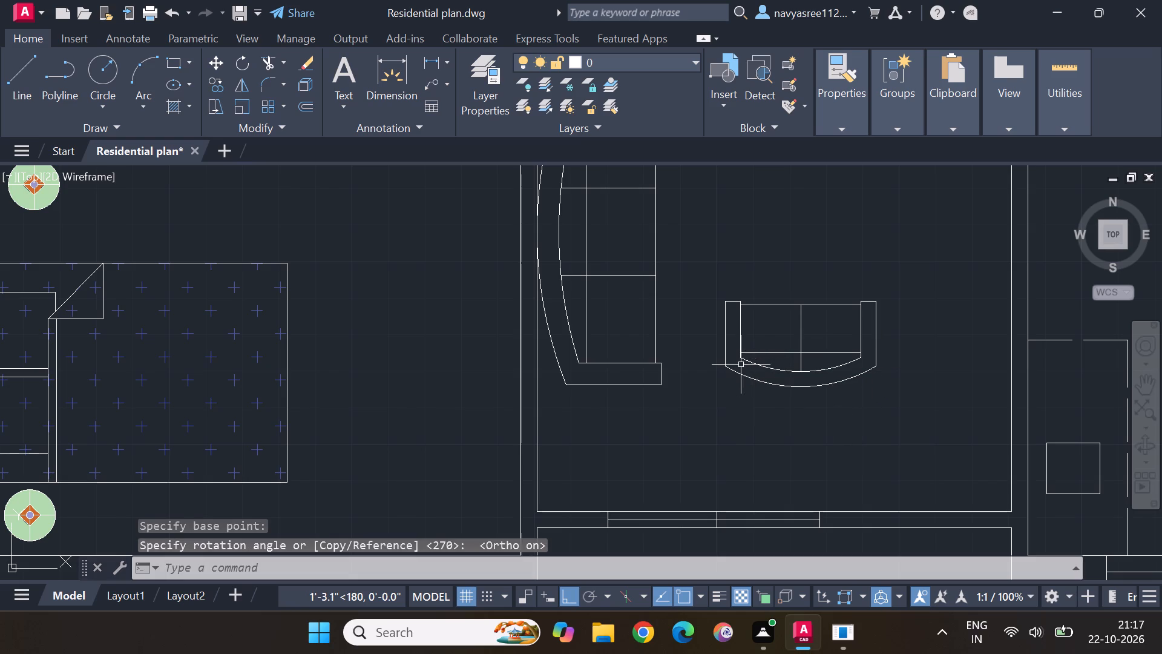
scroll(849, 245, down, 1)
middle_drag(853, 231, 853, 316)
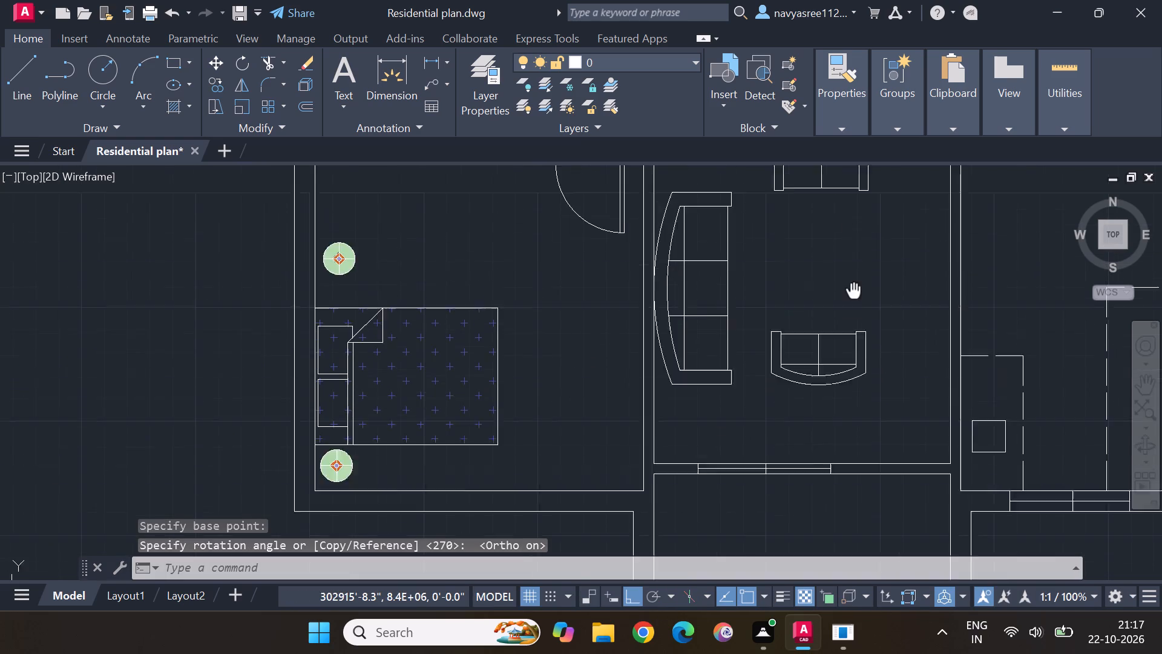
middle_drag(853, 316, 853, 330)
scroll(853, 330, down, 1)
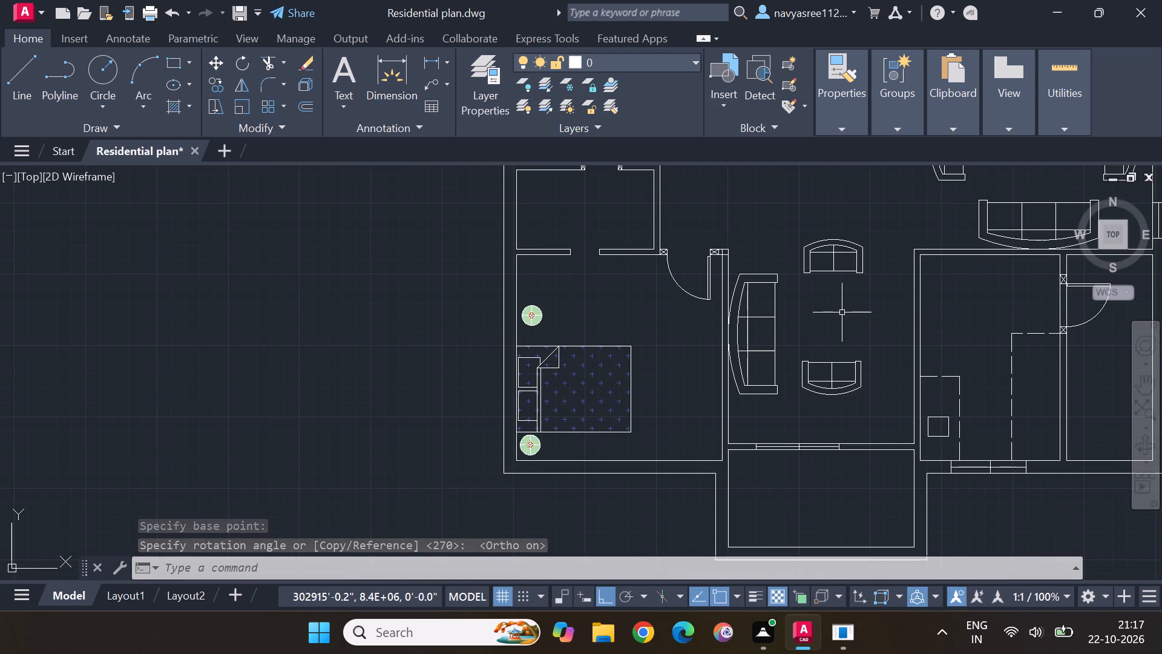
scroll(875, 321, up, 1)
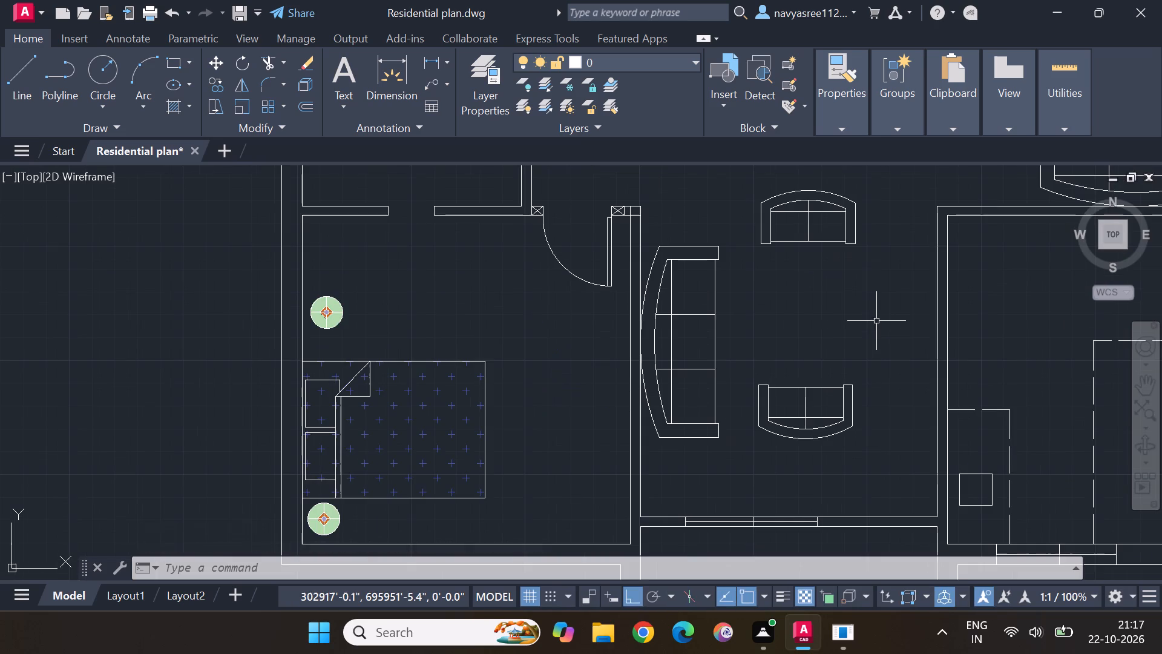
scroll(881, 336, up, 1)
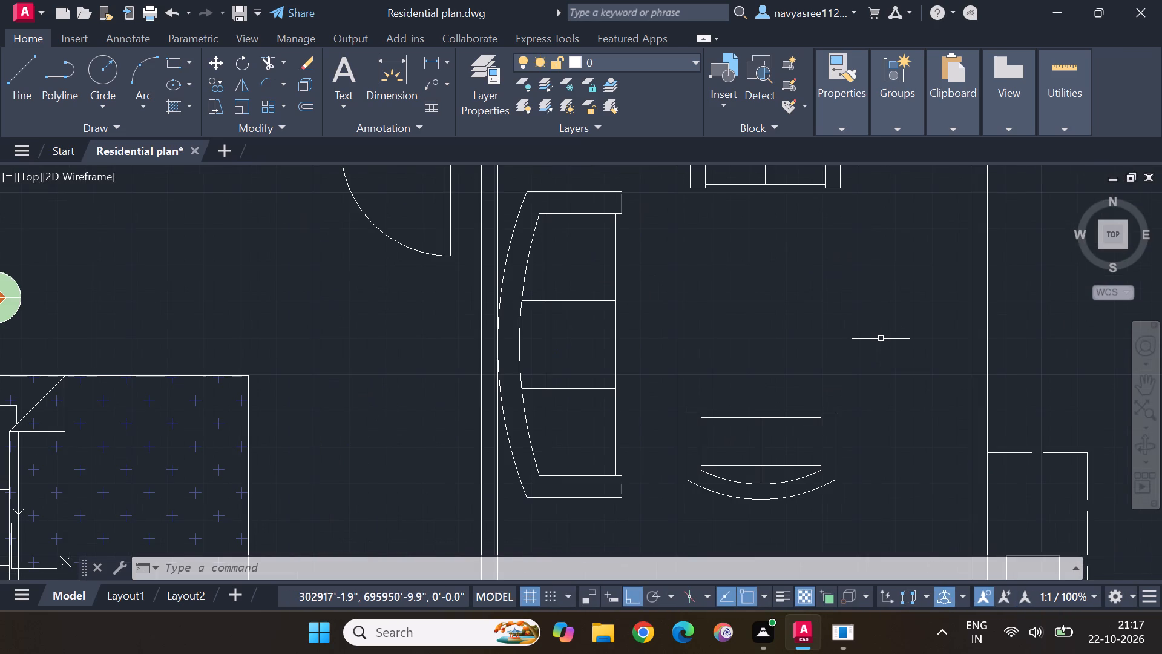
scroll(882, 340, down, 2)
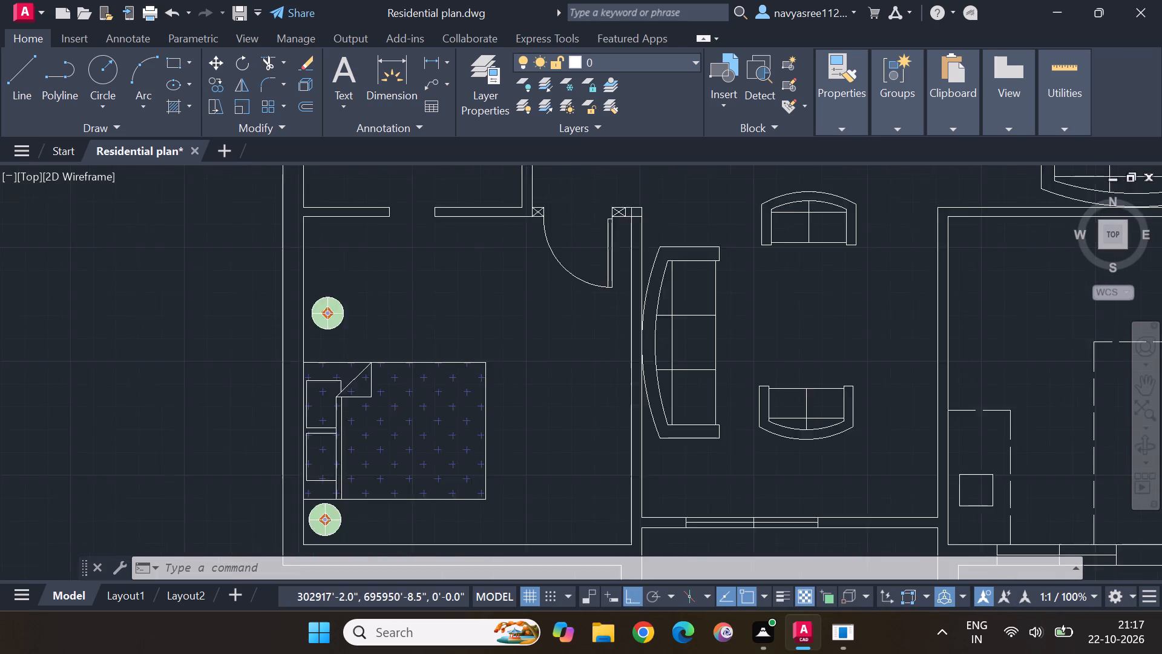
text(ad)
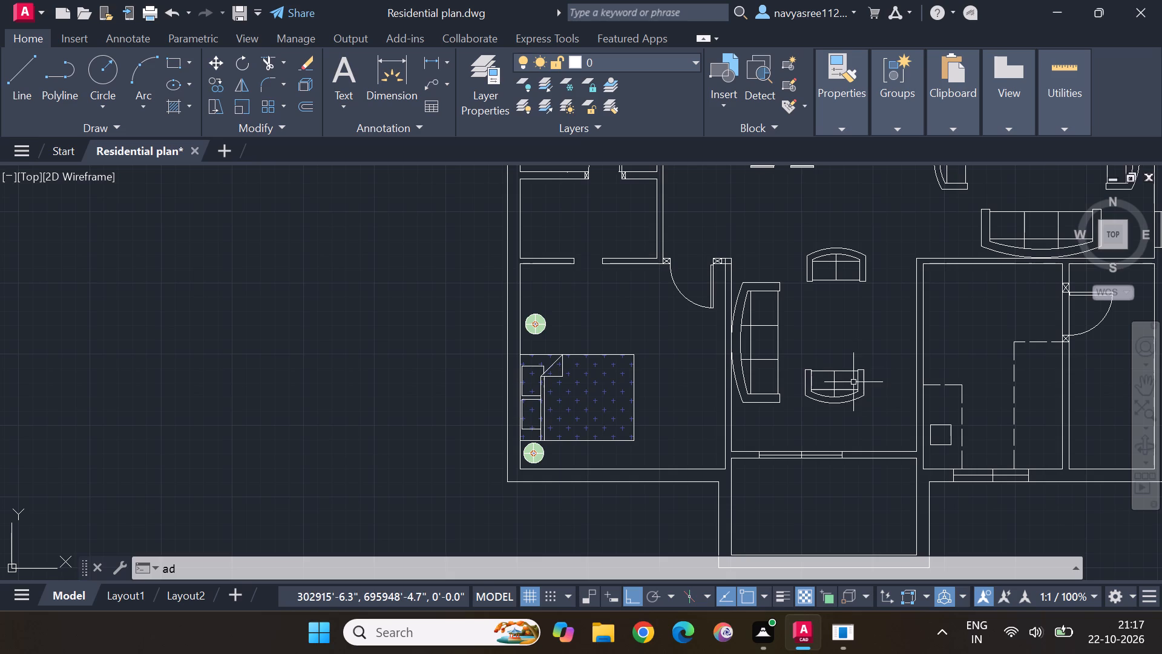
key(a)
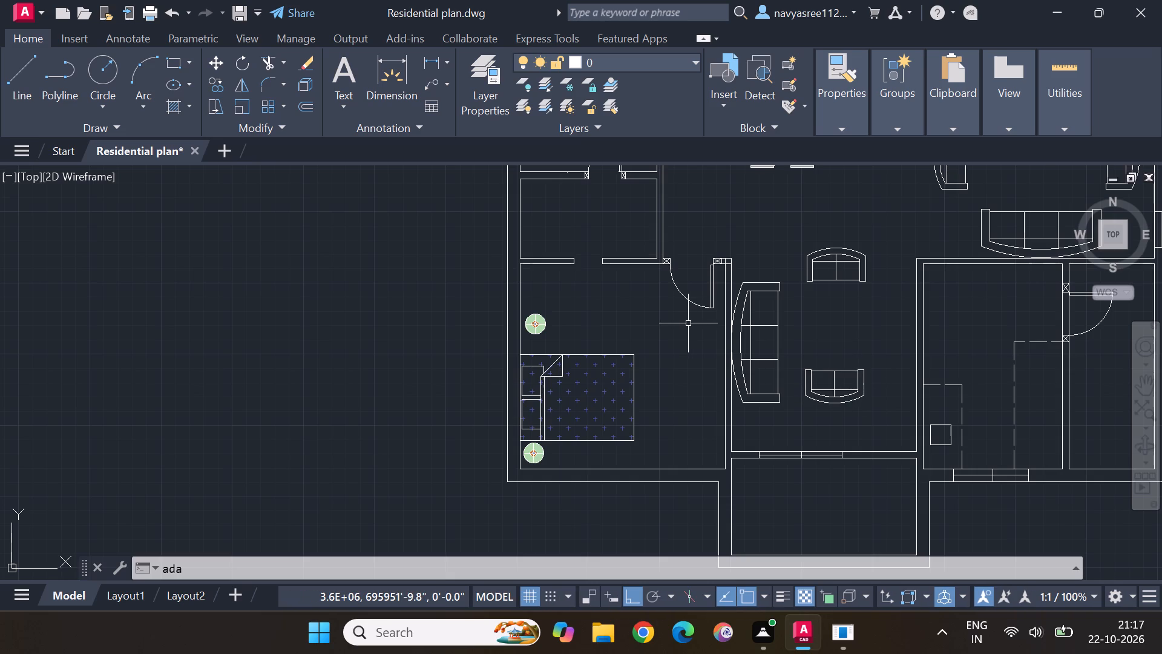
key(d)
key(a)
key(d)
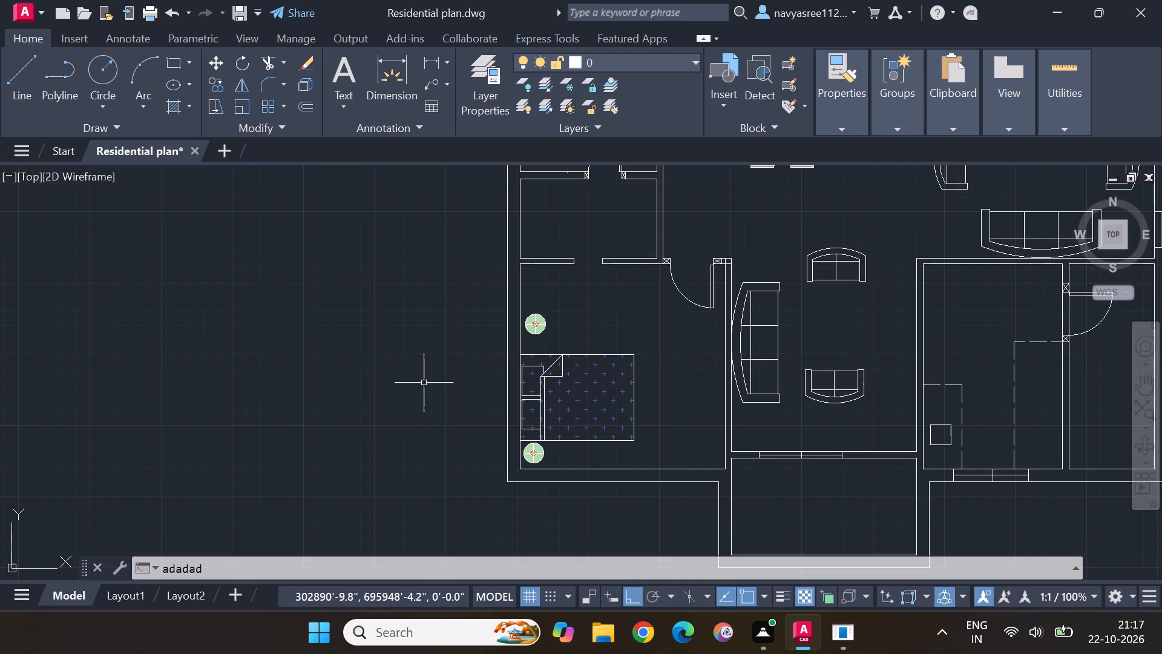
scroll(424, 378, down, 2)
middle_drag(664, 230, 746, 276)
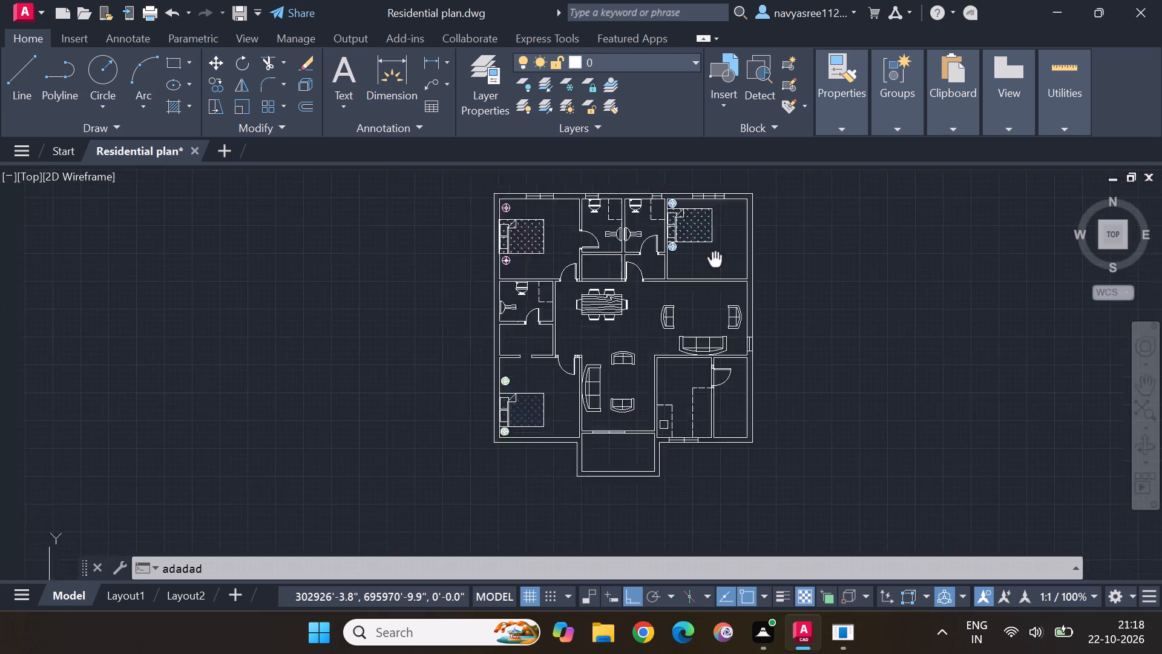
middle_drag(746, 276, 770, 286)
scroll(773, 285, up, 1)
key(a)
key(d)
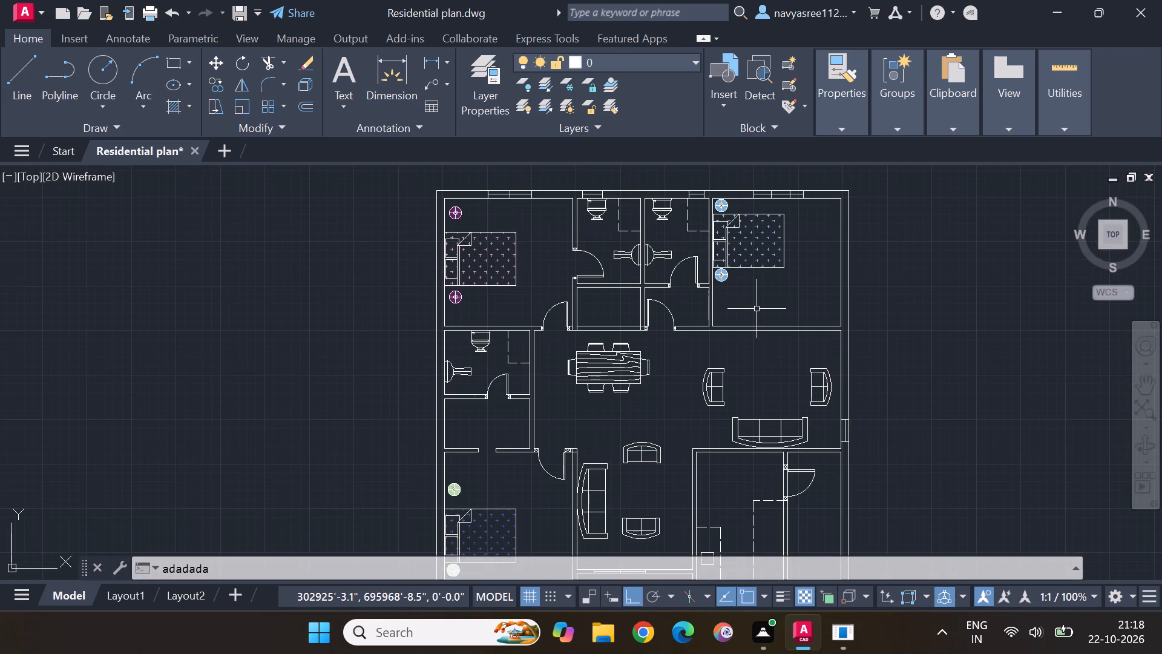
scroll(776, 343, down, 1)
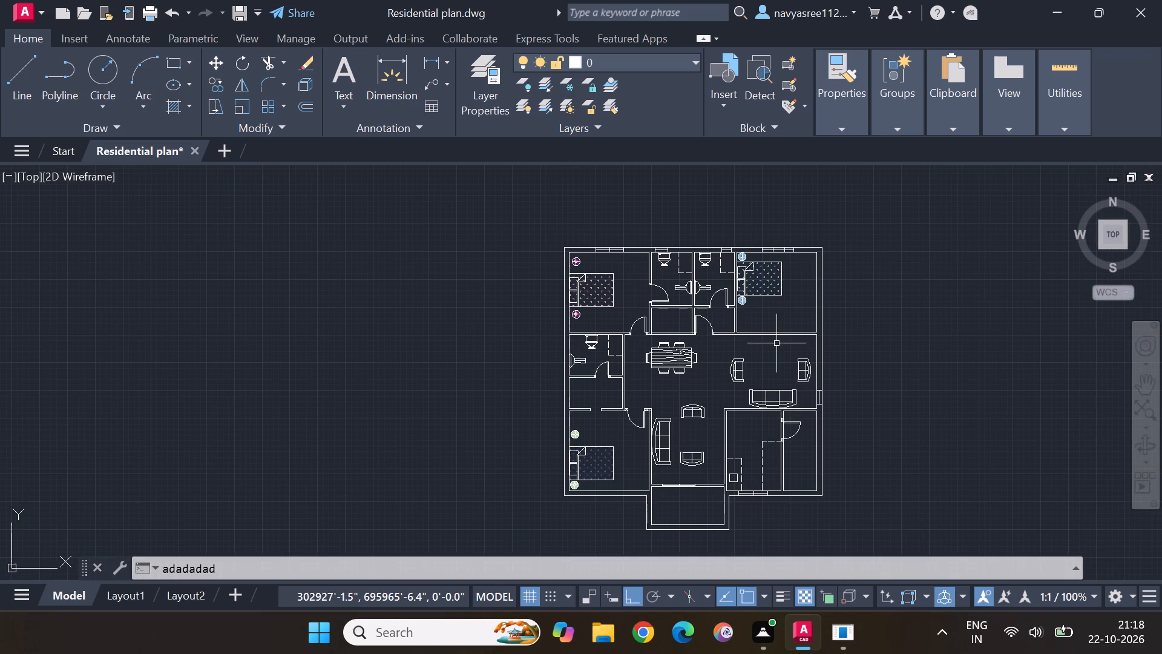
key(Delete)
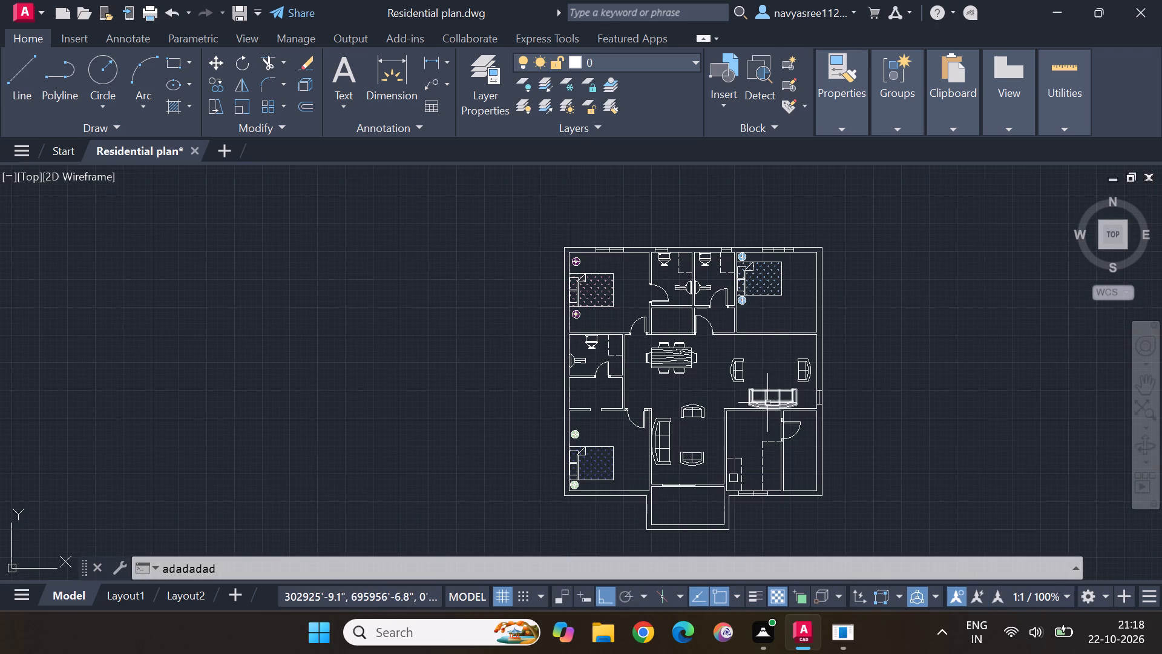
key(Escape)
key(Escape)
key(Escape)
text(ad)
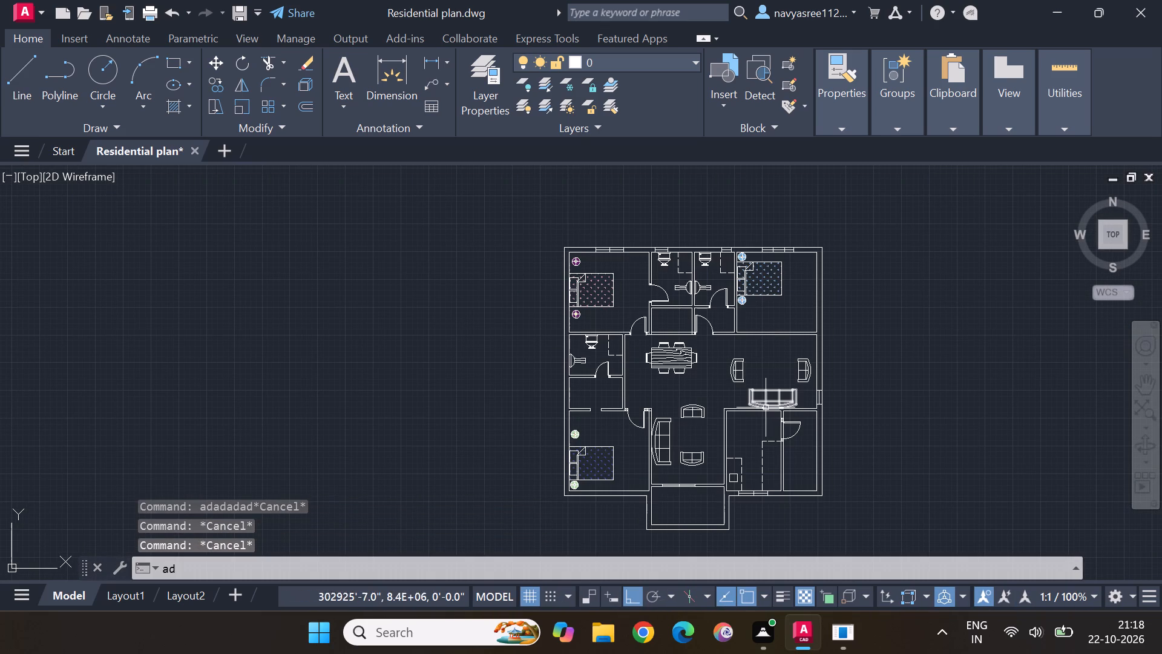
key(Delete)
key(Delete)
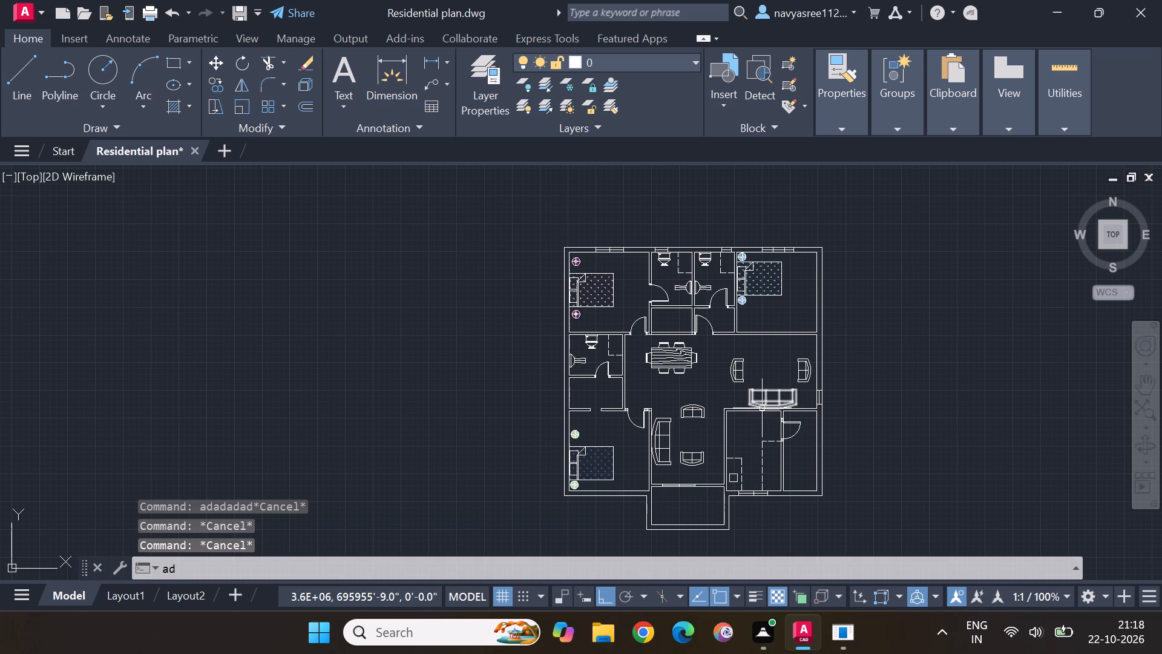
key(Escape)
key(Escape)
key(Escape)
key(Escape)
Open DesignCenter with the ADCENTER command.
text(ad)
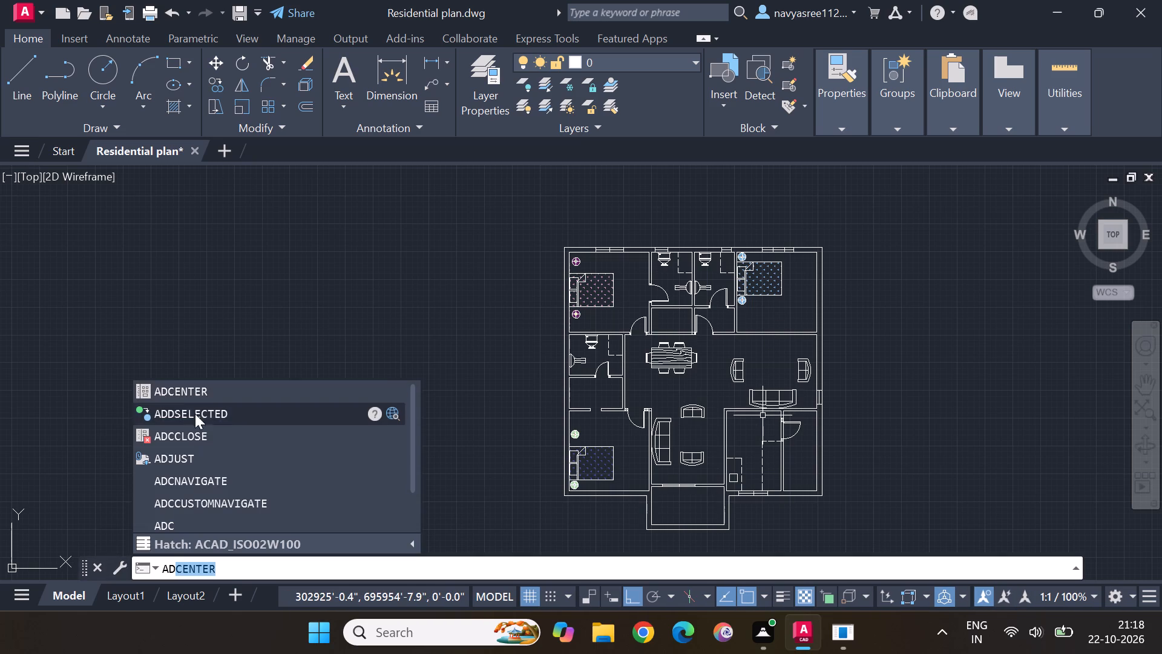
click(185, 394)
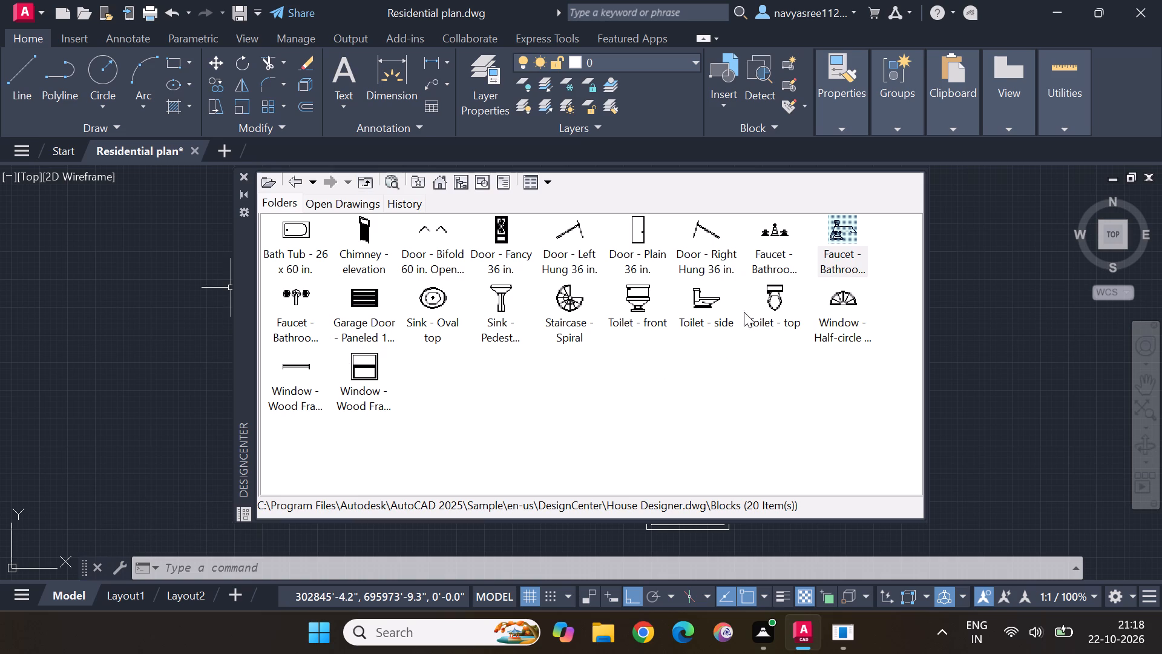
Browse the en-us DesignCenter samples and look in the Blocks of the AutoCAD Textstyles and Linetypes drawing.
click(442, 182)
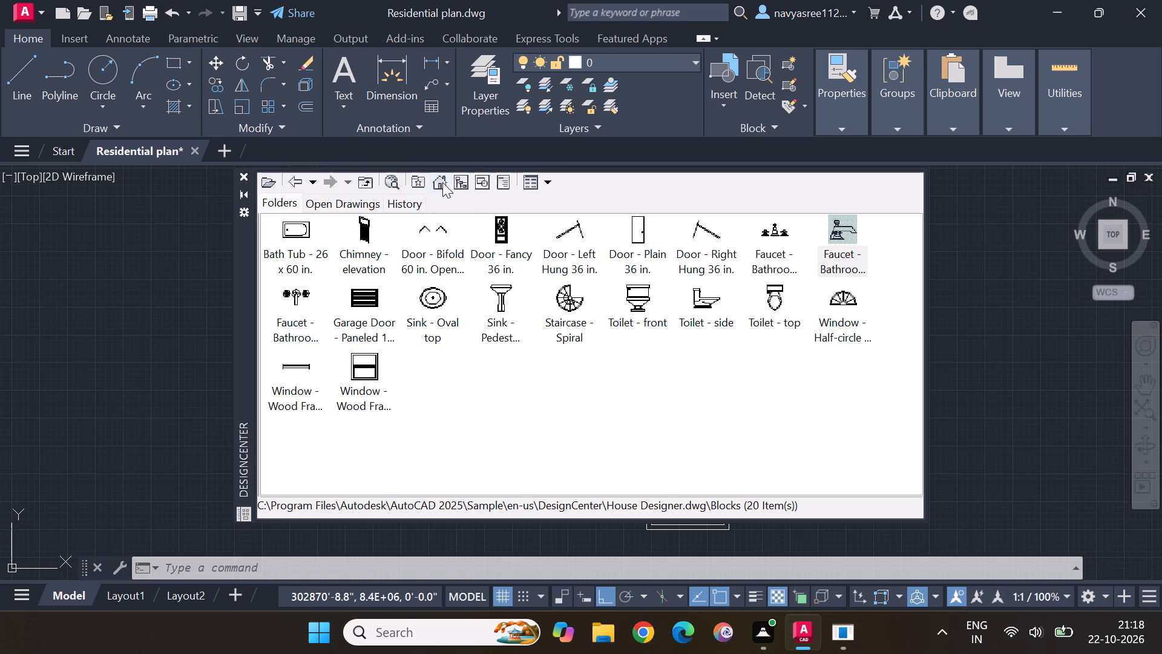
double_click(436, 235)
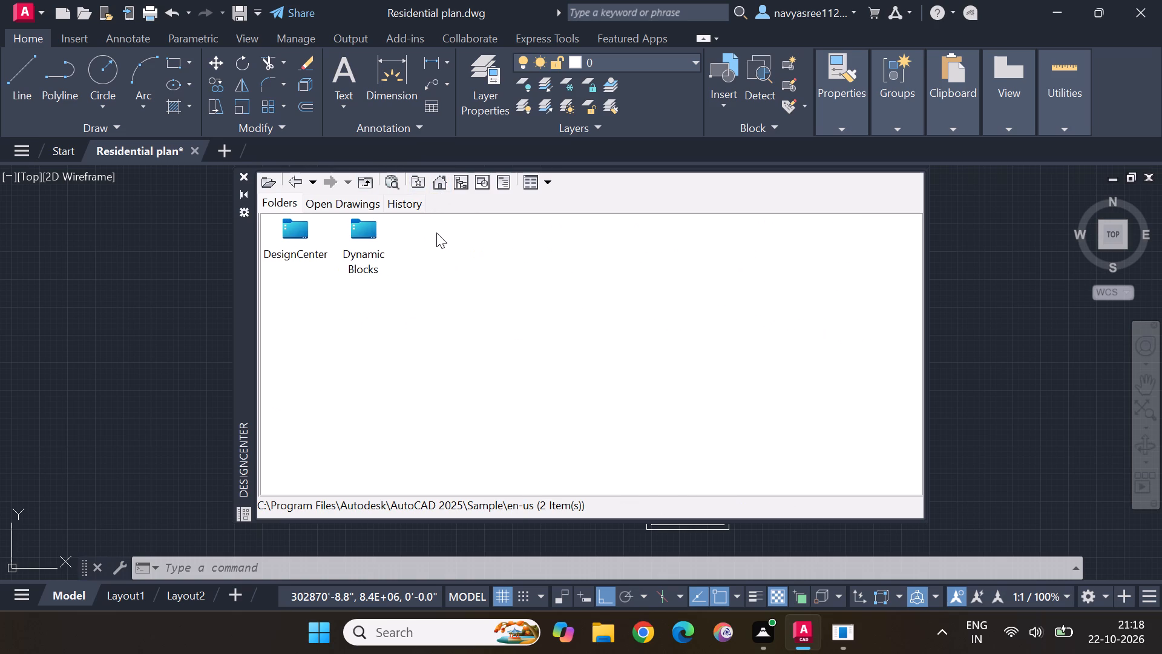
double_click(291, 235)
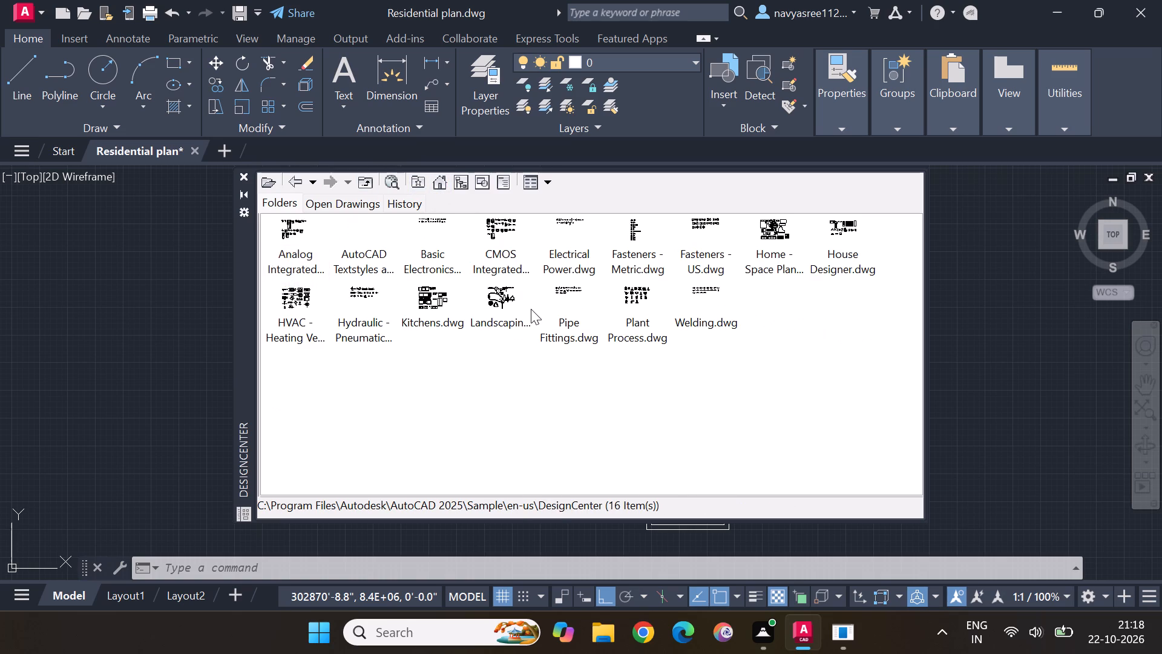
double_click(352, 250)
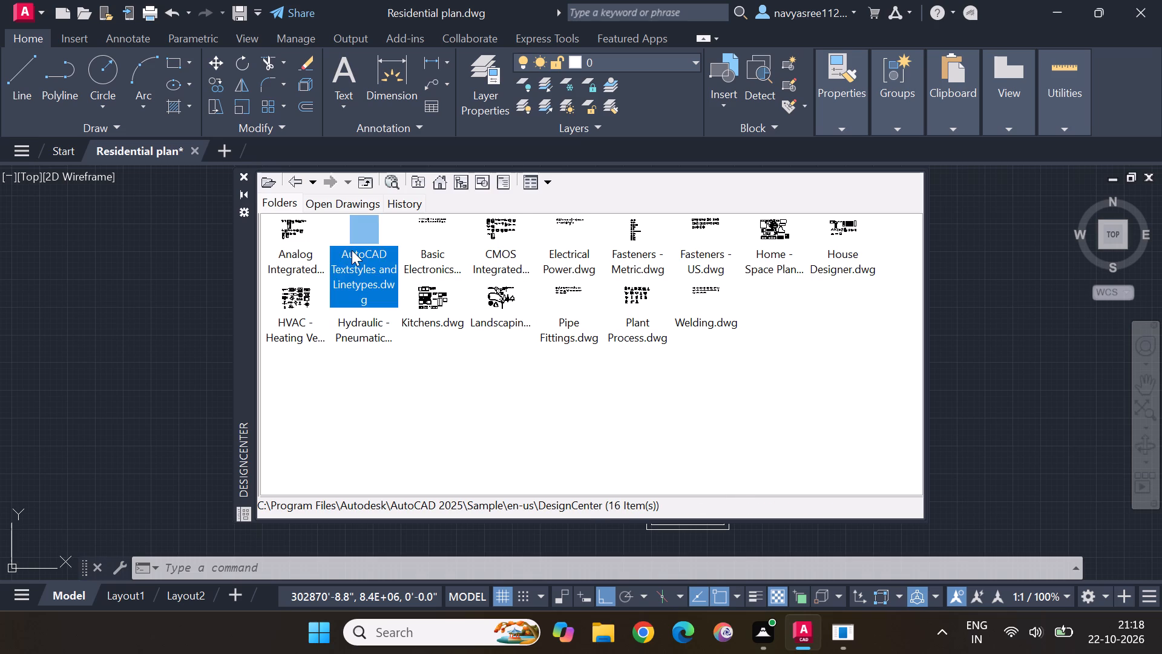
double_click(282, 236)
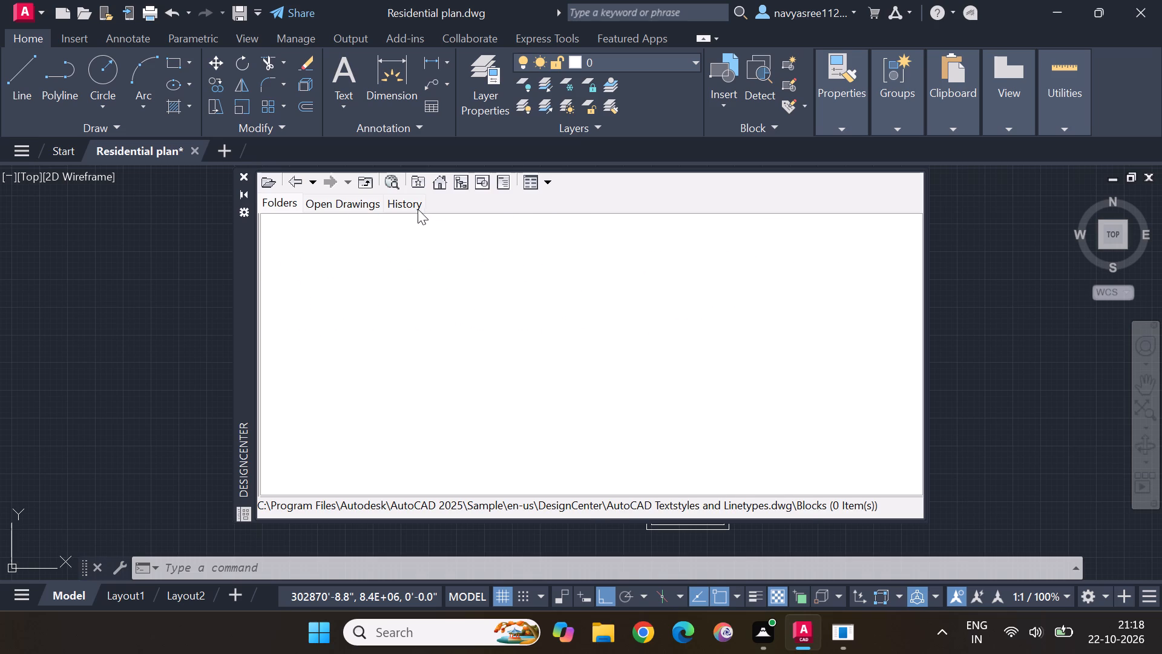
Look through the Blocks of House Designer.dwg in the en-us DesignCenter samples.
click(437, 183)
double_click(428, 230)
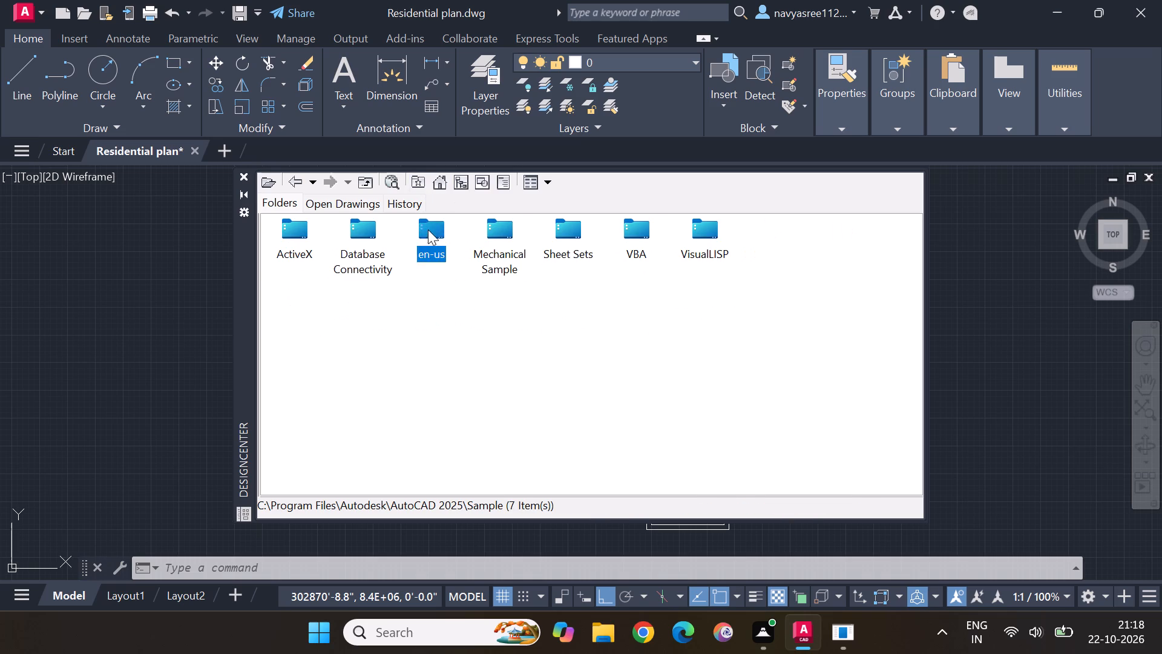
double_click(303, 233)
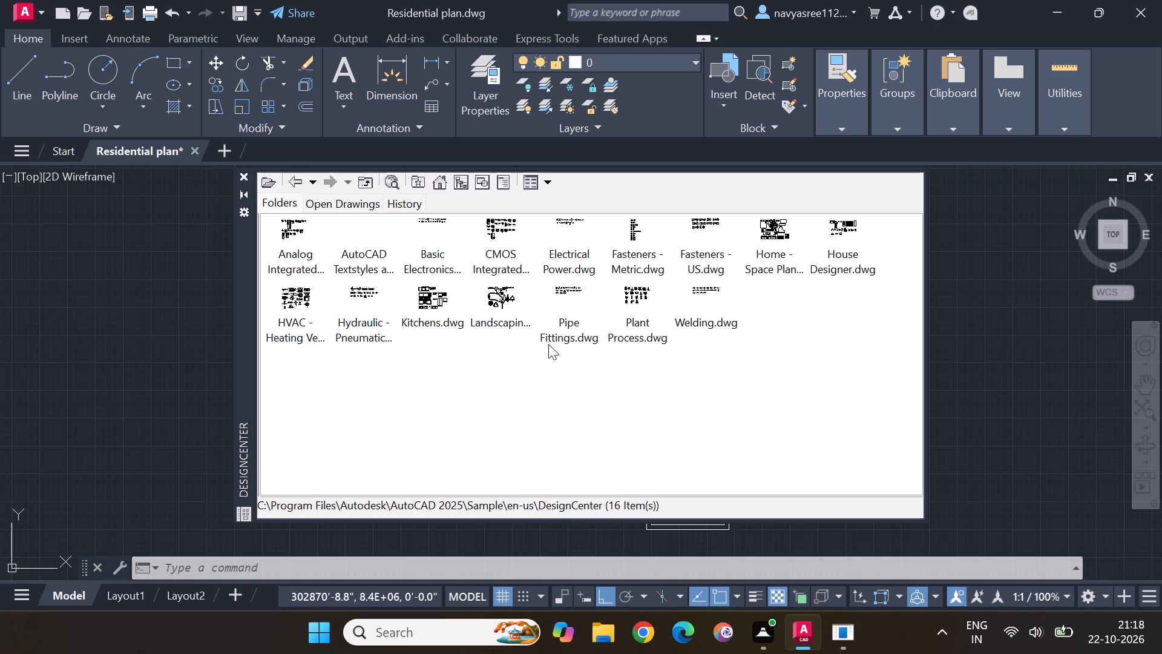
double_click(834, 237)
double_click(300, 243)
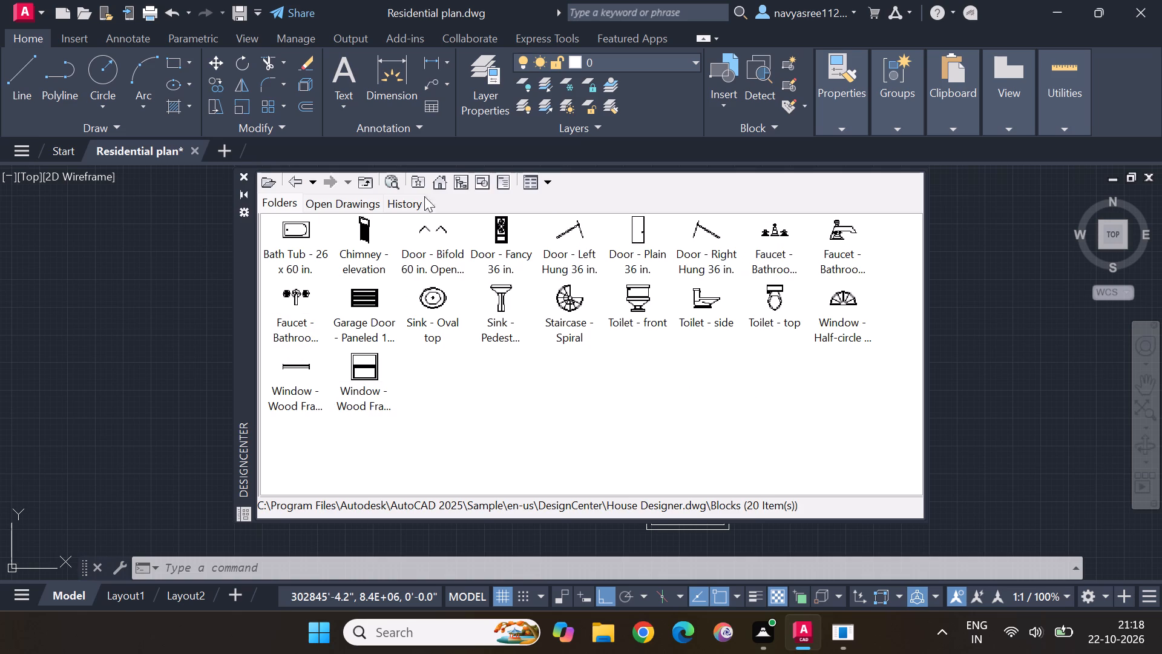
Browse the en-us DesignCenter samples to the Blocks of Home - Space Planner.dwg.
click(436, 181)
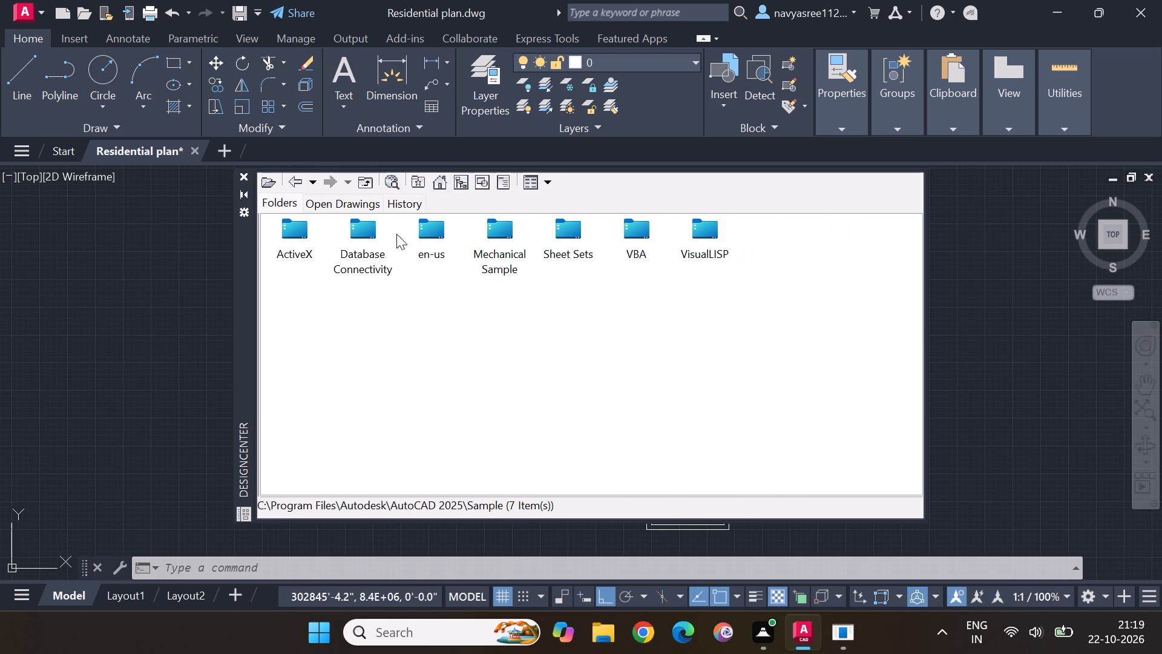
double_click(429, 224)
double_click(425, 236)
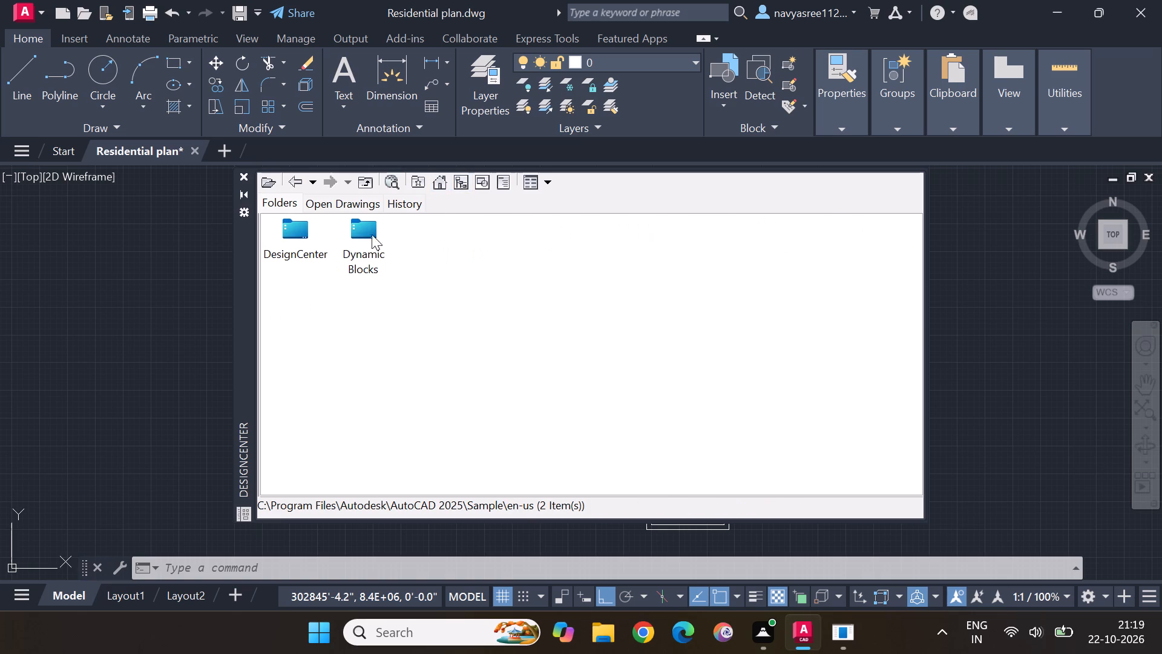
double_click(287, 229)
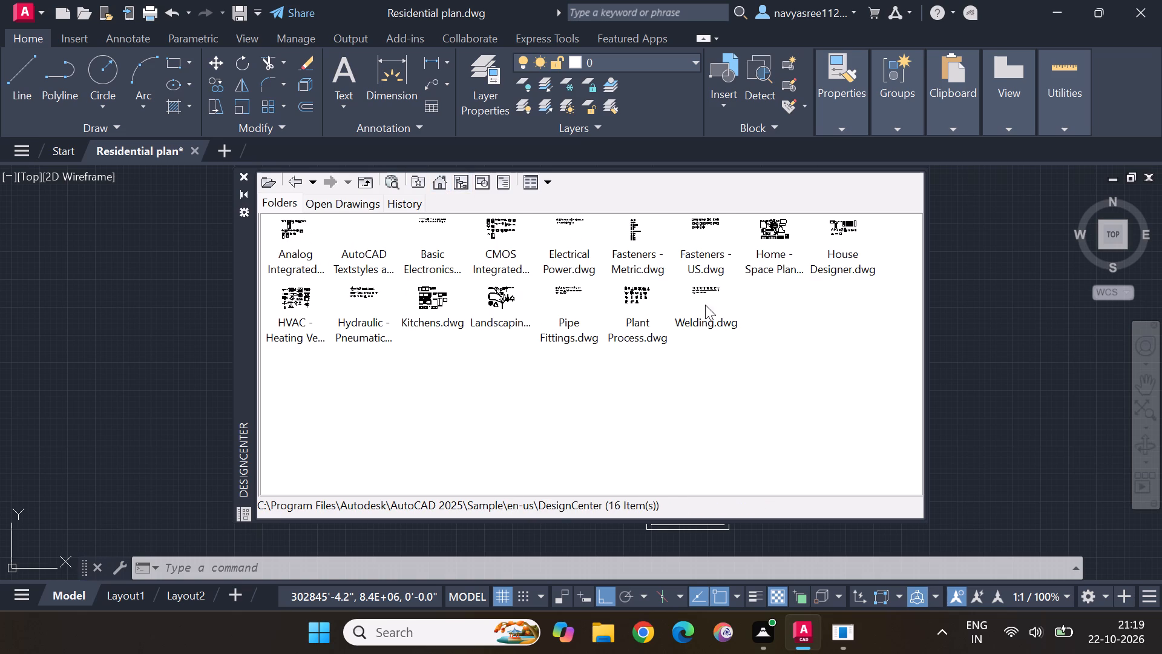
double_click(776, 236)
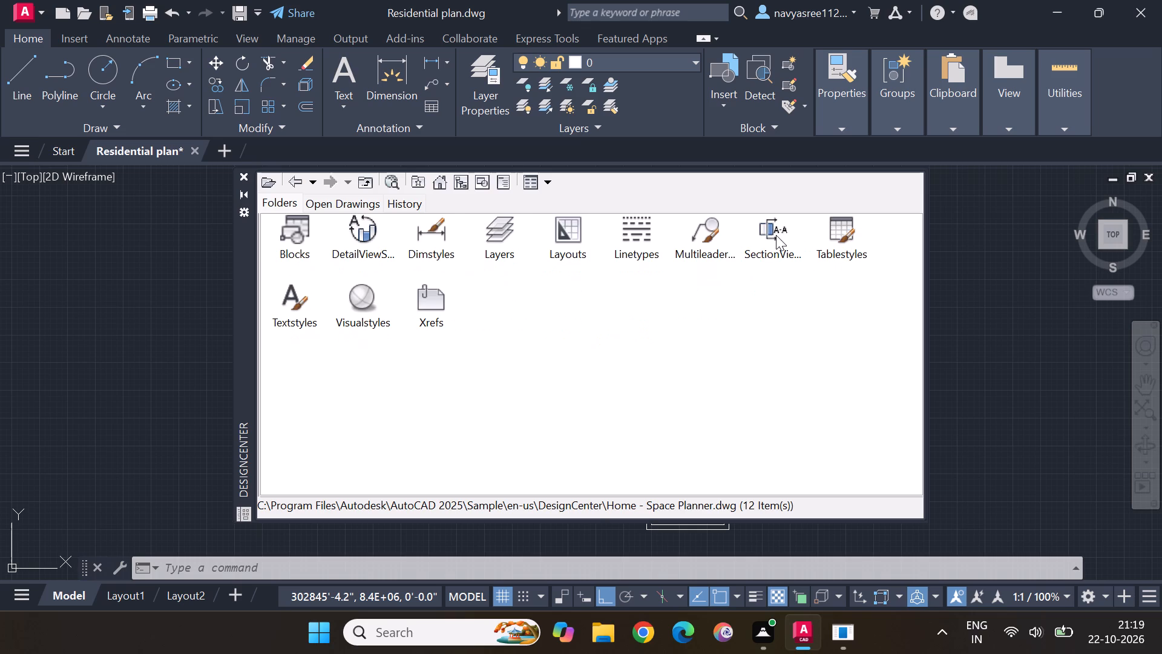
double_click(295, 243)
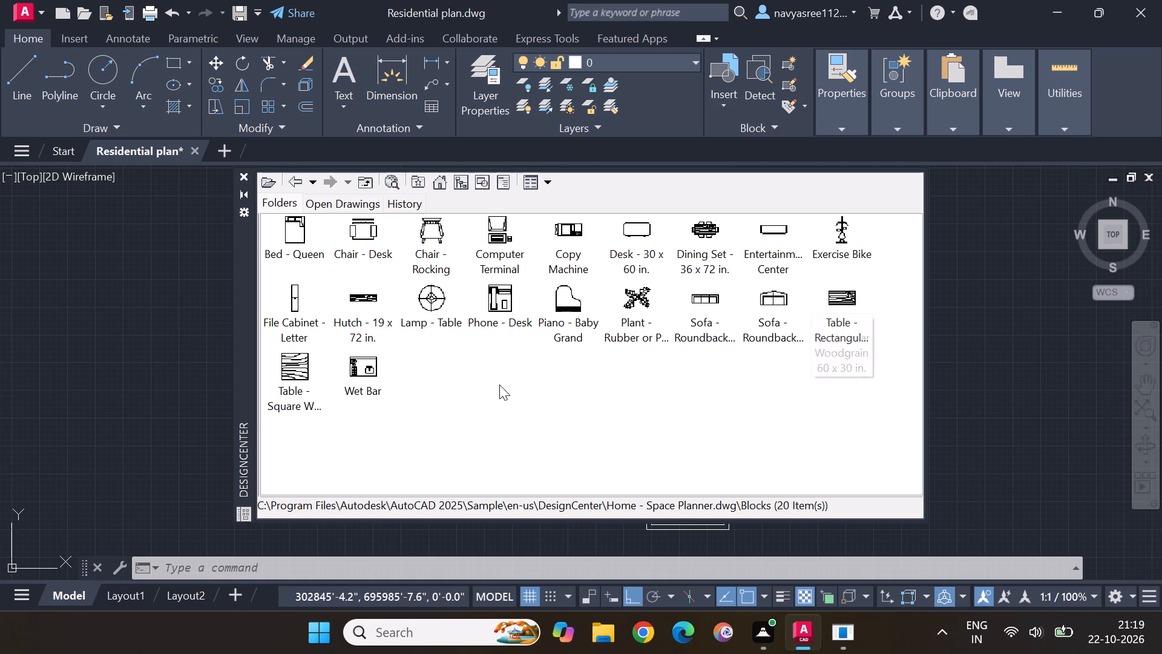
Insert the Table - Square Woodgrain 42 x 42 in. block at scale 1 and rotation 0 in the empty area west of the plan.
click(295, 374)
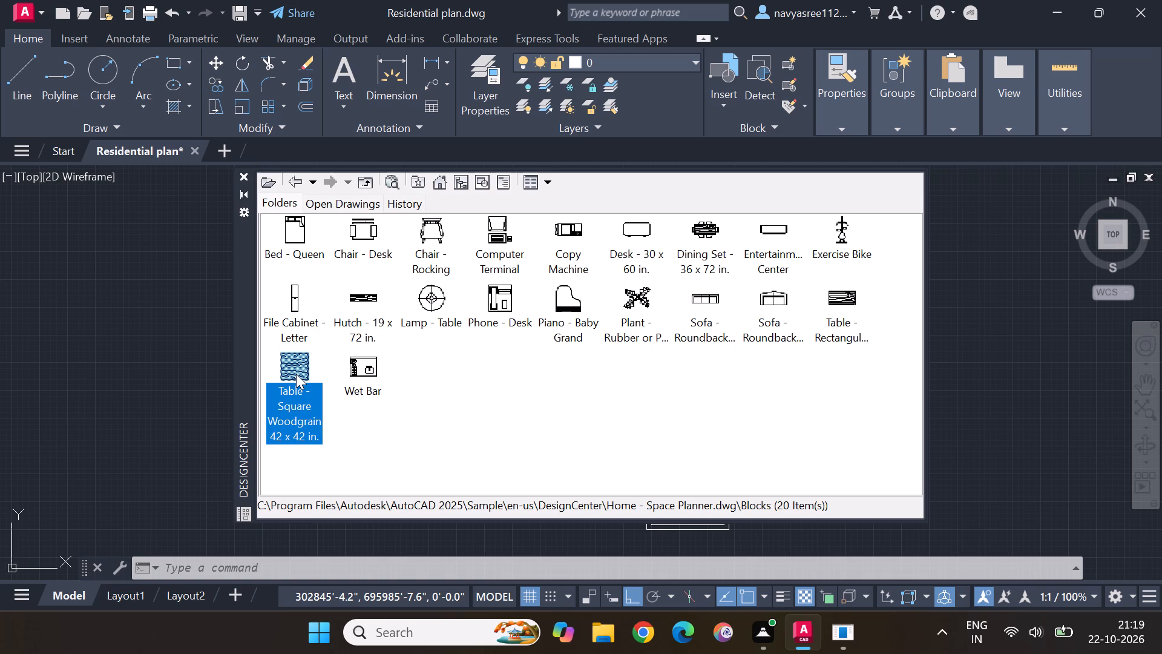
click(296, 374)
click(296, 374)
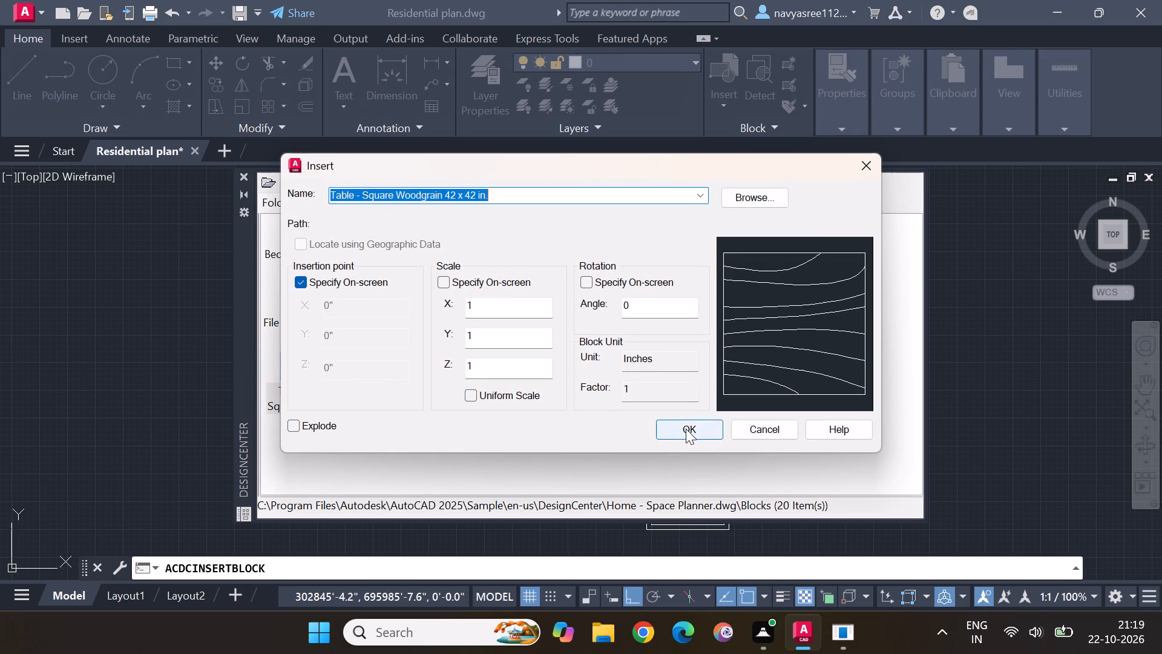
click(686, 430)
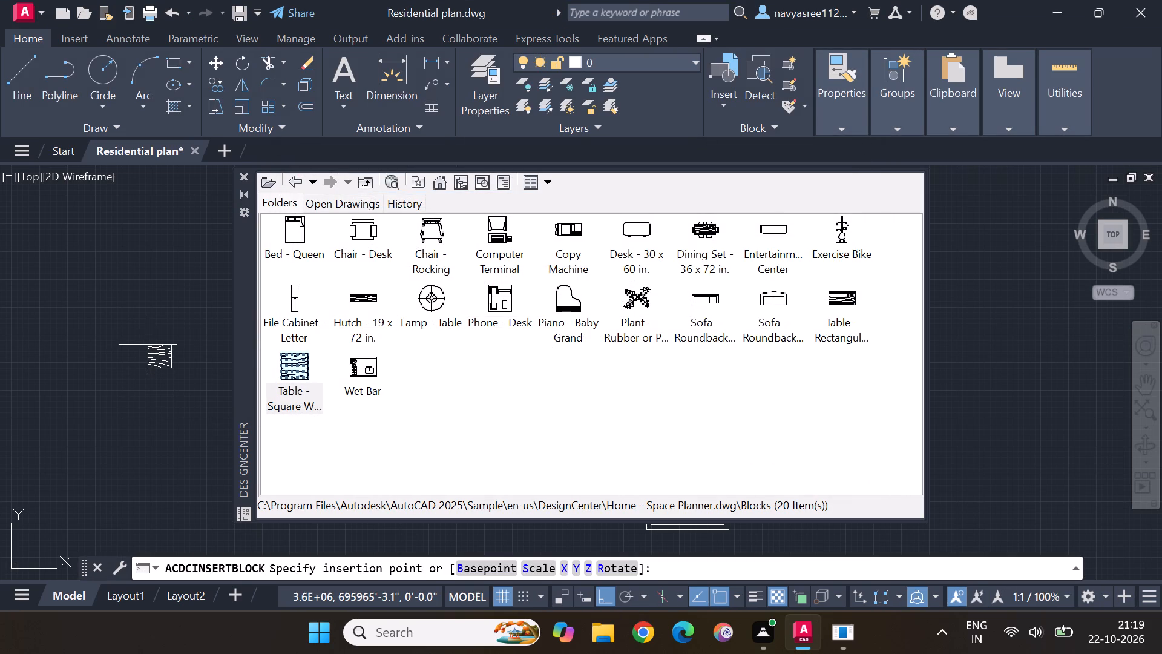
click(148, 345)
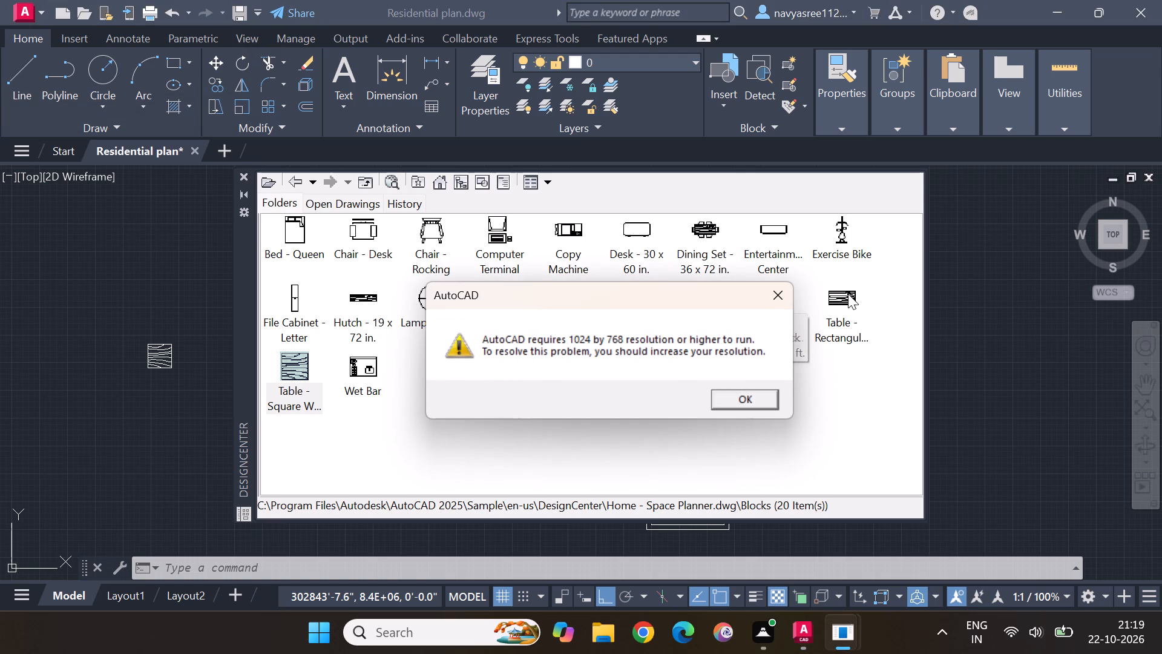
click(783, 297)
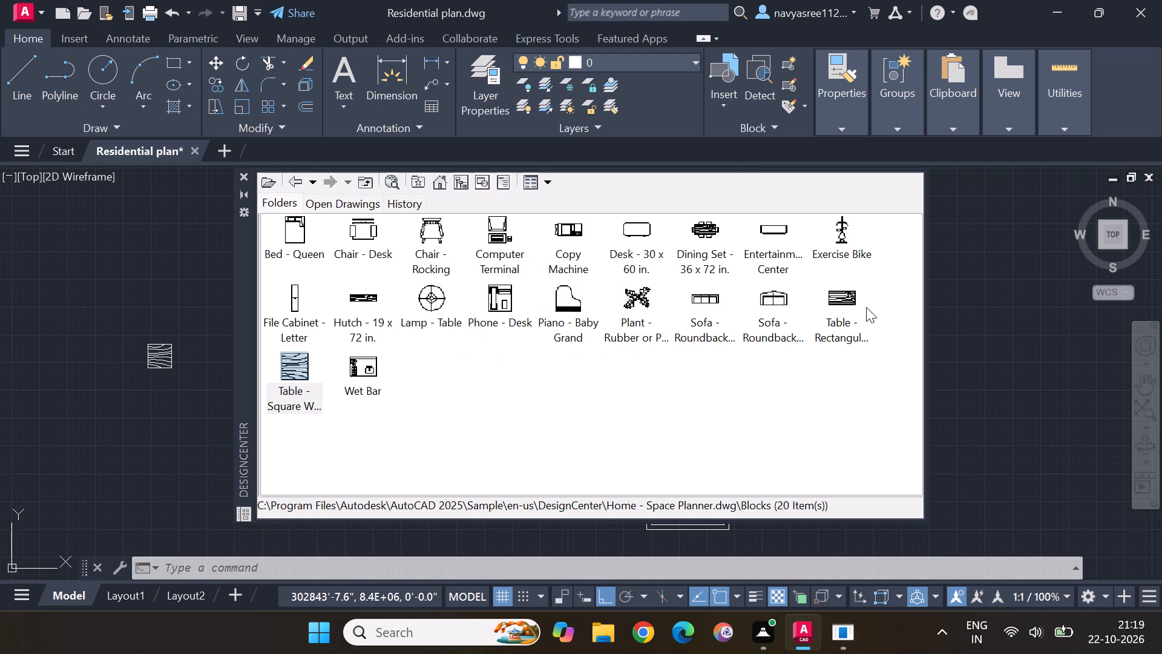
Insert the Table - Rectangular Woodgrain 60 x 30 in. block just below the square table and close DesignCenter.
double_click(840, 298)
click(680, 423)
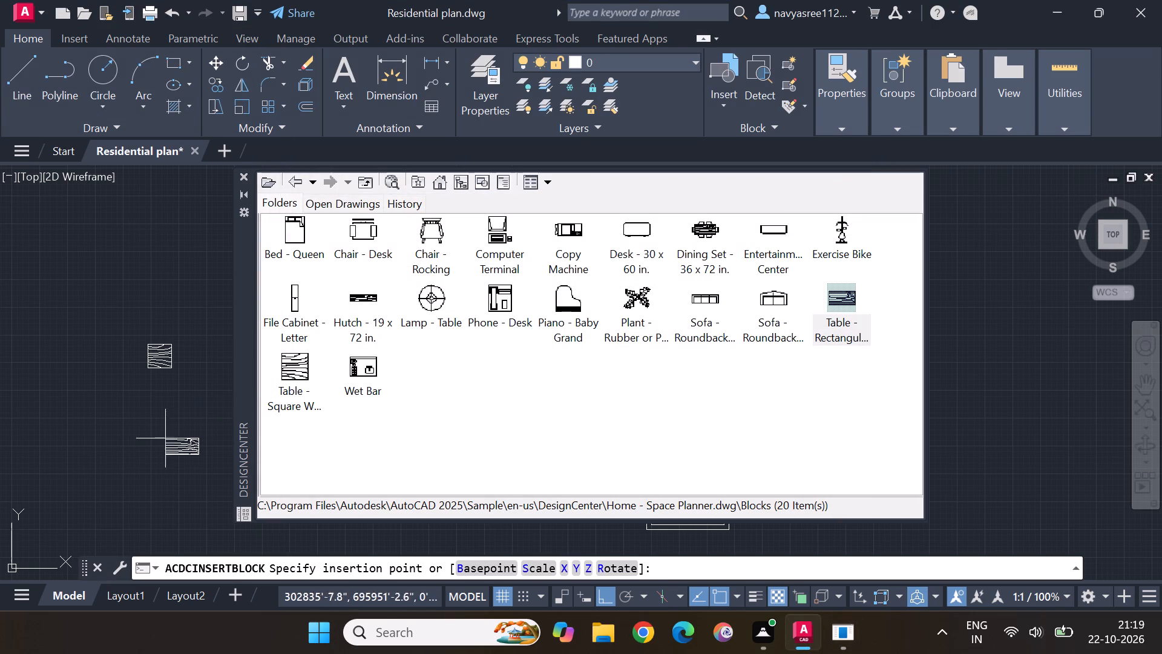
click(147, 412)
key(Escape)
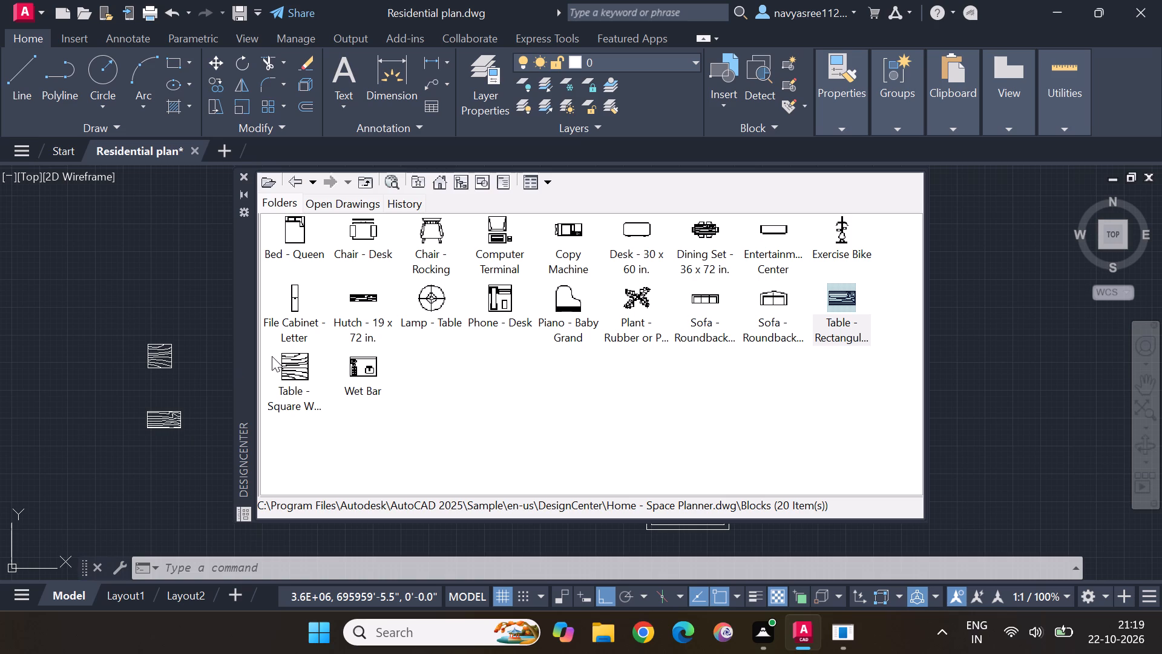
key(Escape)
key(Escape)
key(Escape)
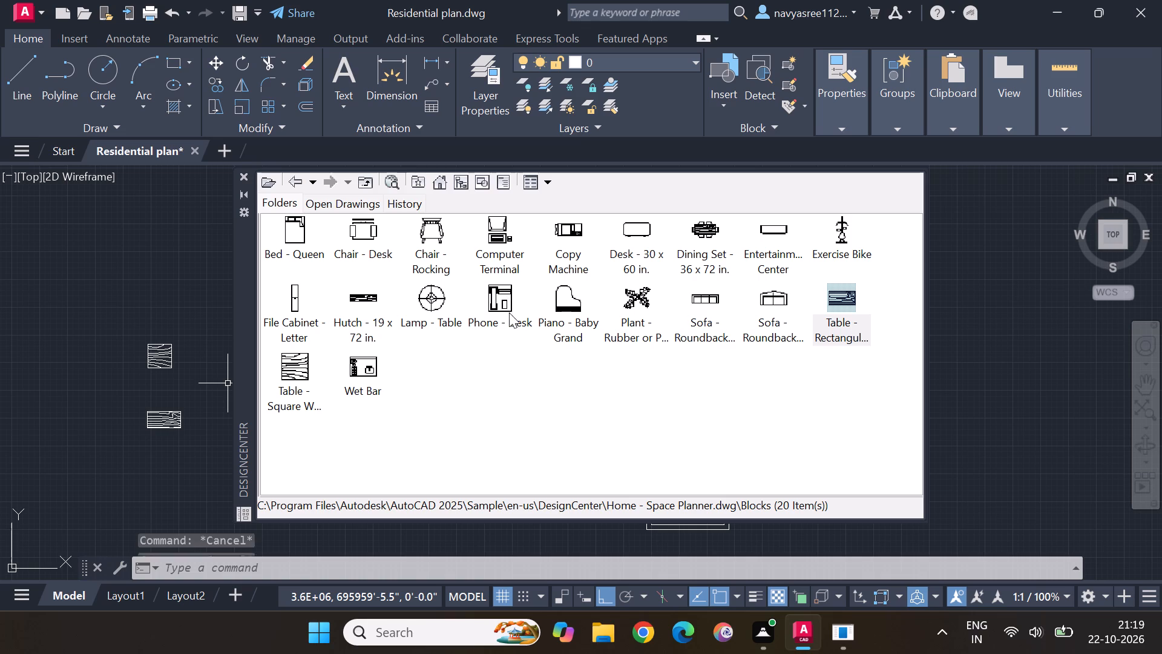
key(Escape)
key(Escape)
key(Escape)
click(244, 177)
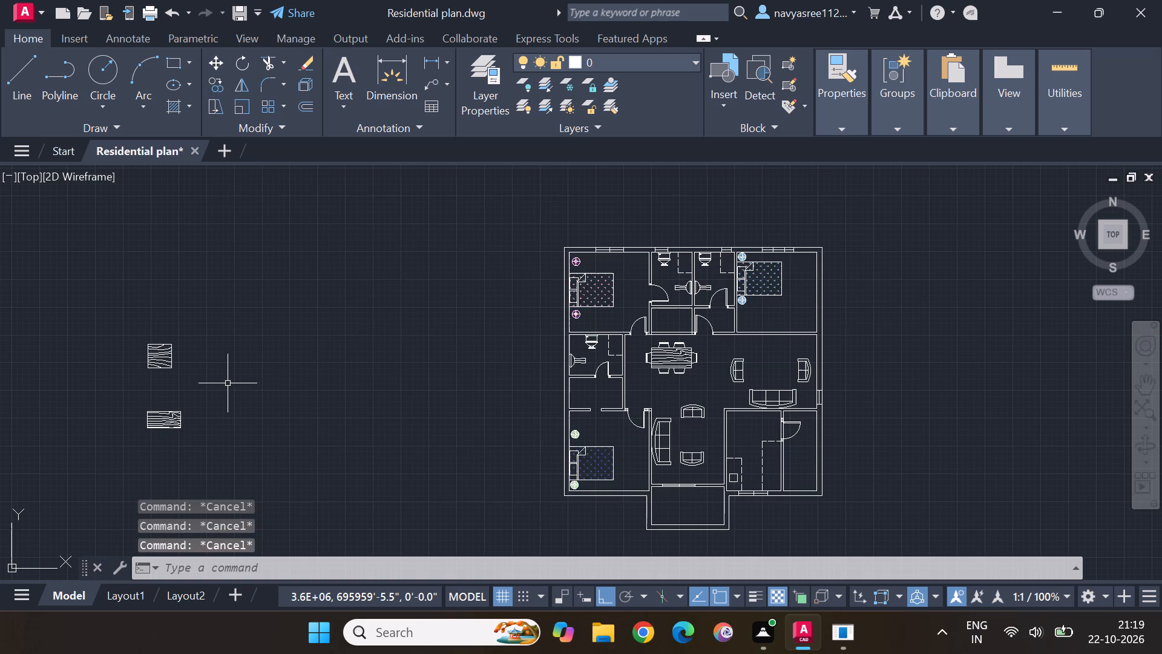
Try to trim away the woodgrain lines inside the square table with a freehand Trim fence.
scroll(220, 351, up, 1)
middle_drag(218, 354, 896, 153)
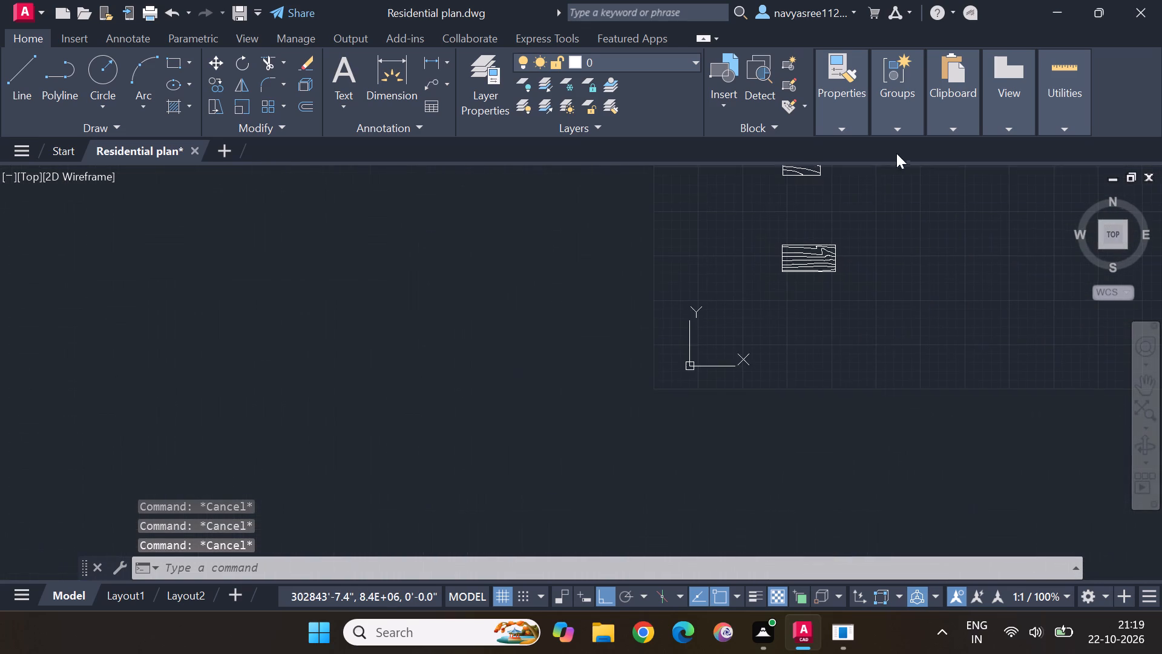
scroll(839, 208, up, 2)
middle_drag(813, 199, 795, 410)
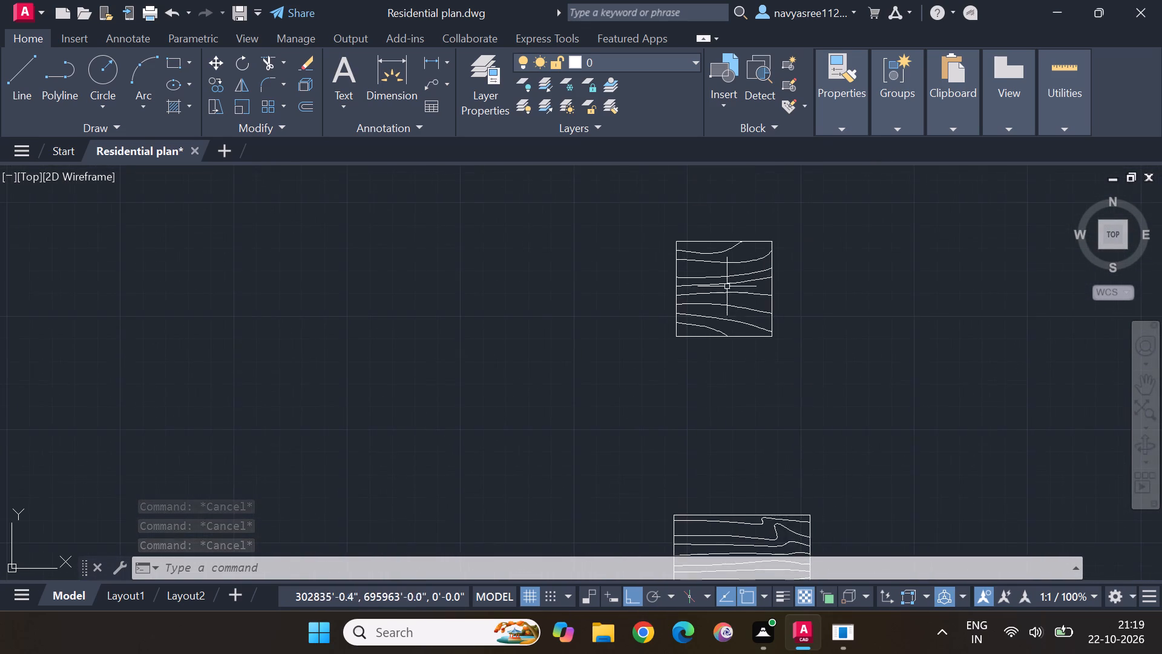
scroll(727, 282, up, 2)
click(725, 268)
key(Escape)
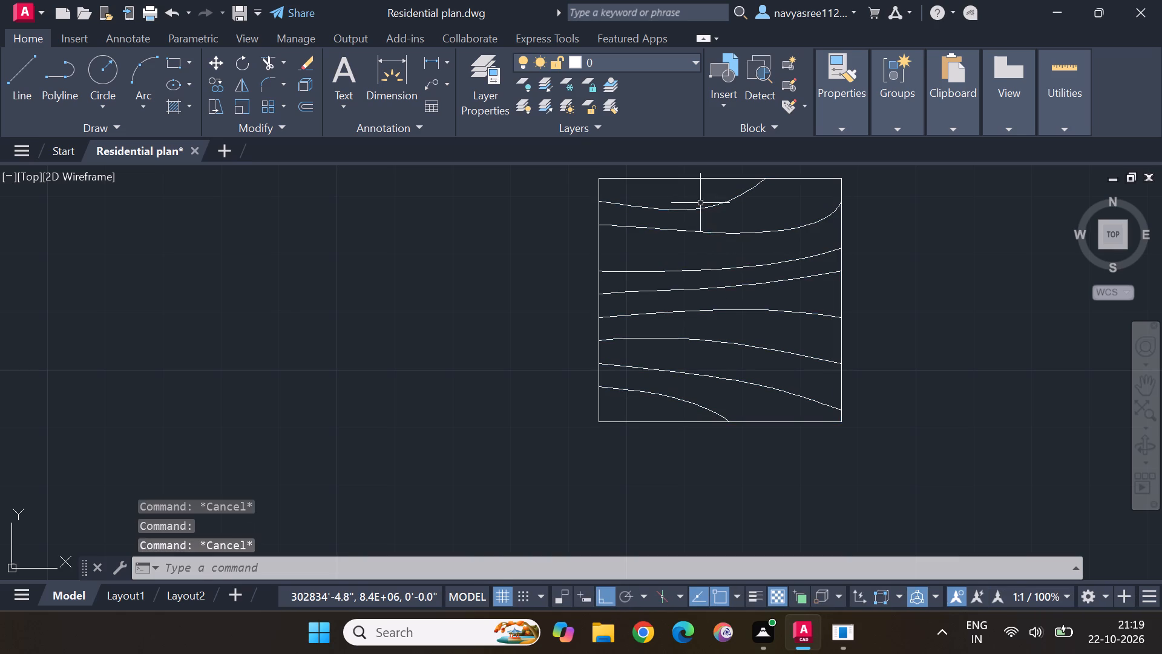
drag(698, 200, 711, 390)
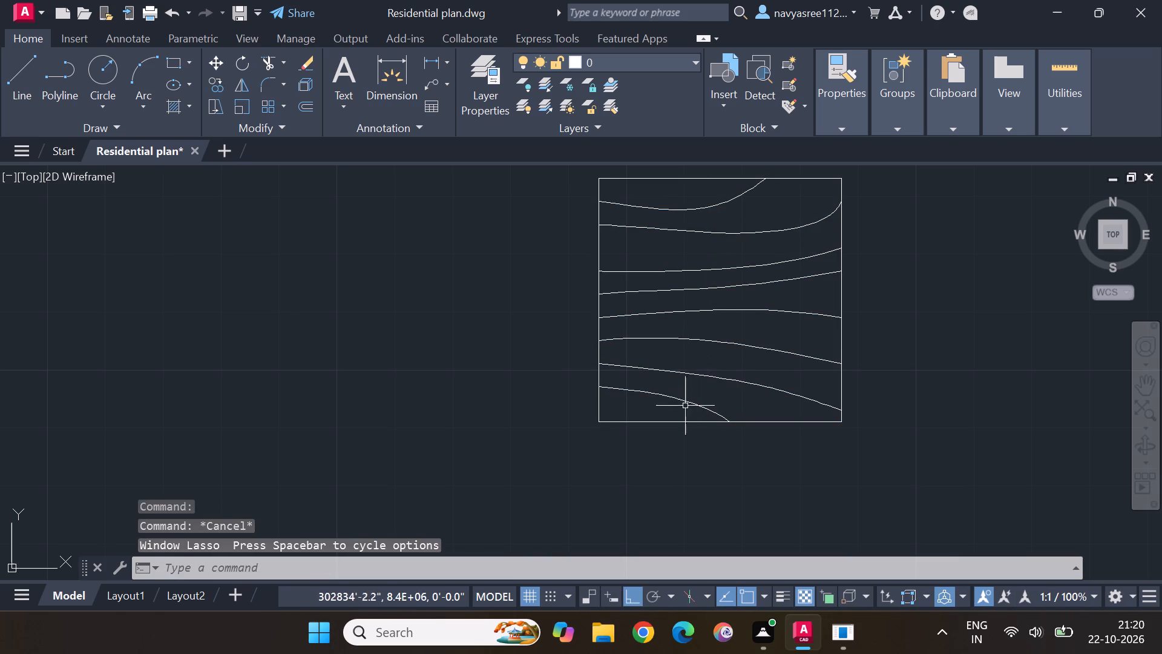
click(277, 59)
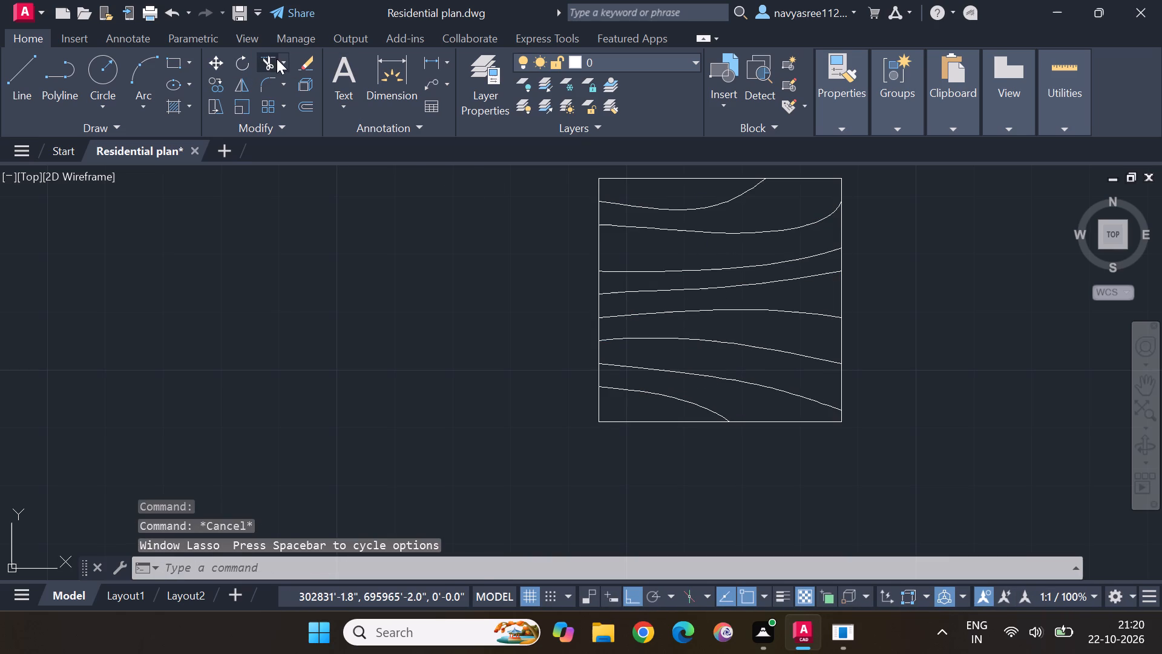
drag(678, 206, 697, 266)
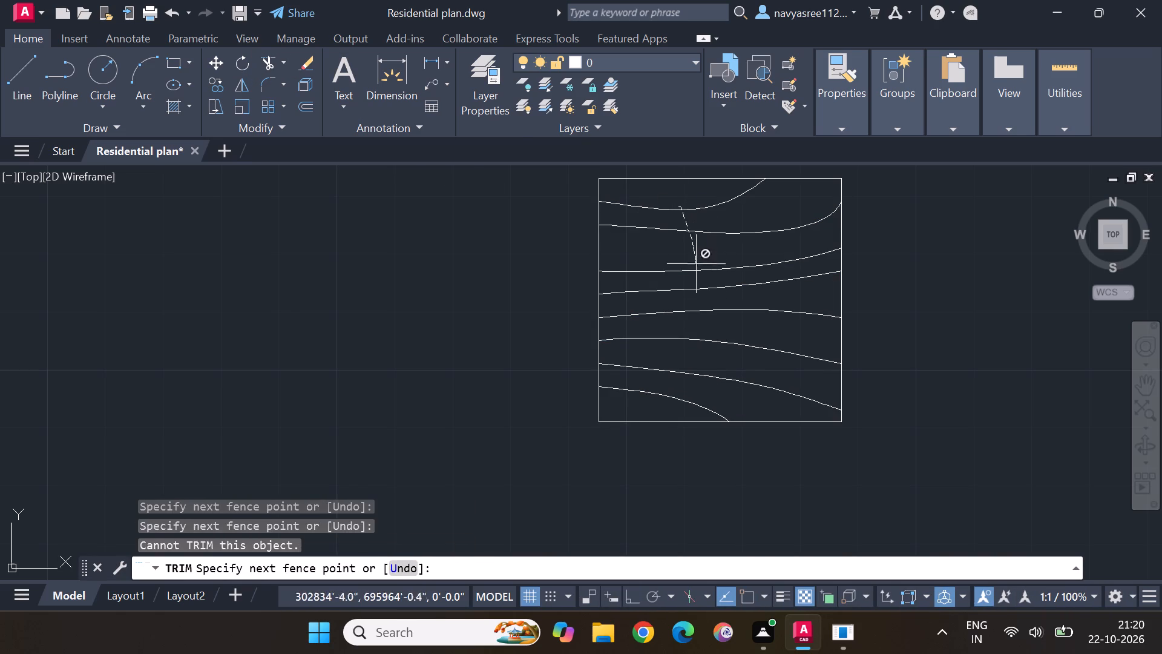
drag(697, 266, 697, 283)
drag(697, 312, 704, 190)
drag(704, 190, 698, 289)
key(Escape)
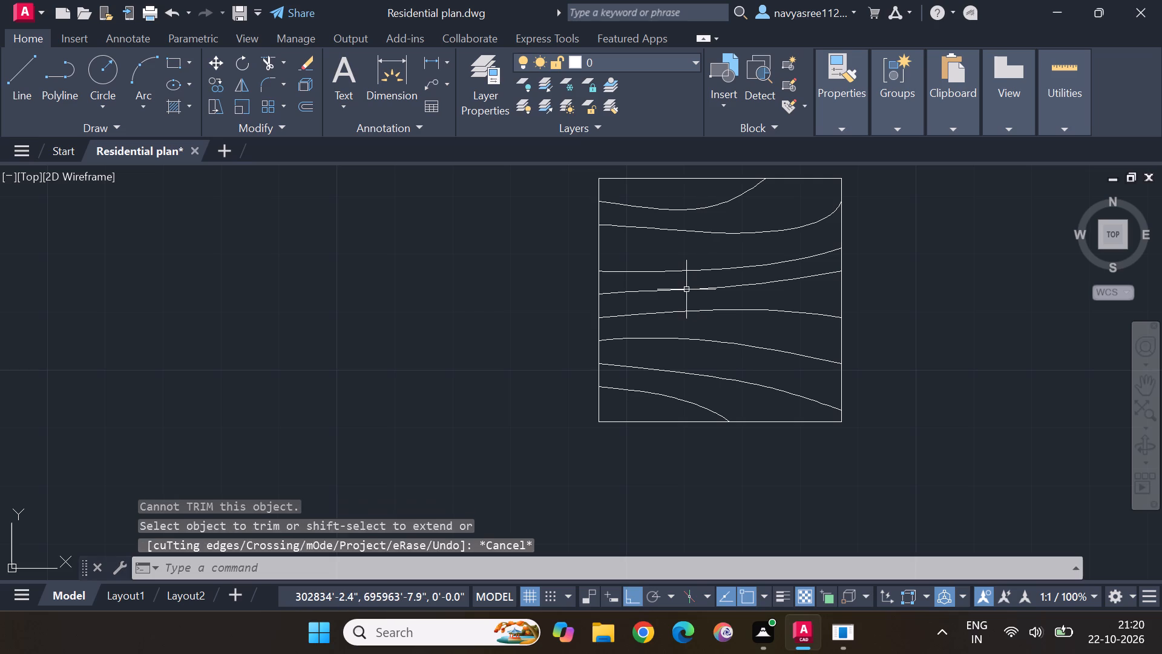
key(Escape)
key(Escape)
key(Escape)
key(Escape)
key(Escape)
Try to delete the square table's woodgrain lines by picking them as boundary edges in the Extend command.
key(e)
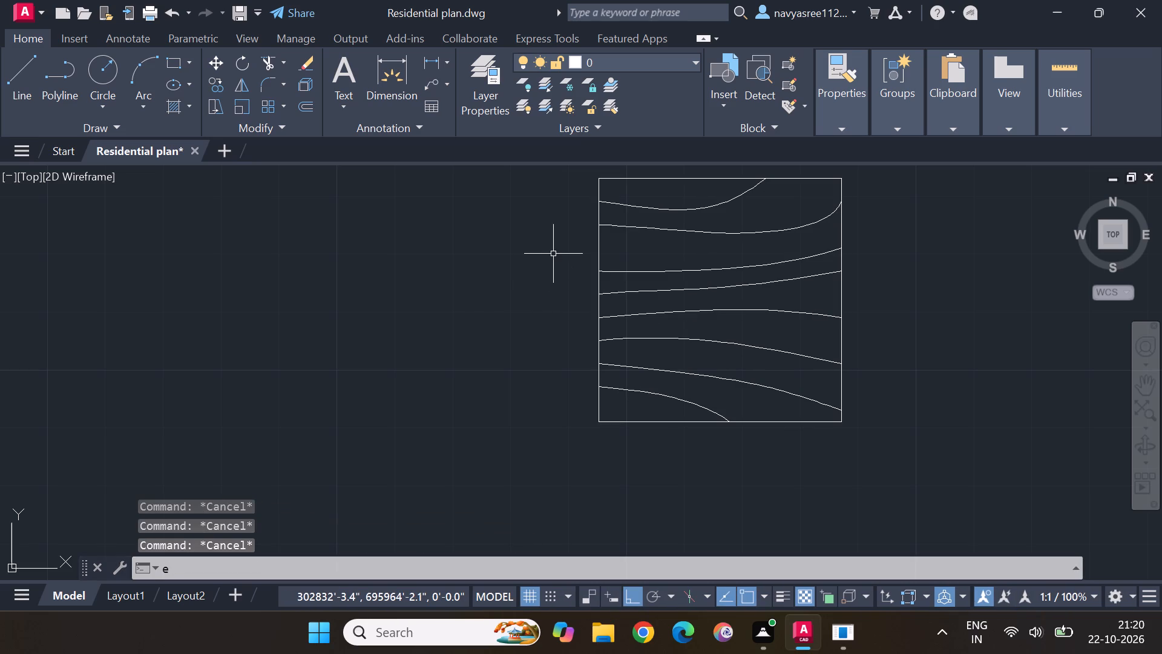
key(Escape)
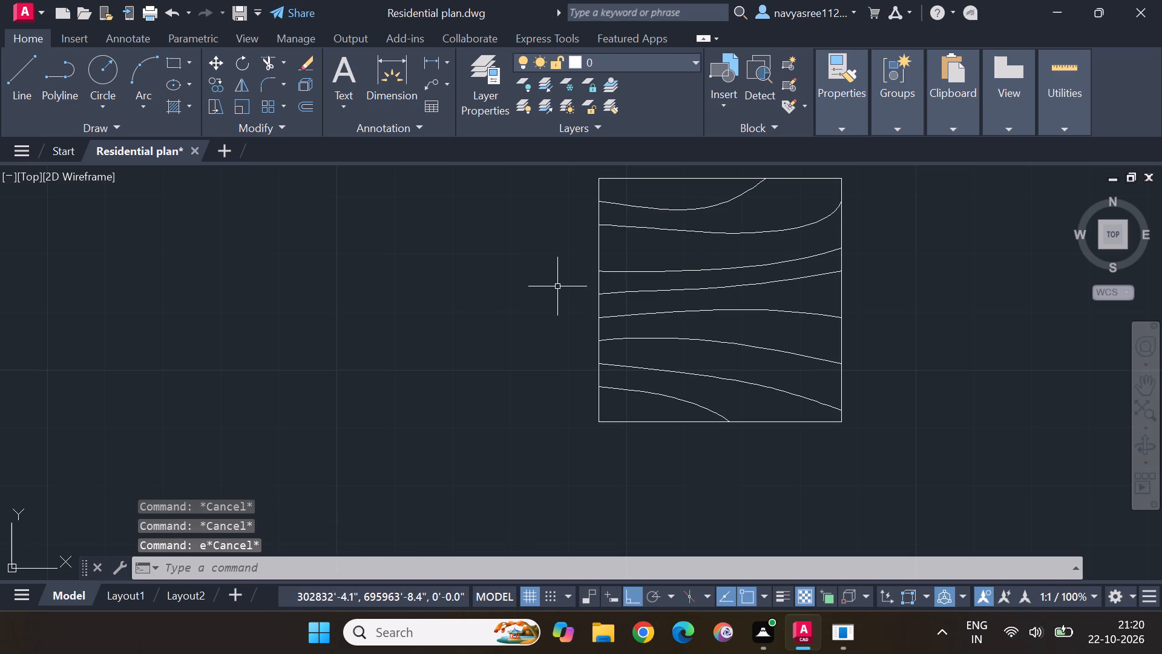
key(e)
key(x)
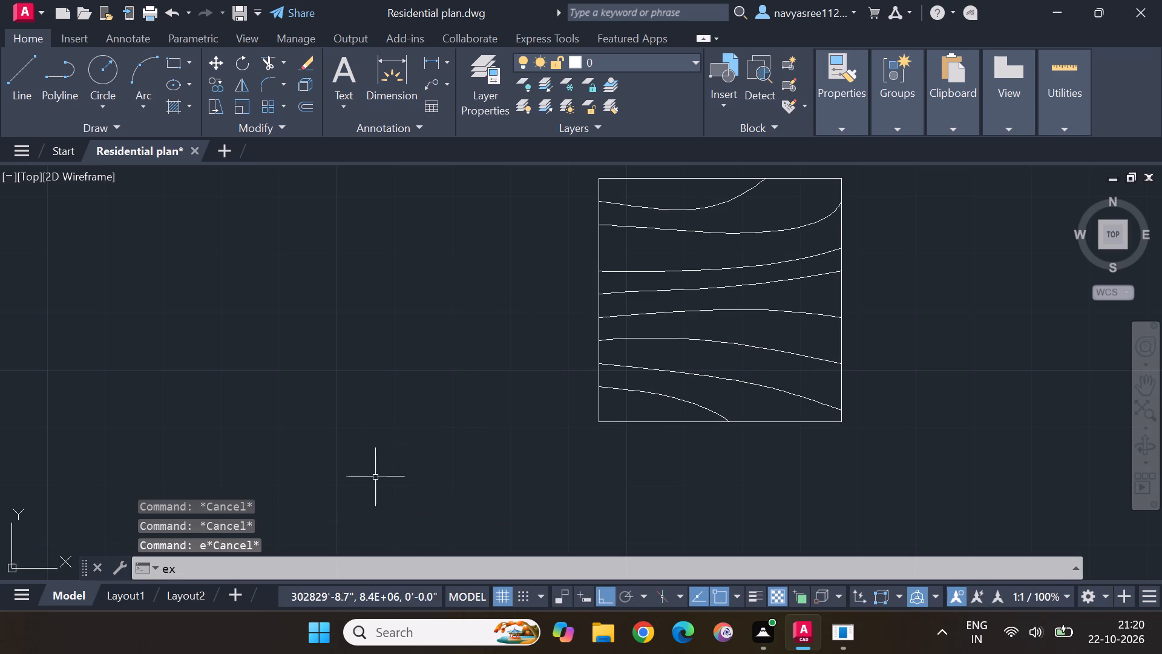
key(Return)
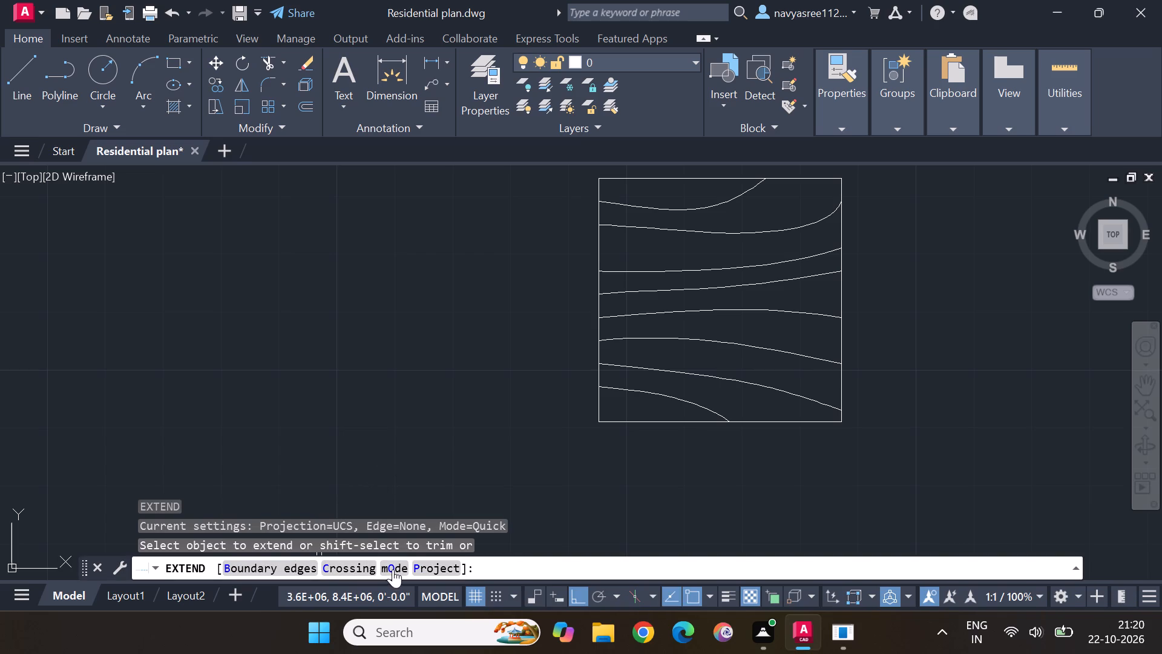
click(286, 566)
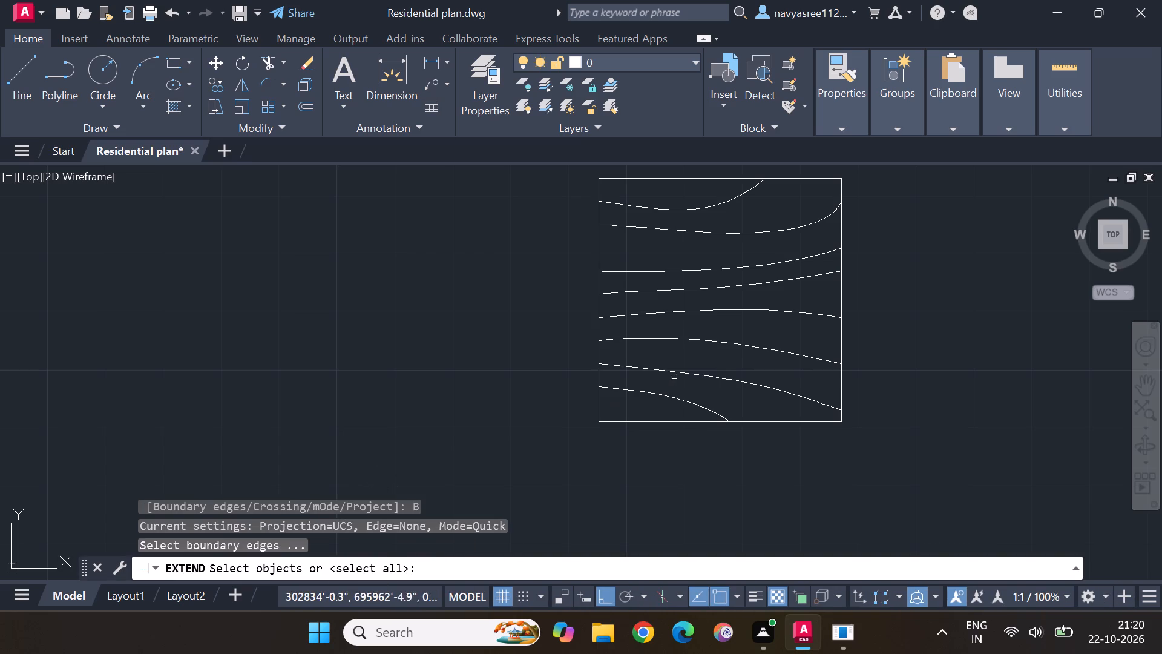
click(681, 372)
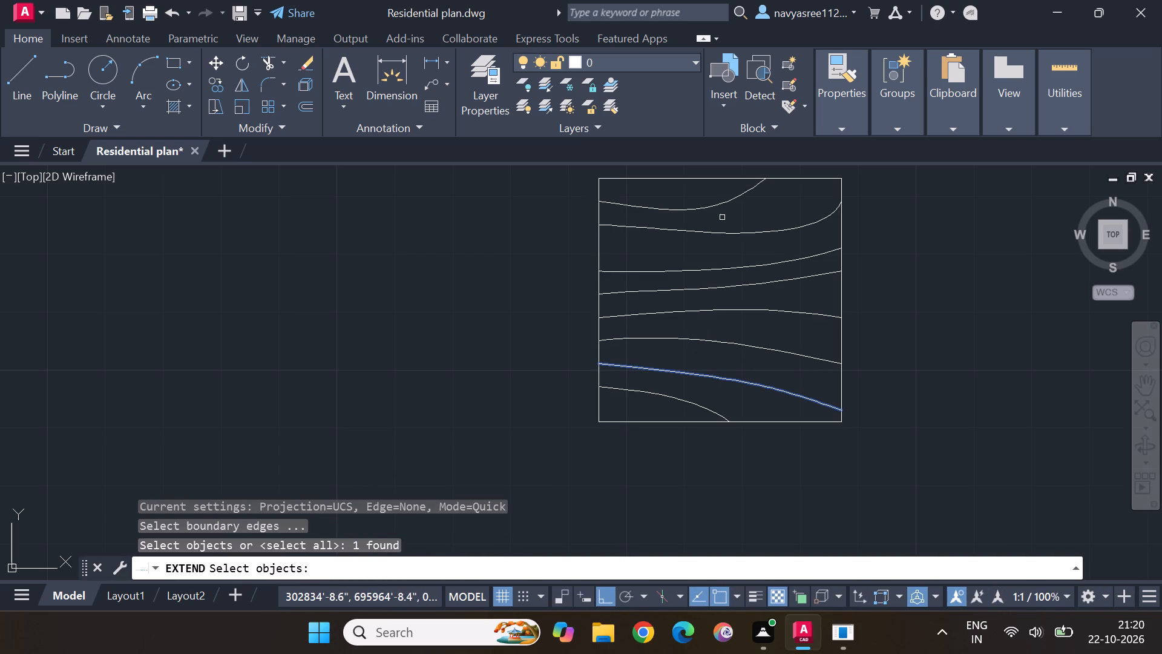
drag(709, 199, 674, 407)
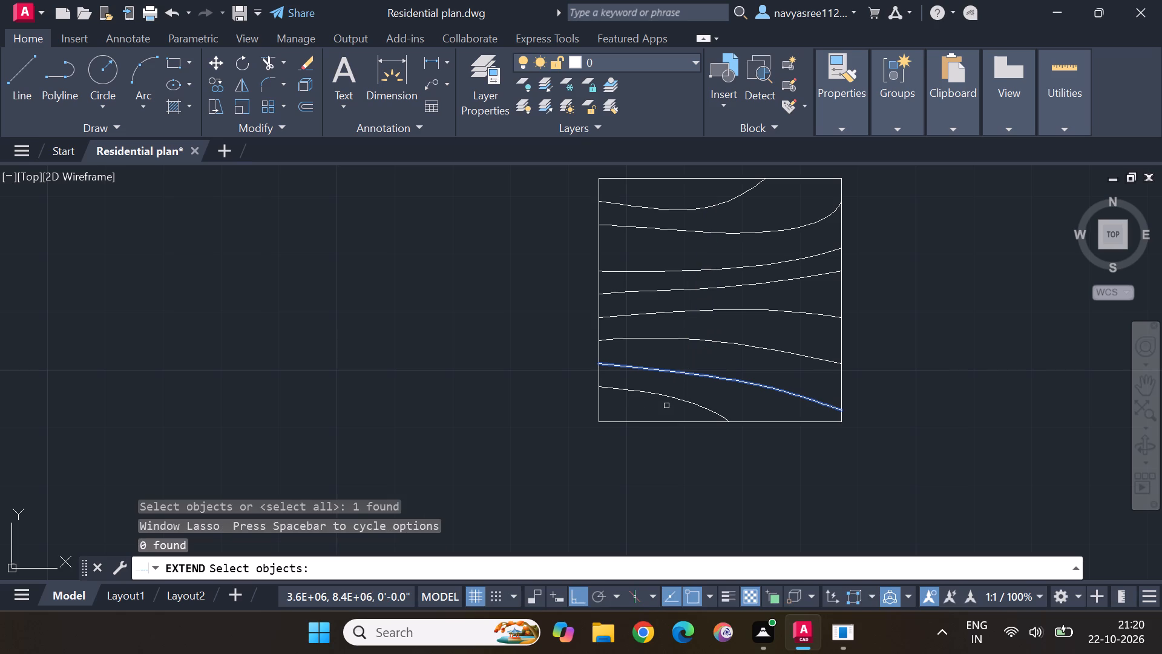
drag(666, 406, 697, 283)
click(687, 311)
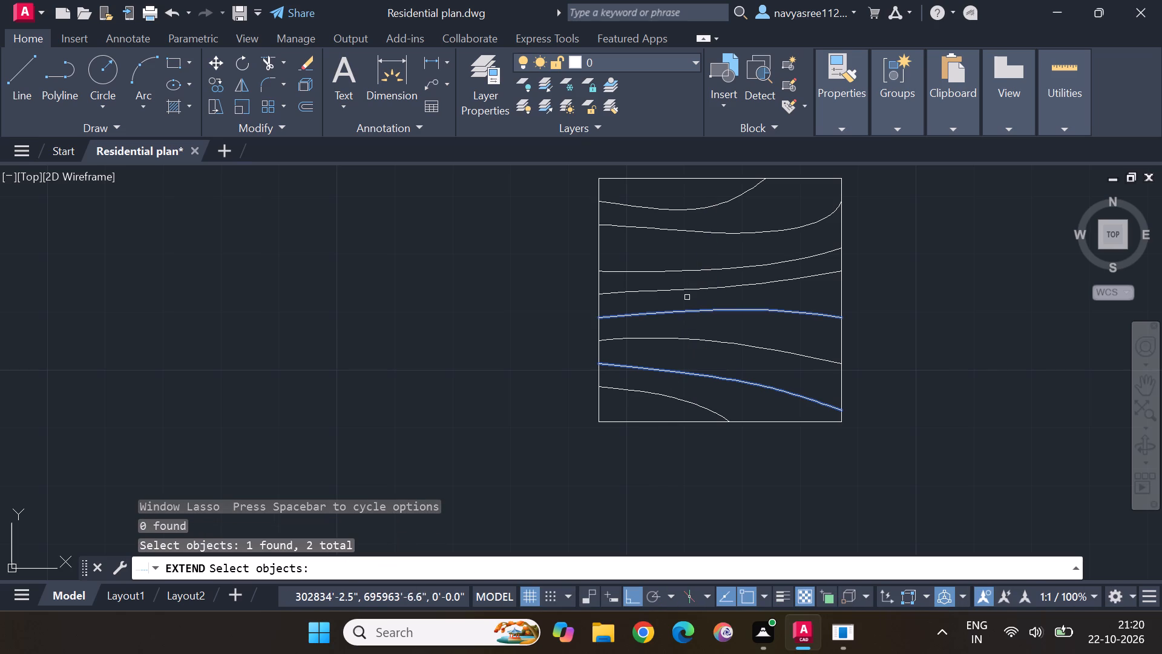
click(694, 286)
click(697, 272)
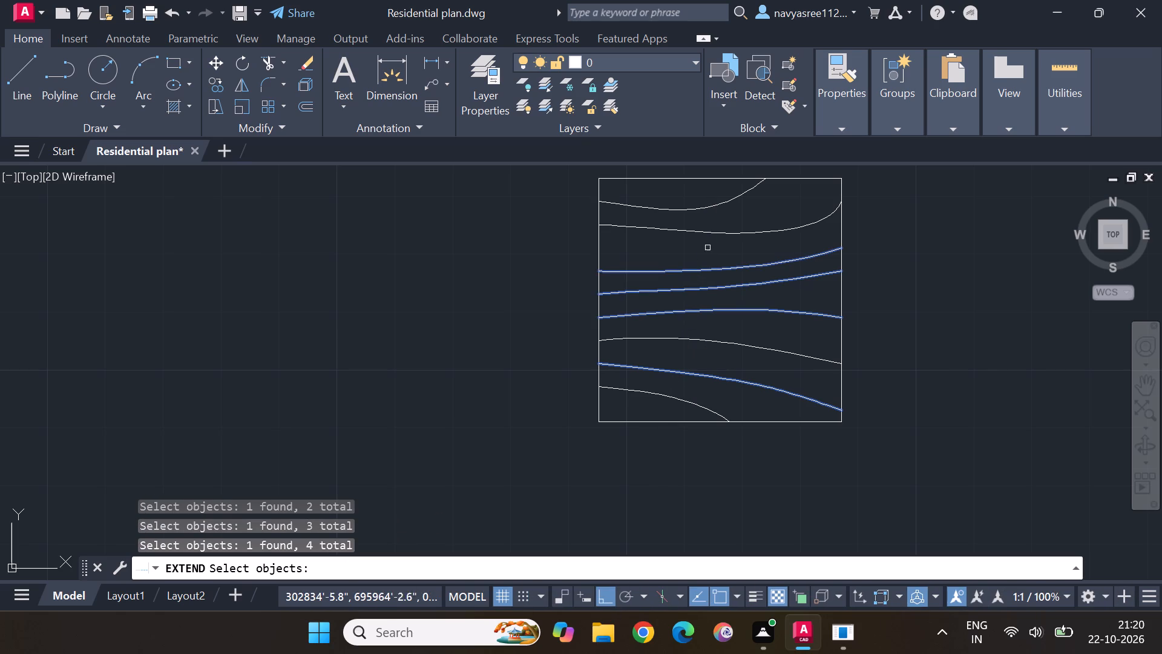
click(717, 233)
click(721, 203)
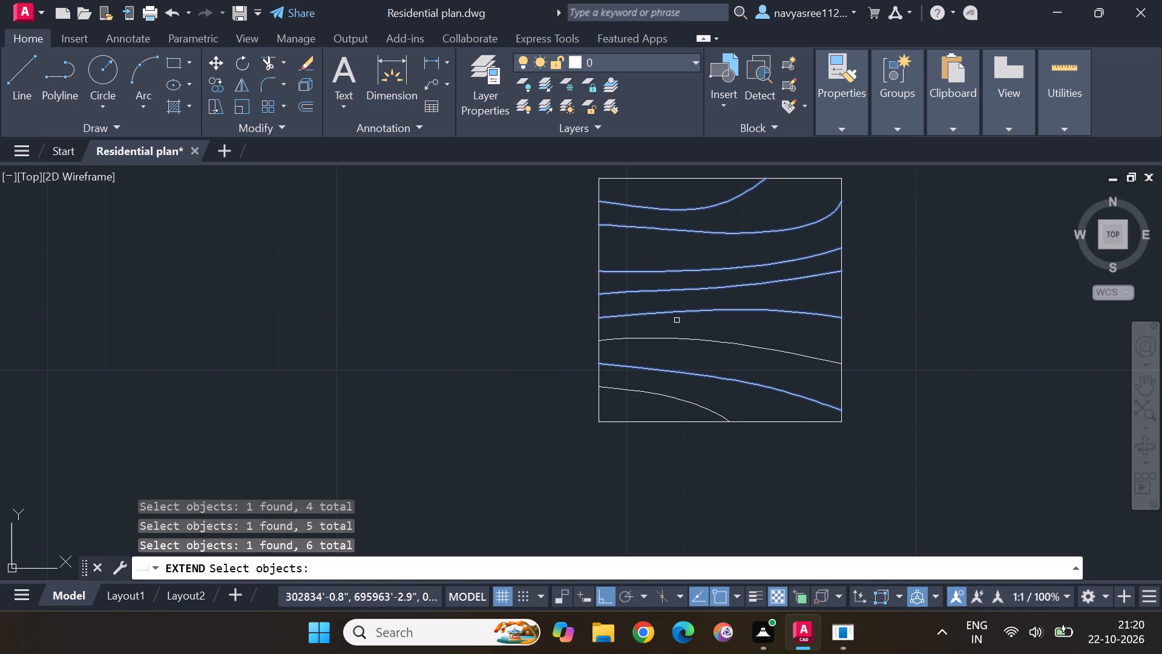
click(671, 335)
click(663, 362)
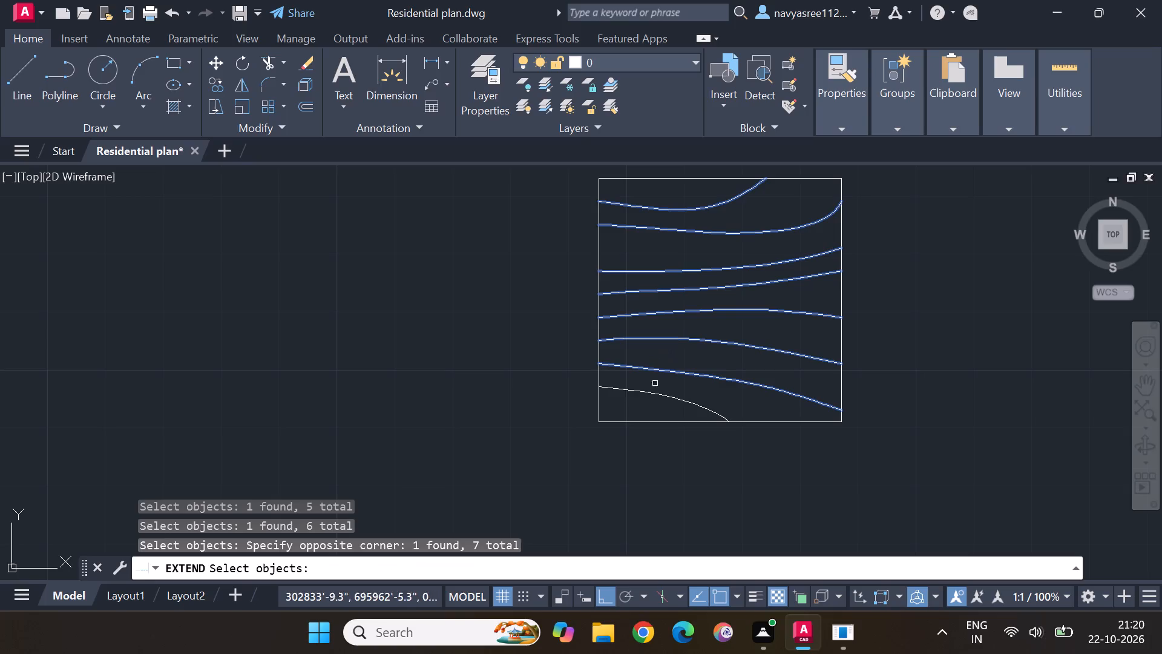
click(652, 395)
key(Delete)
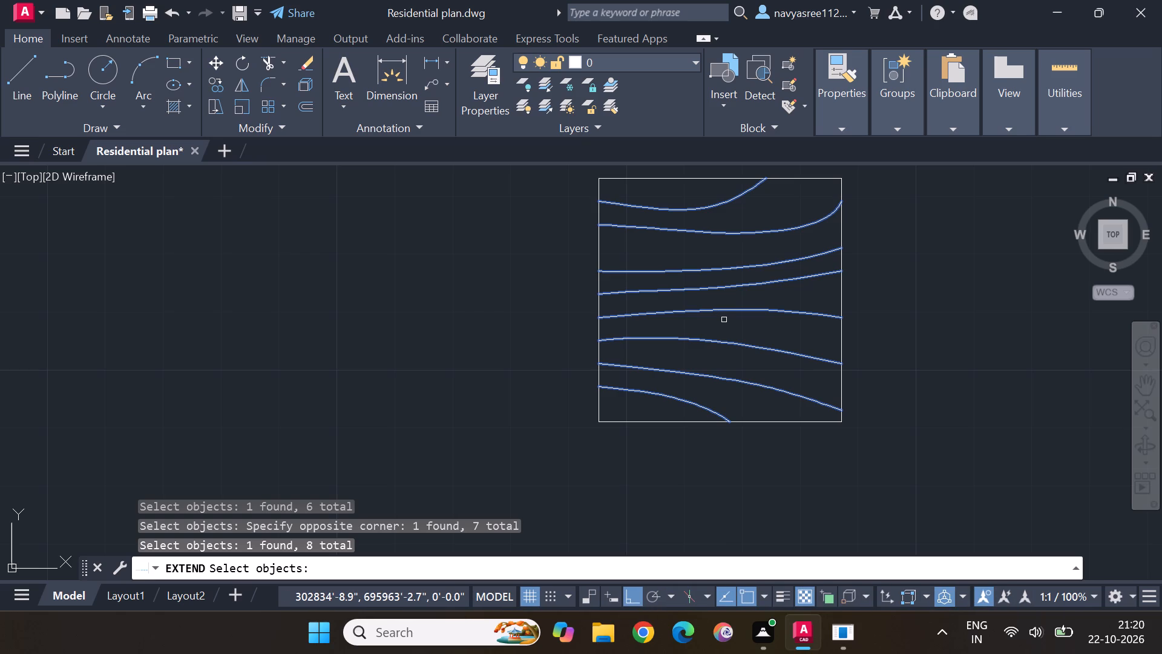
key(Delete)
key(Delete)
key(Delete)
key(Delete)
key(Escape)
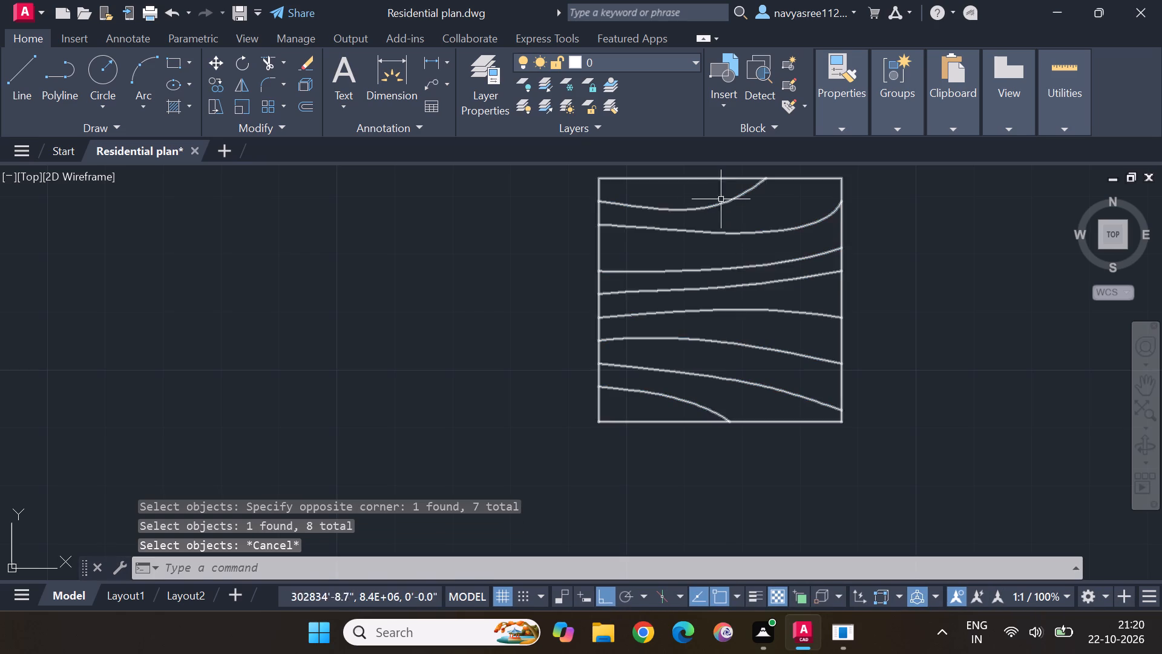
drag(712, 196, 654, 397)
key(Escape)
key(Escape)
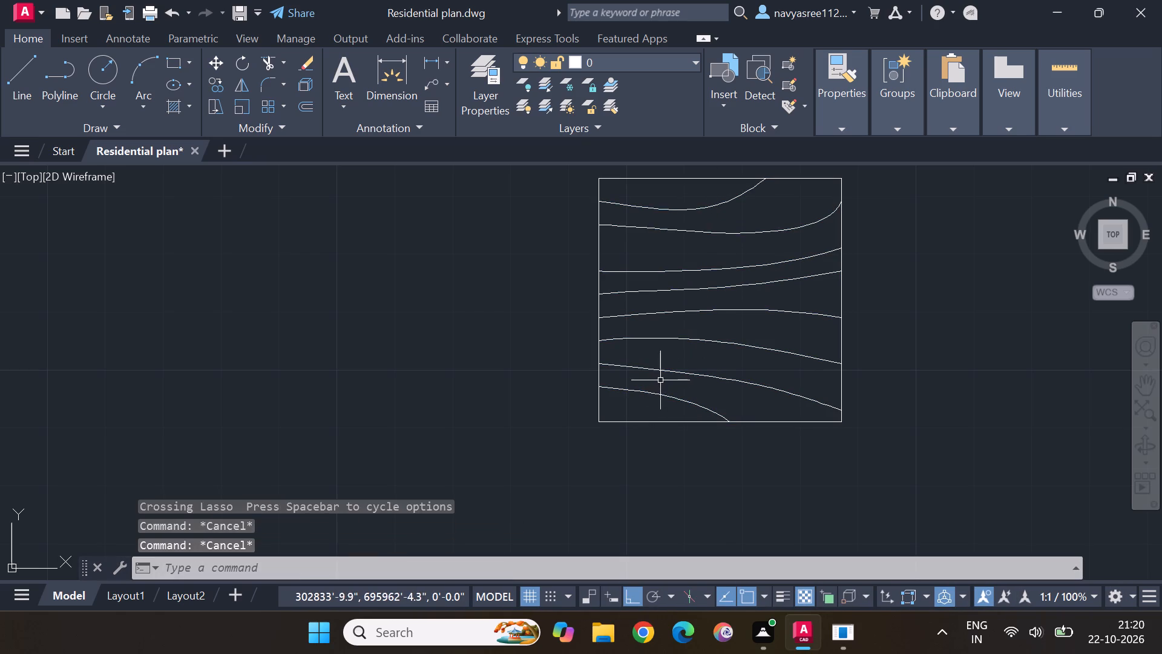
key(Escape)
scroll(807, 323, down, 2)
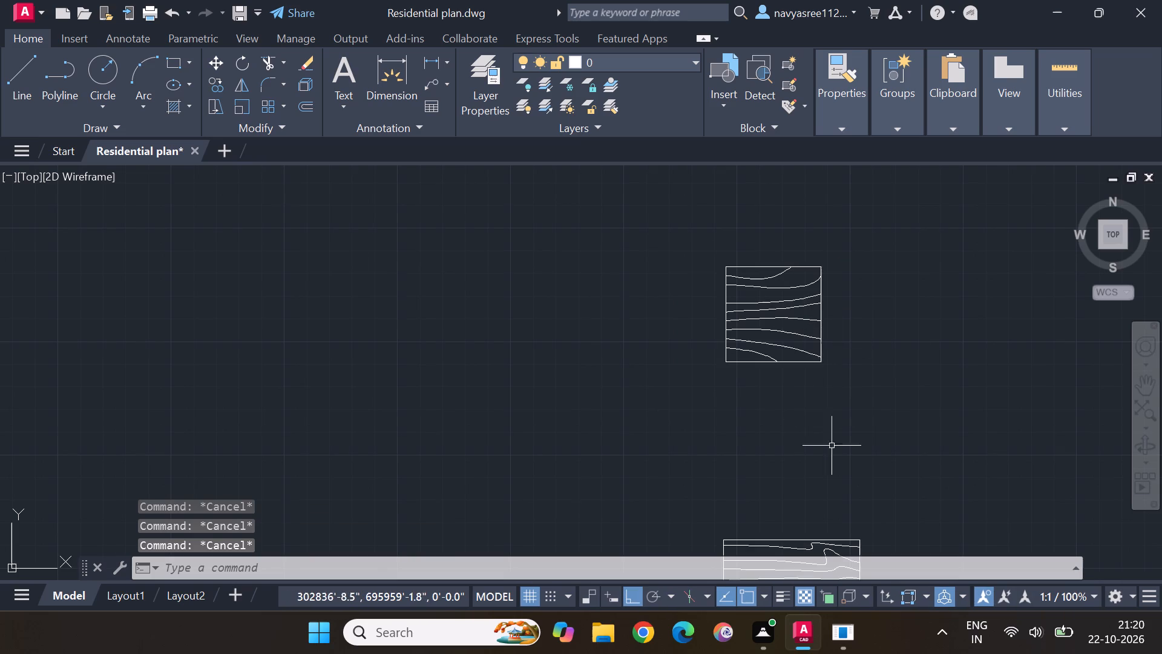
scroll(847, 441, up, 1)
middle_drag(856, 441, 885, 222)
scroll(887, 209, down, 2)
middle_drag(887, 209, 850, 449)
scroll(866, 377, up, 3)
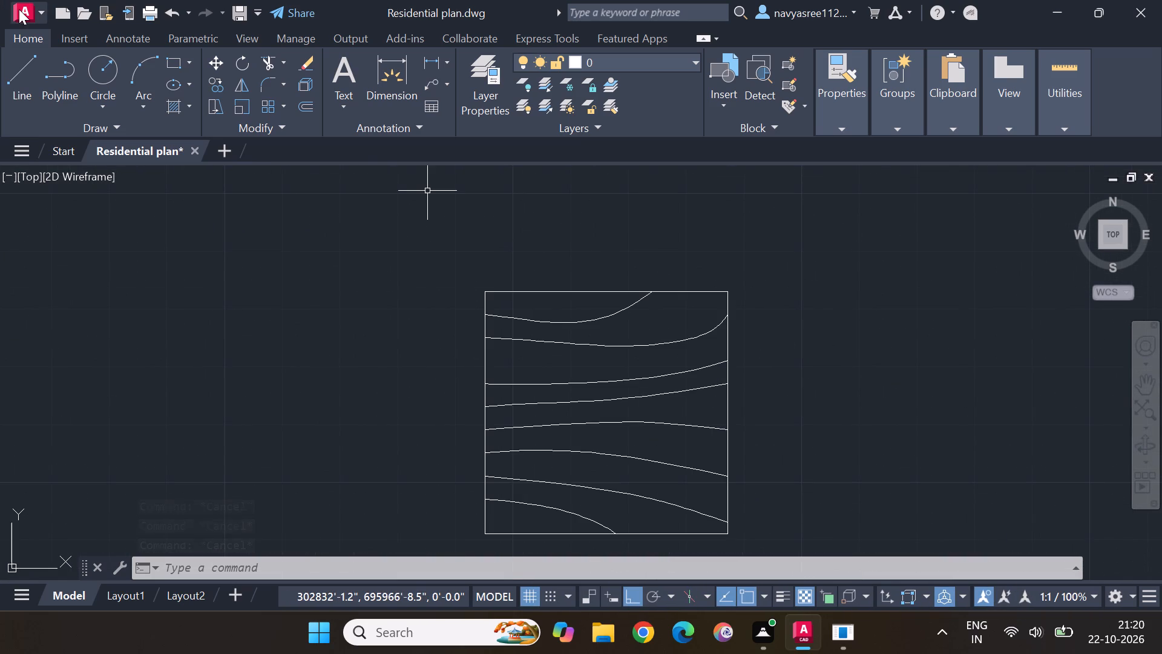
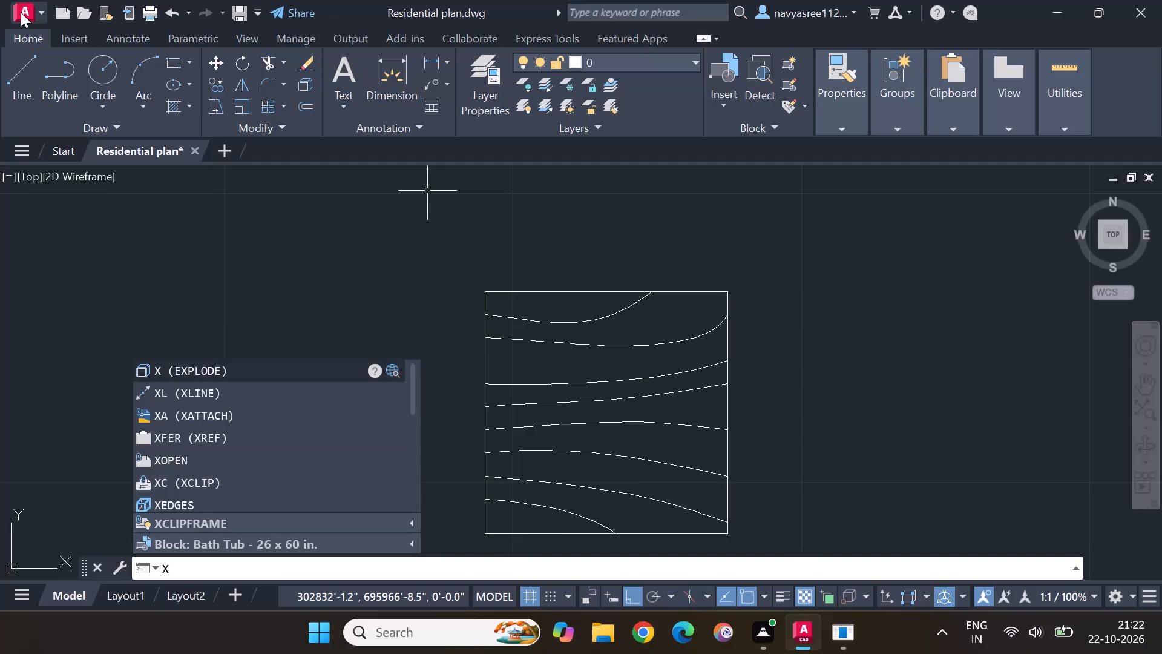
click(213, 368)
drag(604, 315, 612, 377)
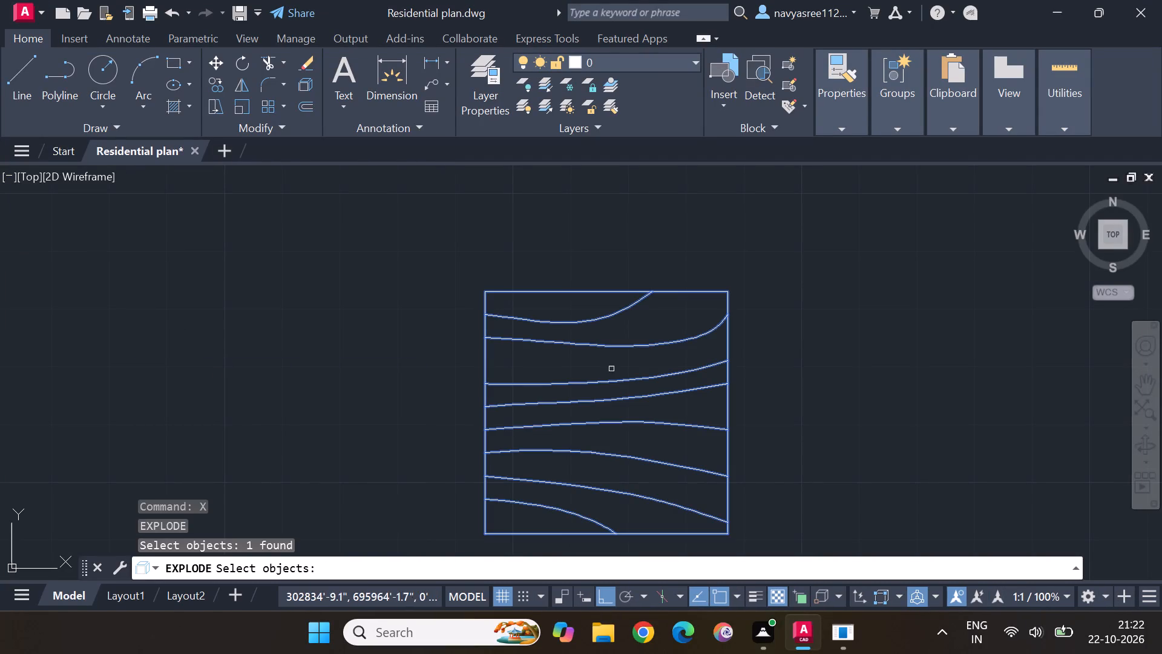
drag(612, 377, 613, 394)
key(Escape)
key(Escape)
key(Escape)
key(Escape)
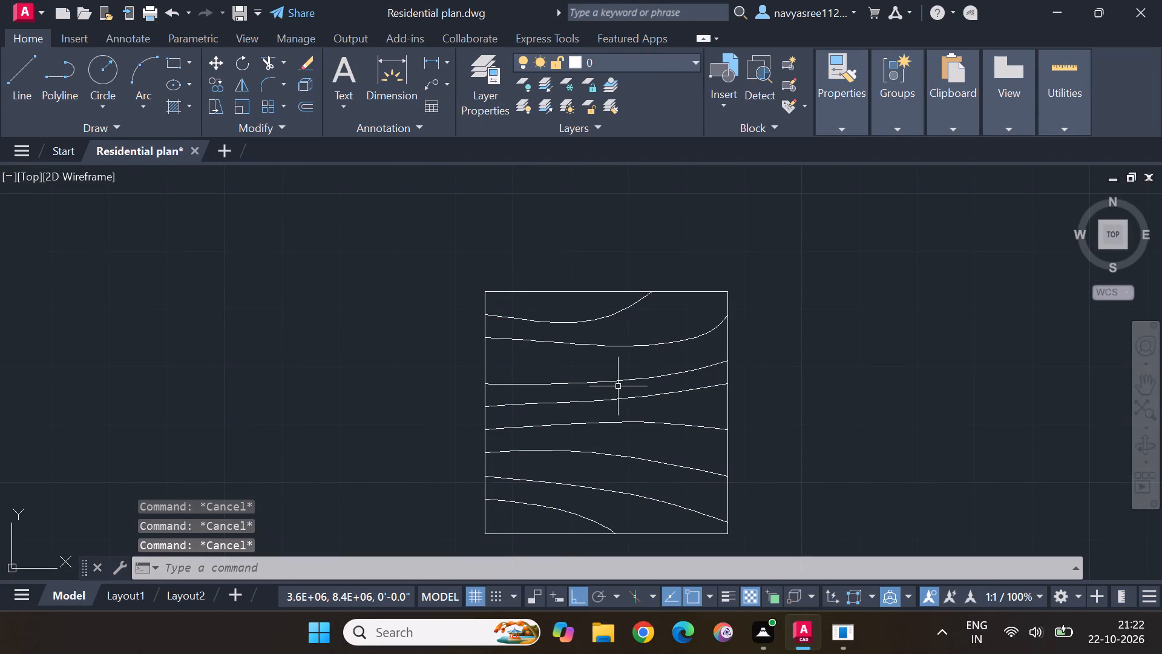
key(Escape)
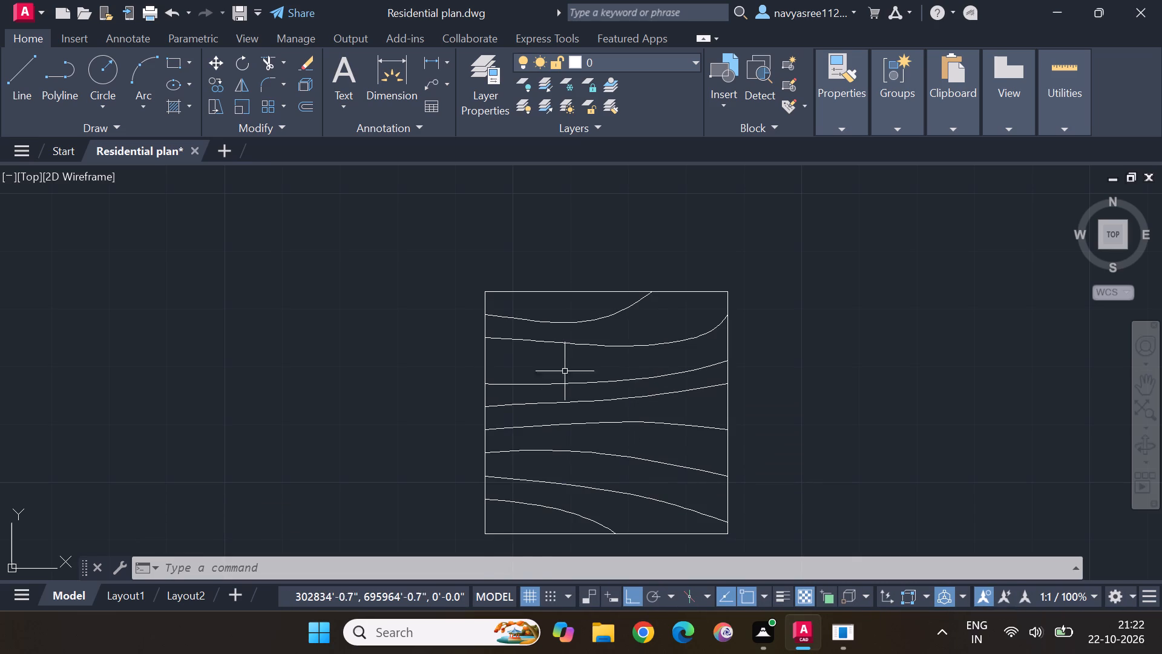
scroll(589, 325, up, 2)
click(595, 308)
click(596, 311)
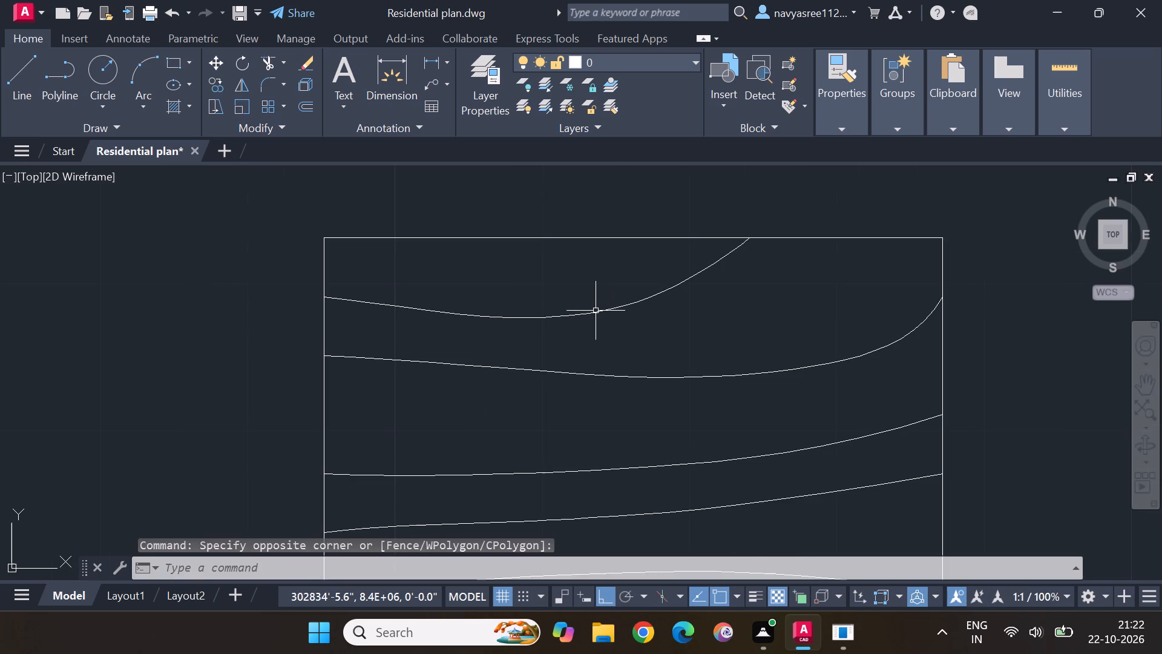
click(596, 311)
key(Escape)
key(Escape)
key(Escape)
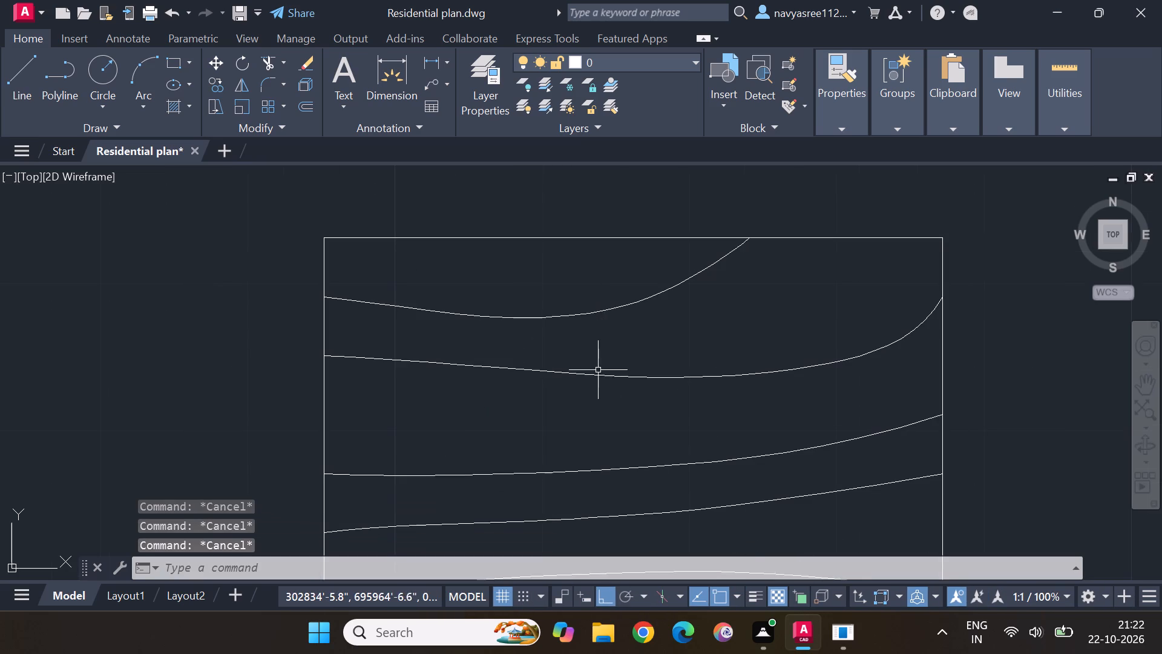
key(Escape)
Explode the square wood-grain table block into separate objects.
scroll(583, 437, down, 1)
middle_drag(583, 438, 667, 303)
scroll(669, 305, down, 1)
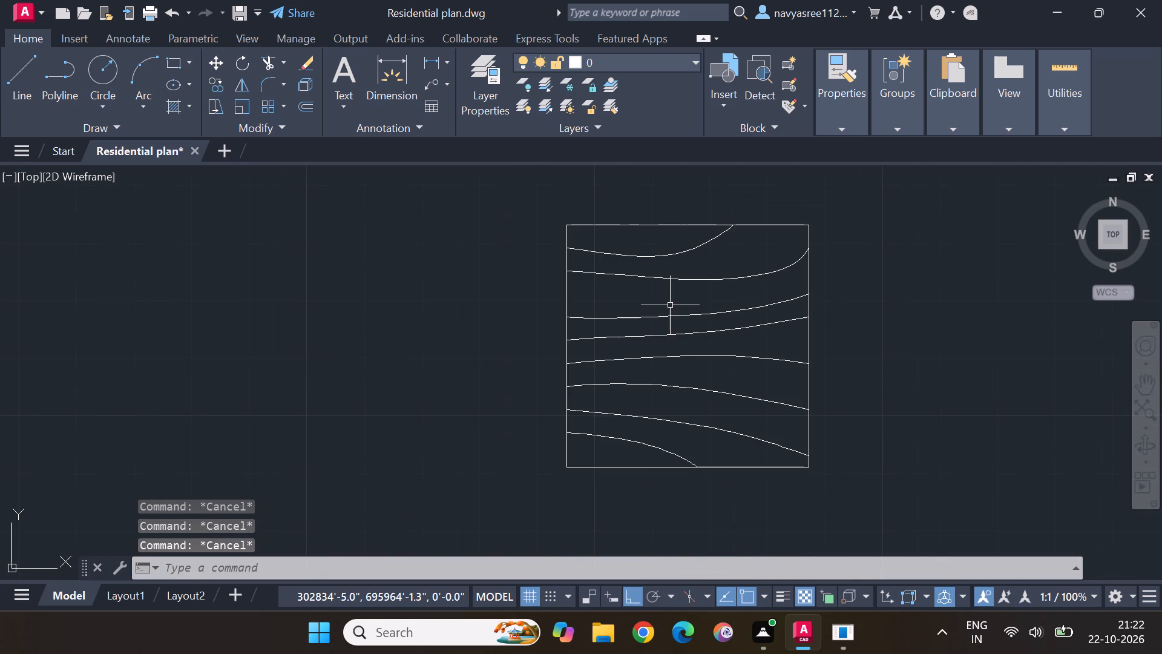
click(648, 443)
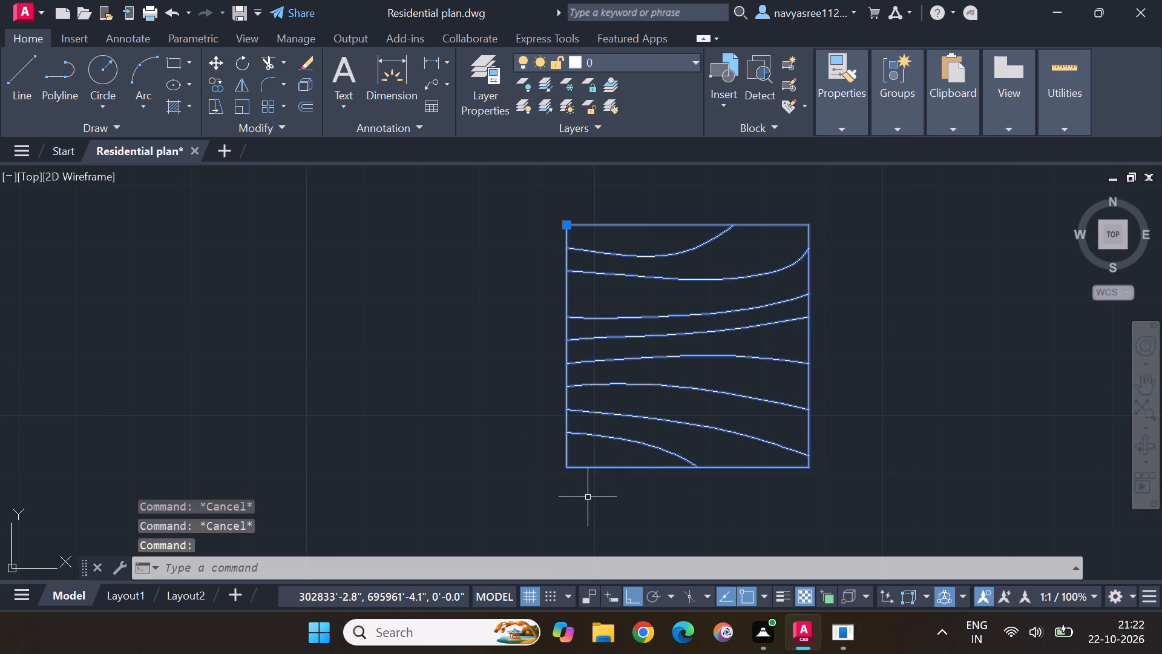
key(x)
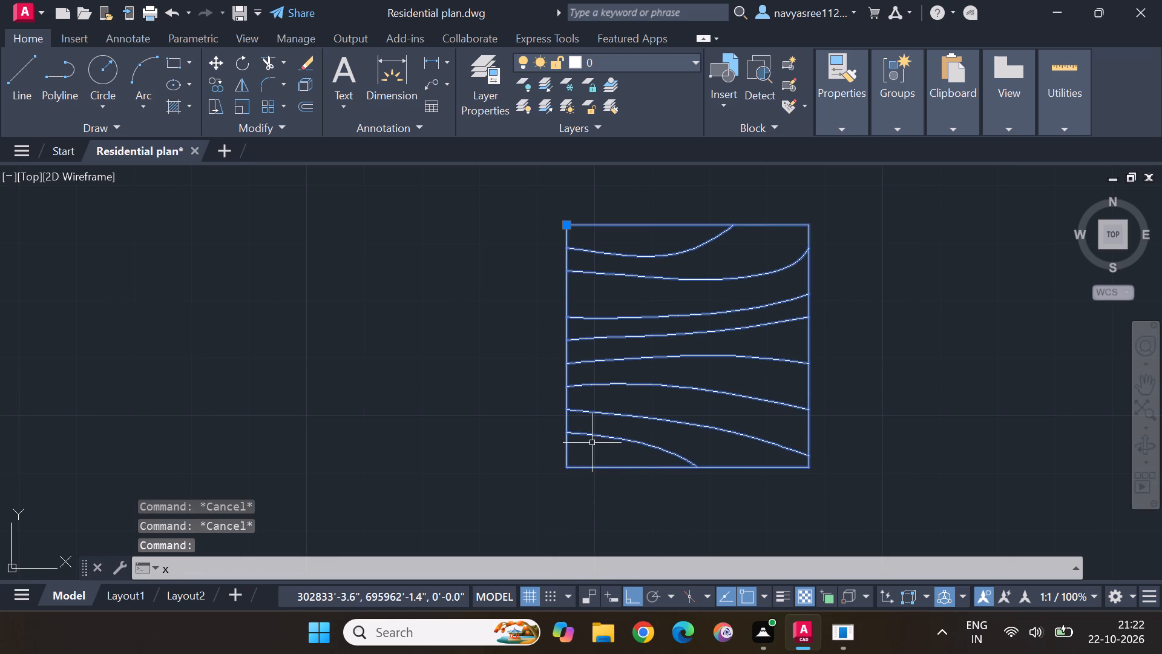
key(Return)
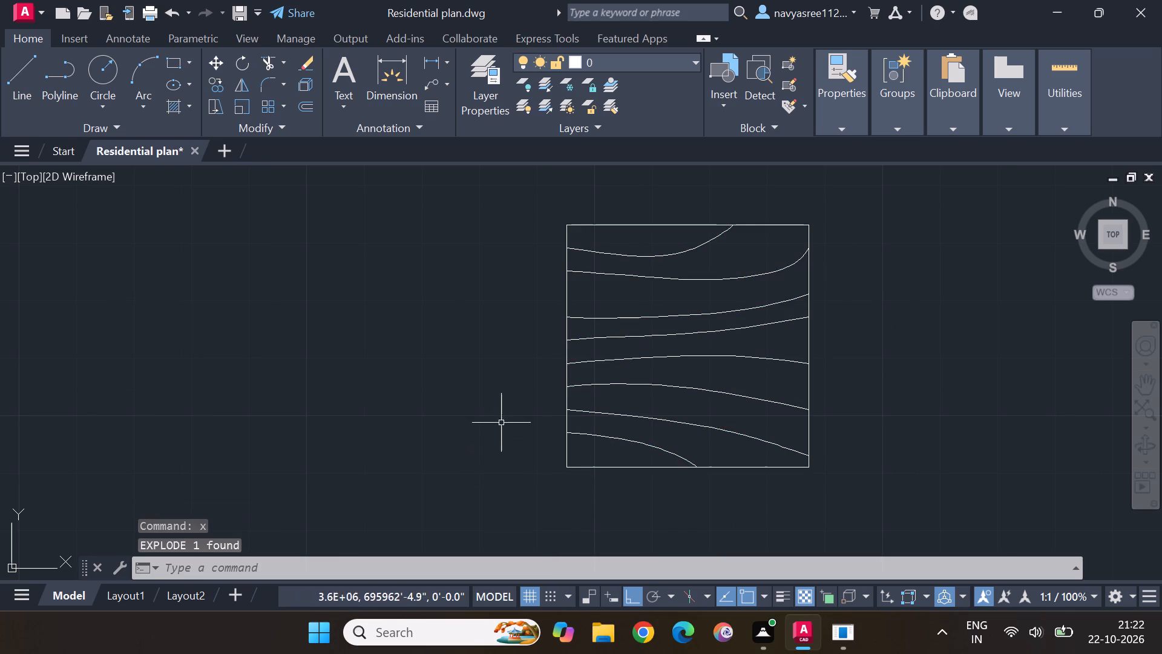
Erase the eight curved grain lines inside the square, keeping only its outline.
click(647, 256)
click(689, 281)
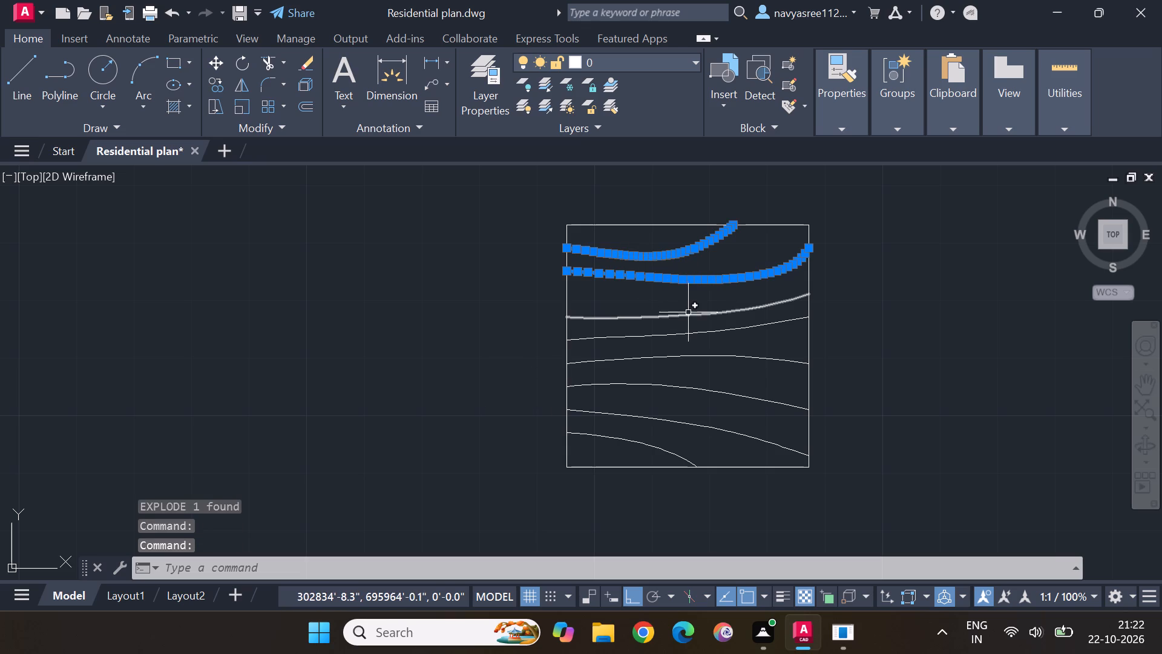
click(688, 312)
click(687, 338)
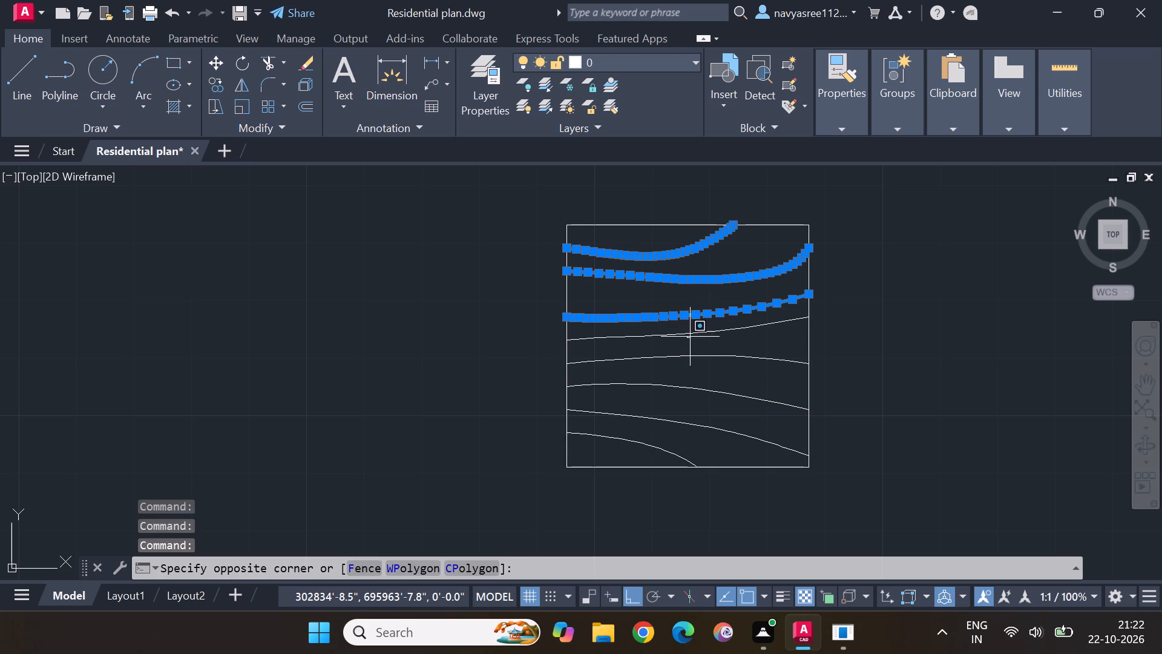
click(695, 333)
click(702, 333)
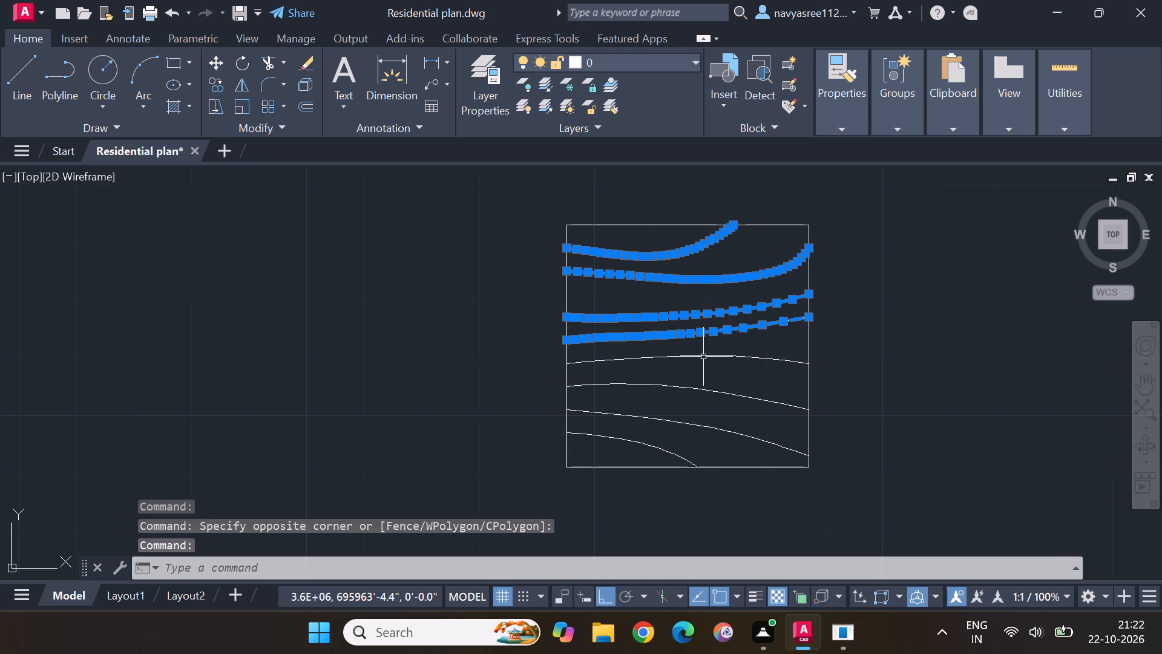
click(706, 355)
click(684, 385)
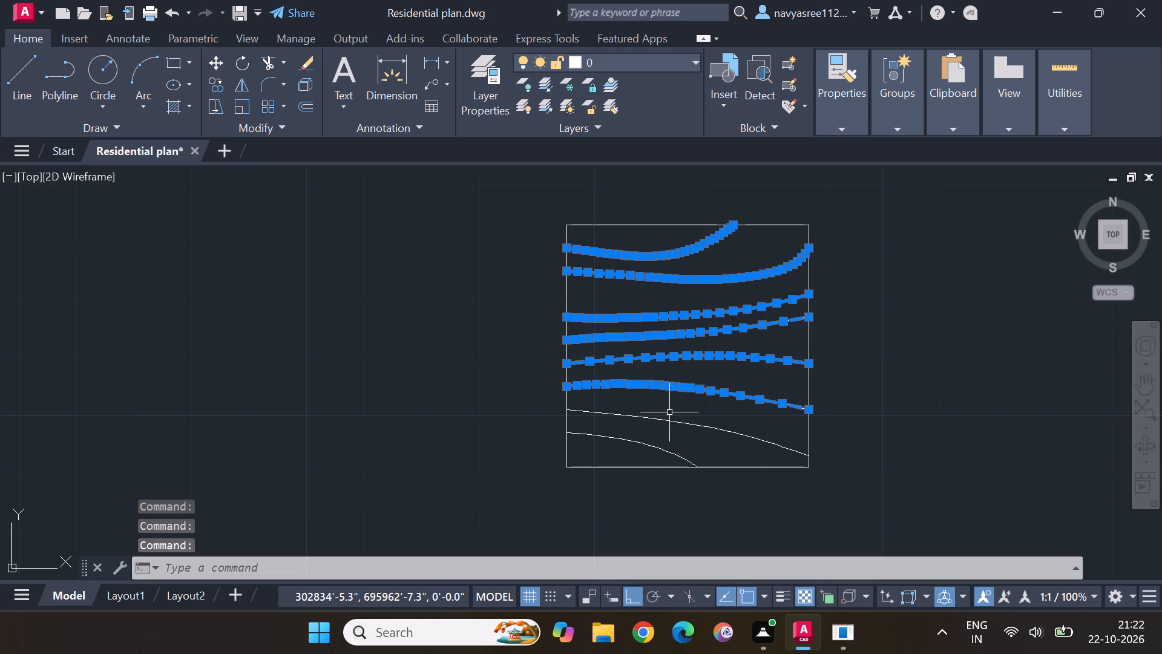
click(666, 418)
click(651, 445)
key(Delete)
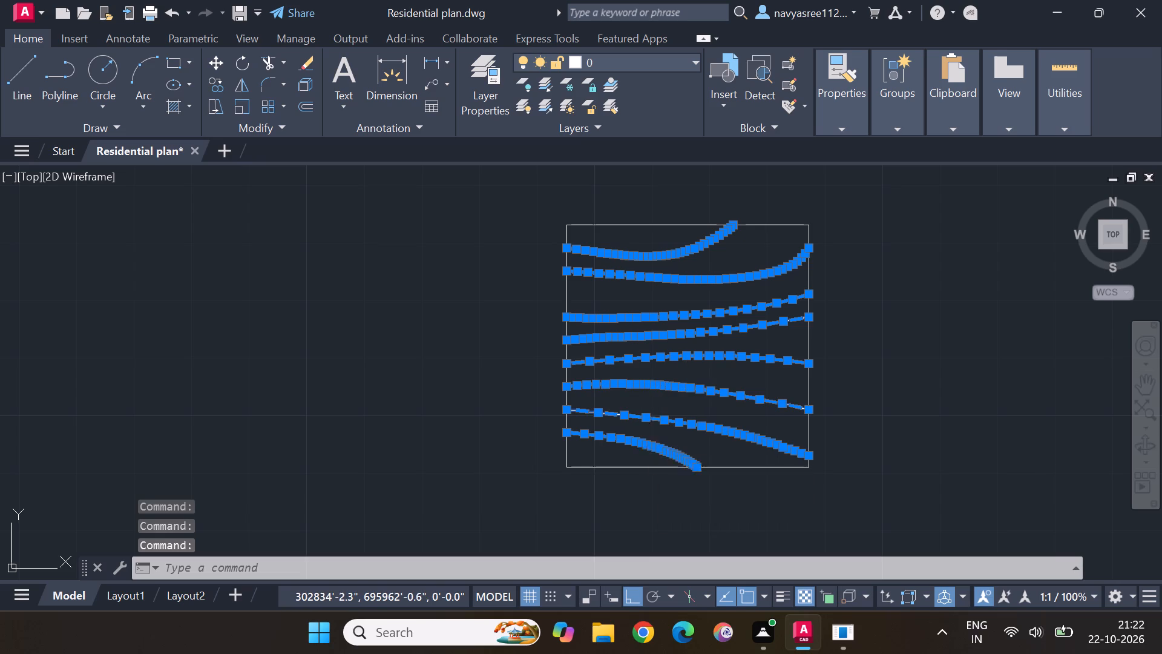
Explode the rectangular wood-grain table block below the square.
scroll(688, 399, down, 3)
middle_drag(720, 488, 721, 466)
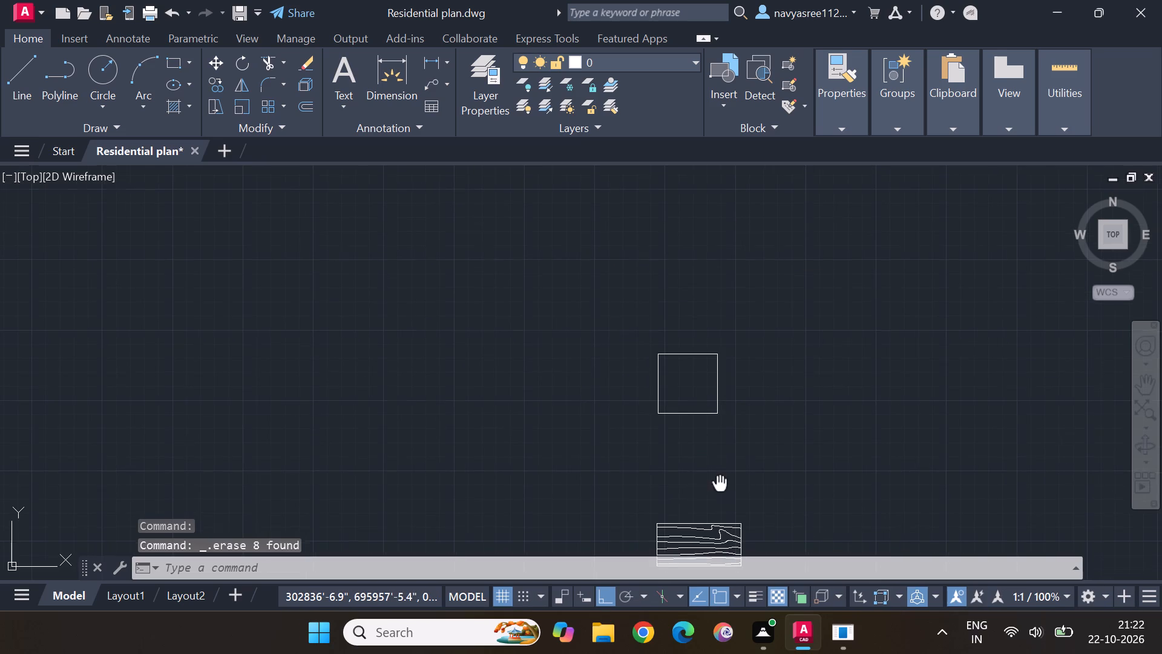
middle_drag(721, 466, 792, 234)
scroll(772, 299, up, 3)
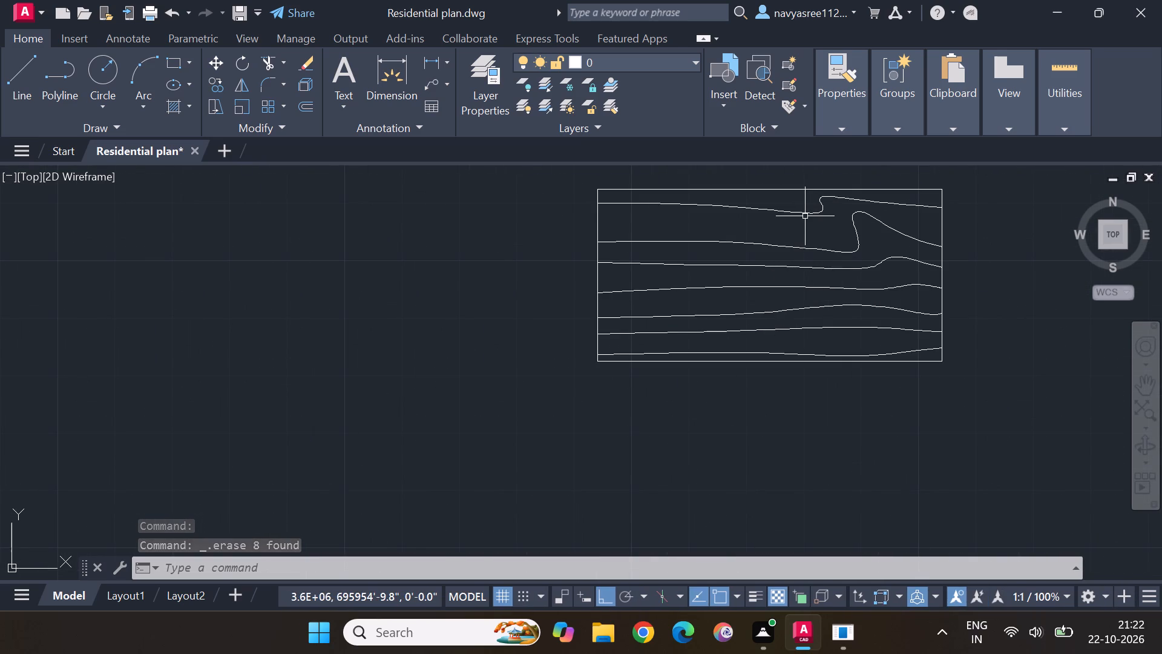
click(807, 213)
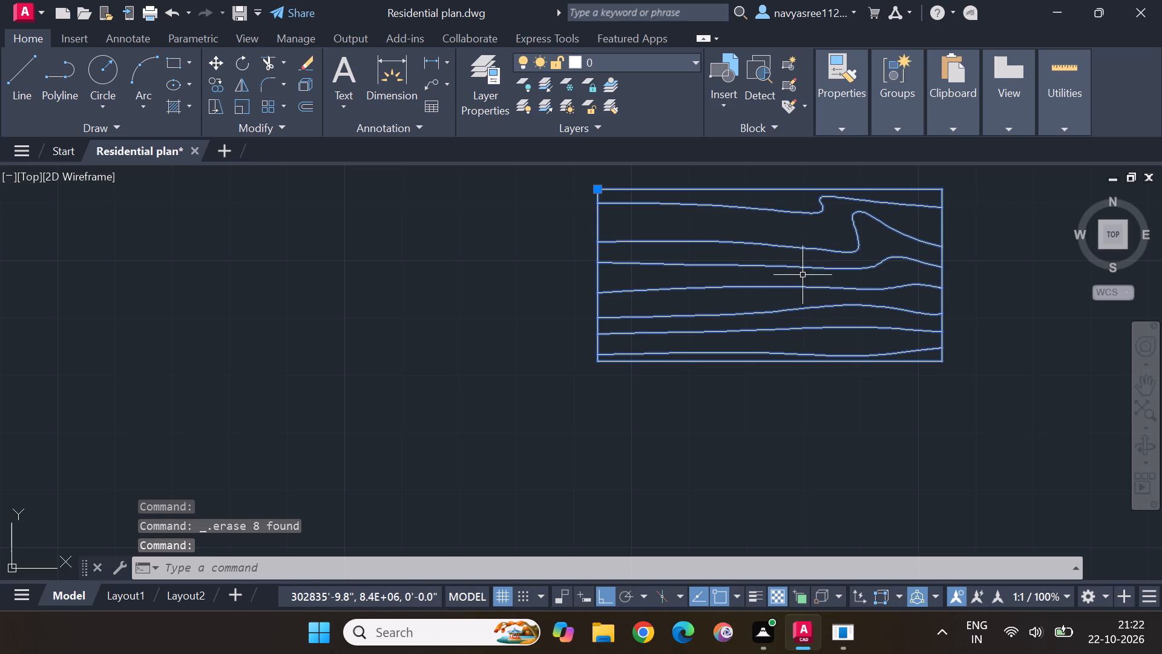
key(x)
key(Return)
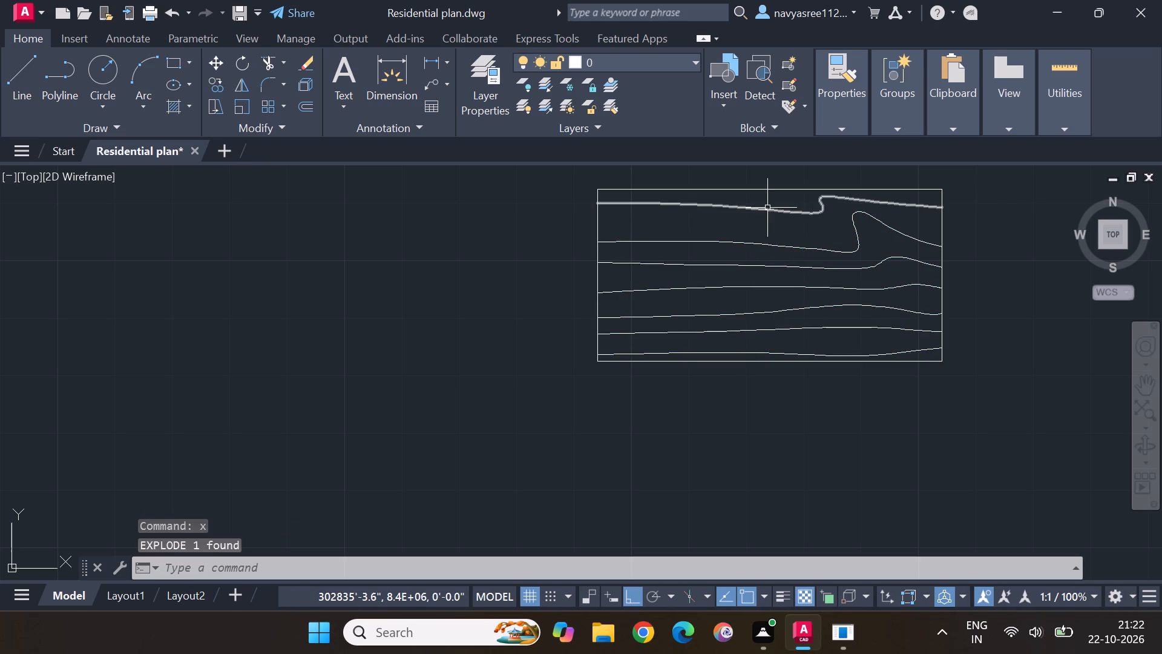
Erase the seven wavy grain lines inside the rectangle, keeping only its outline.
click(767, 208)
click(766, 244)
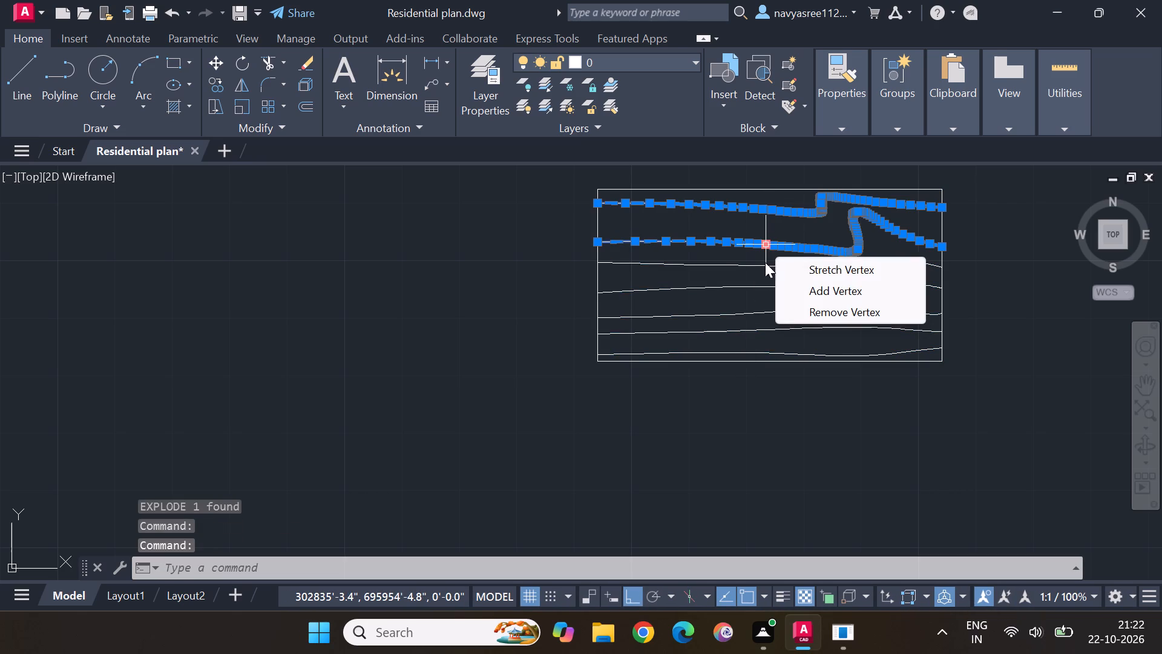
click(763, 266)
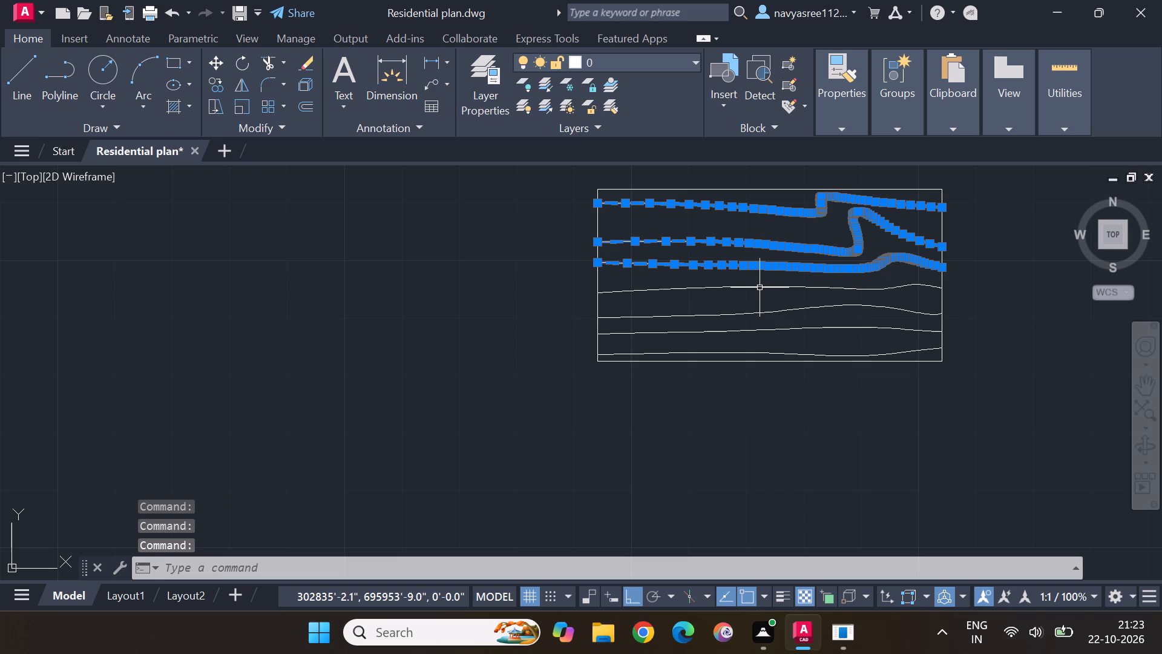
click(761, 287)
click(760, 313)
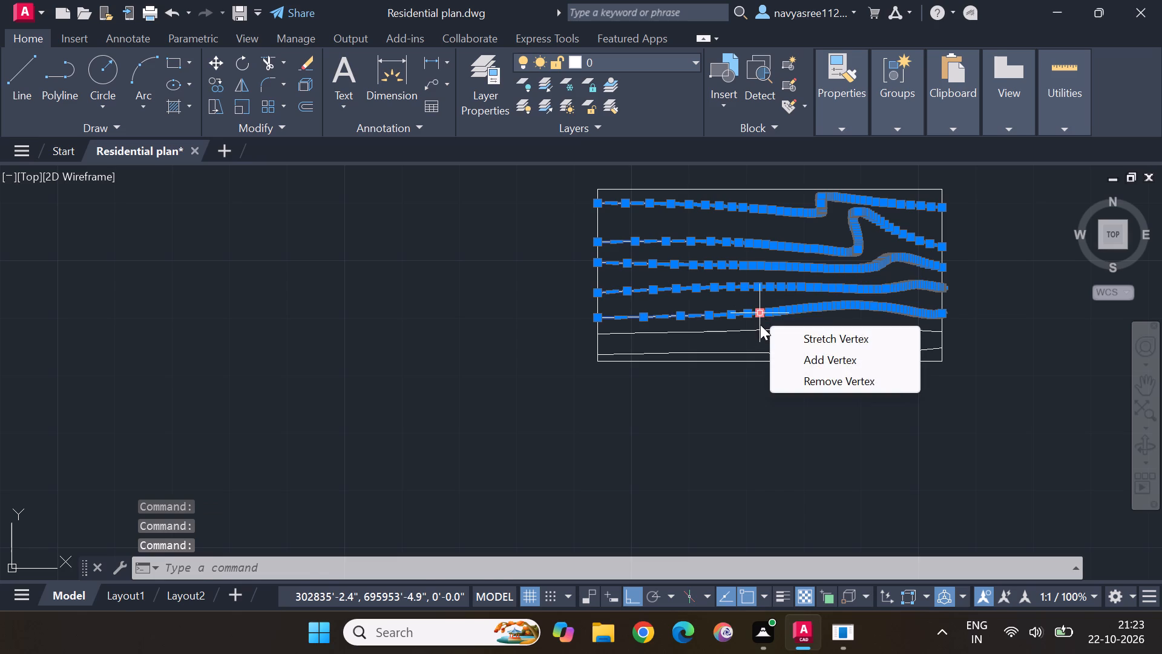
click(760, 325)
click(760, 329)
click(765, 326)
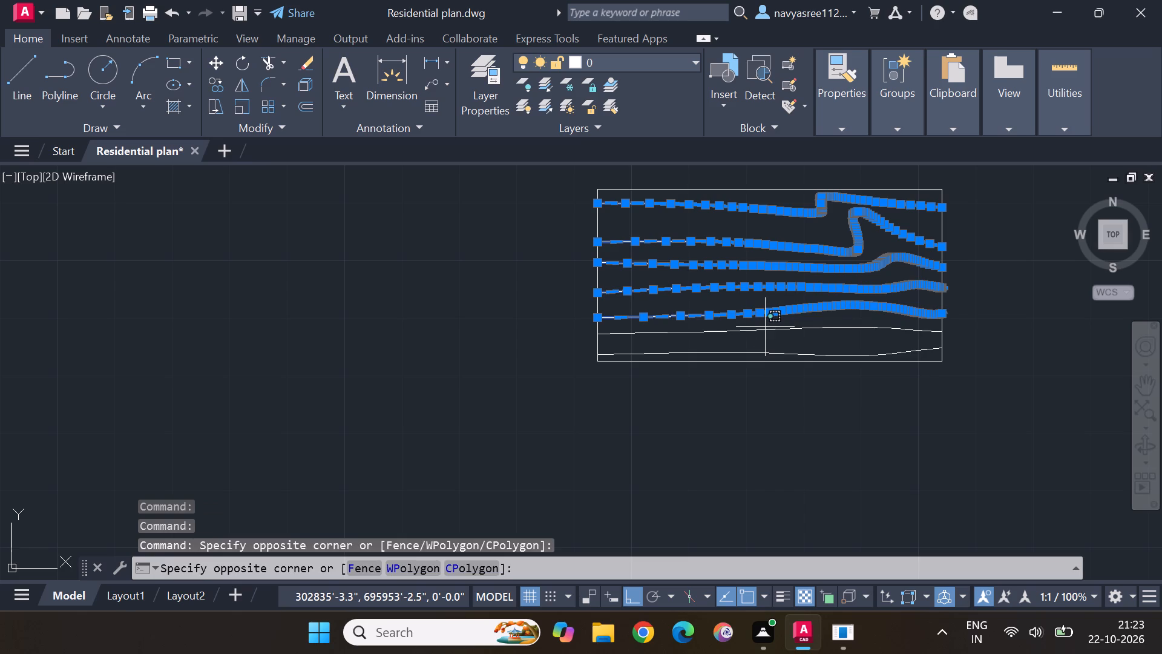
click(765, 327)
drag(792, 328, 798, 323)
click(792, 355)
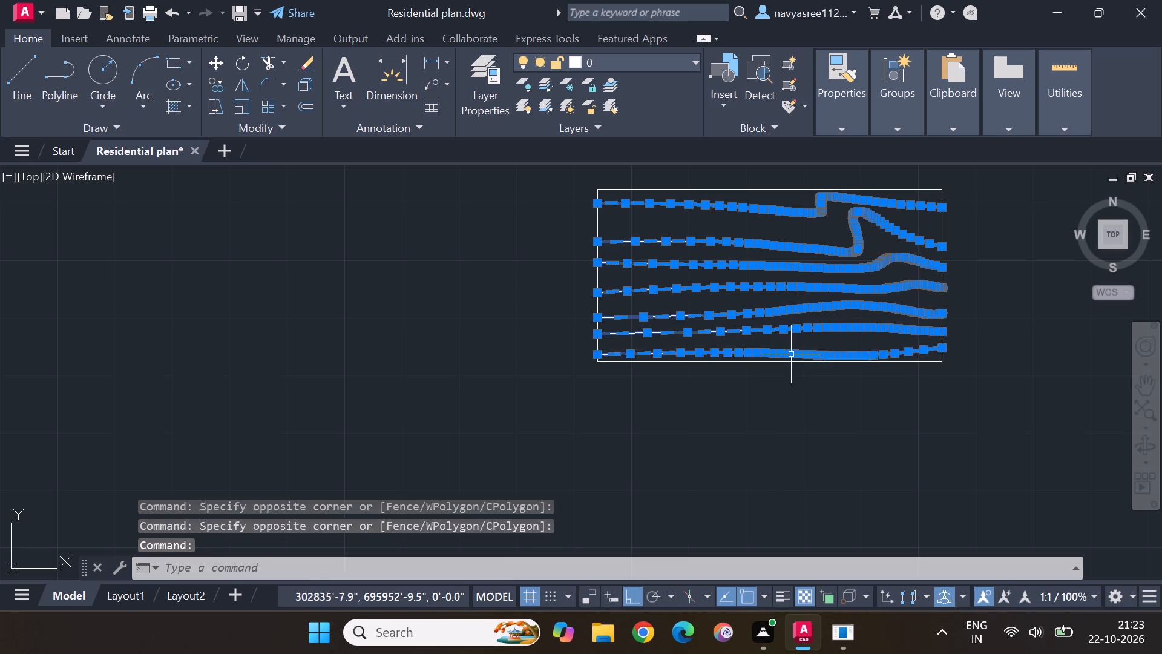
key(Delete)
Move the empty rectangle, with Ortho off, into the living room between the two facing two-seat sofas beside the three-seat sofa.
scroll(822, 296, down, 2)
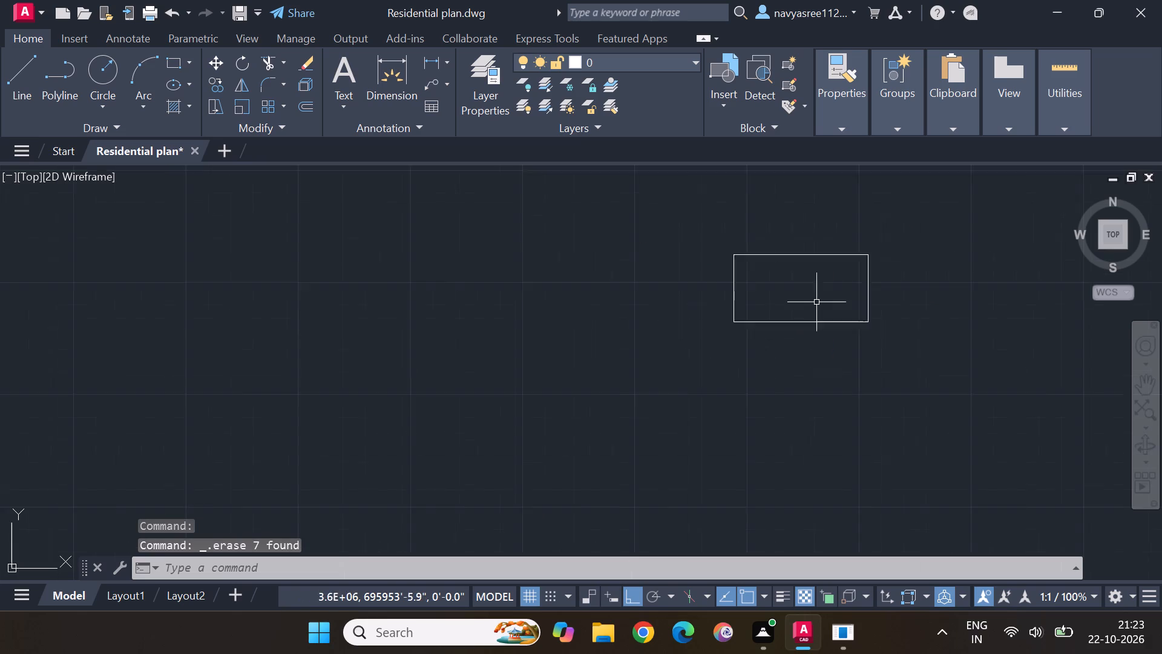
scroll(816, 302, down, 1)
middle_drag(954, 308, 806, 381)
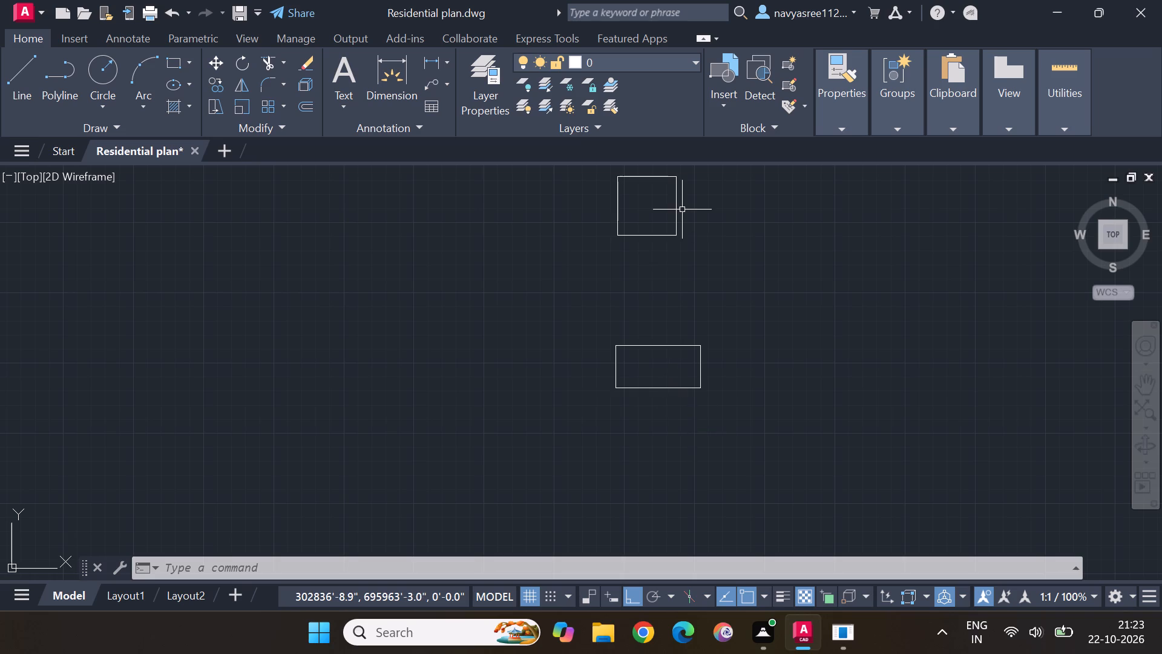
scroll(683, 210, down, 2)
middle_drag(856, 280, 661, 366)
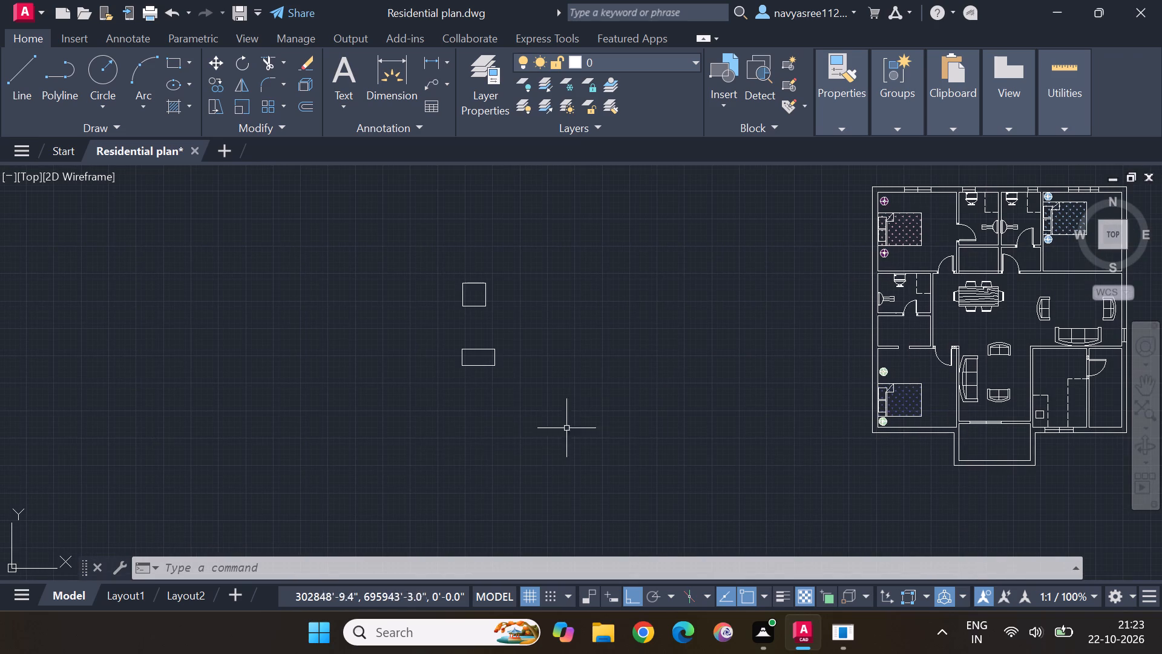
click(483, 365)
scroll(485, 359, up, 2)
drag(559, 386, 359, 424)
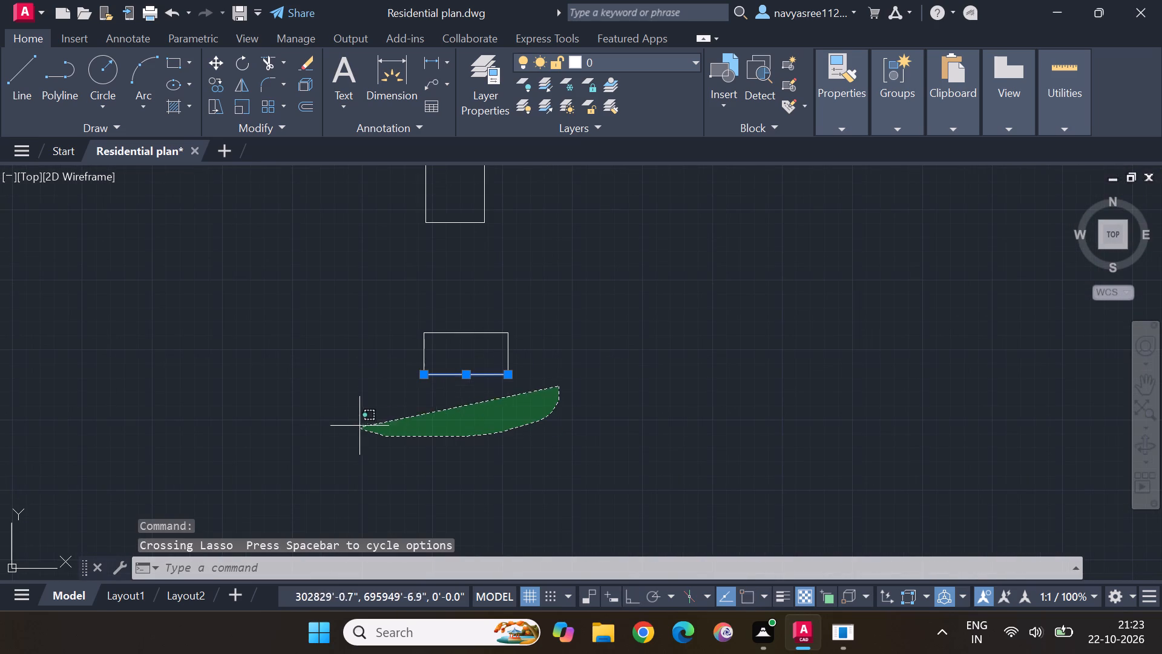
drag(359, 424, 591, 322)
scroll(585, 327, down, 2)
middle_drag(718, 318, 444, 334)
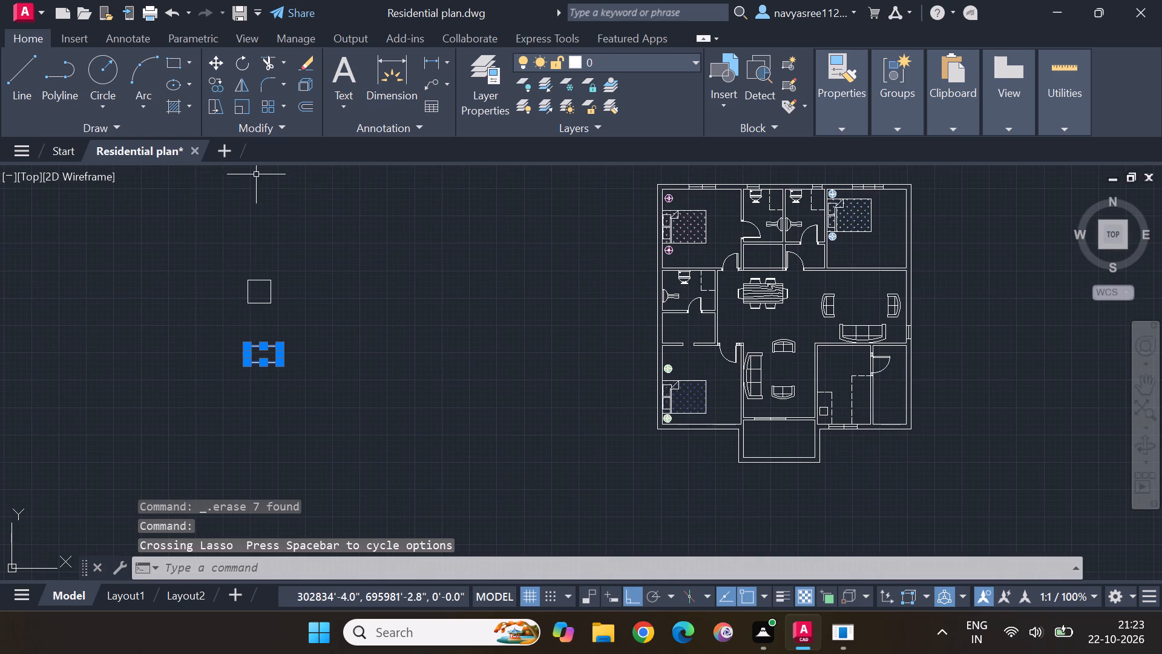
click(220, 65)
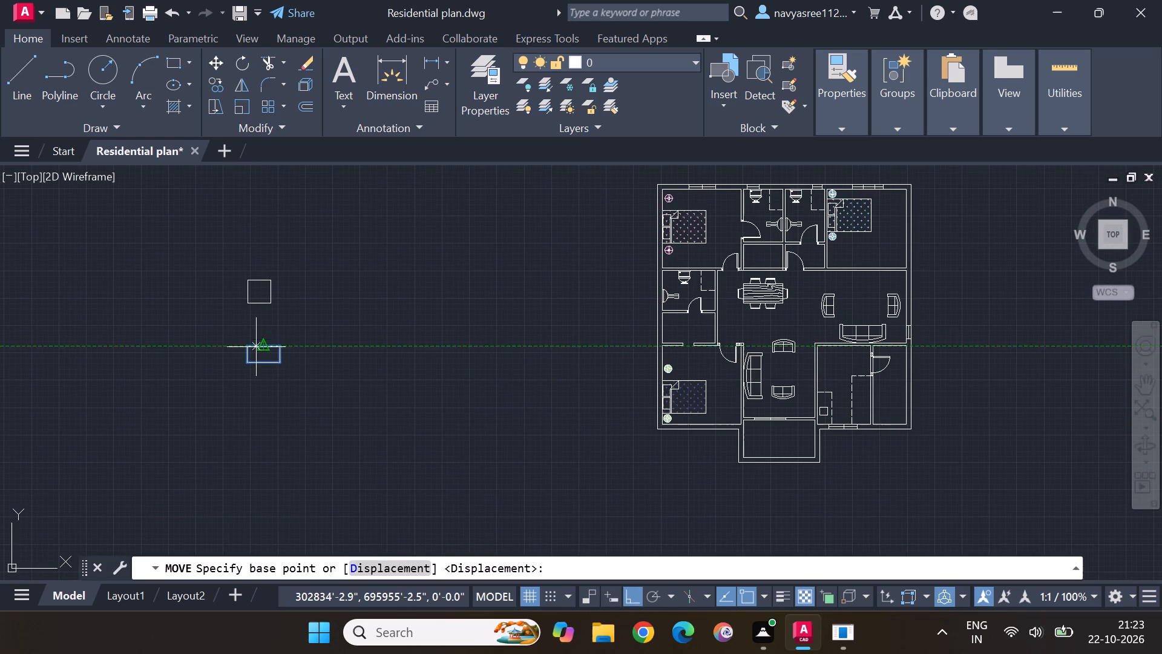
click(259, 352)
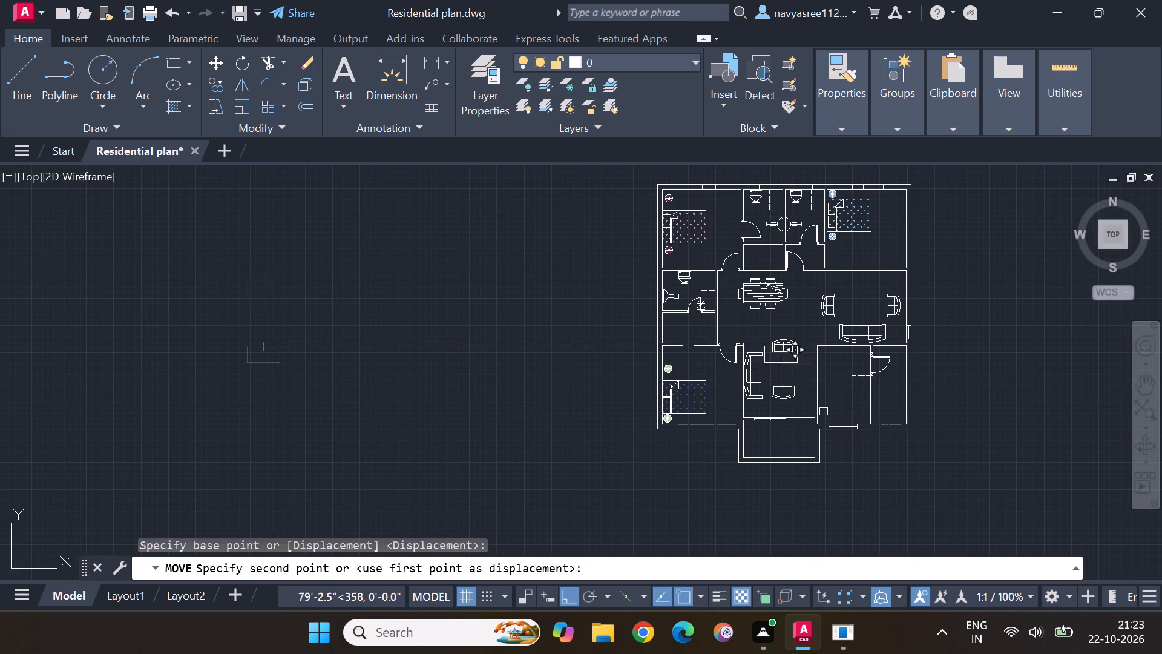
scroll(783, 374, up, 4)
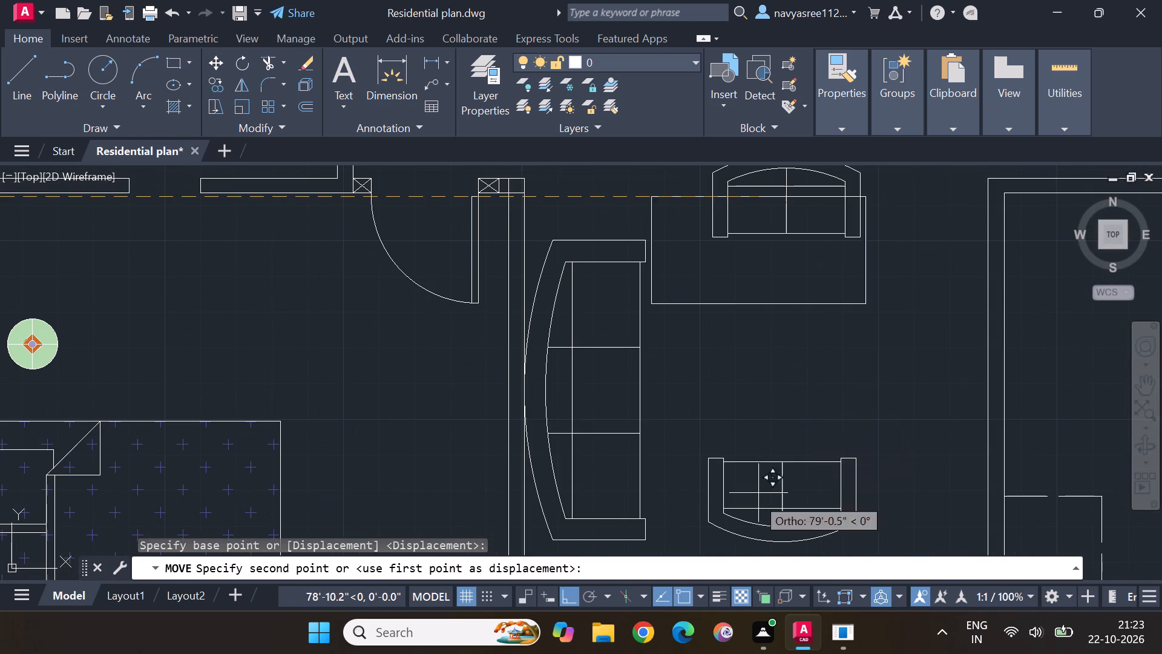
click(565, 598)
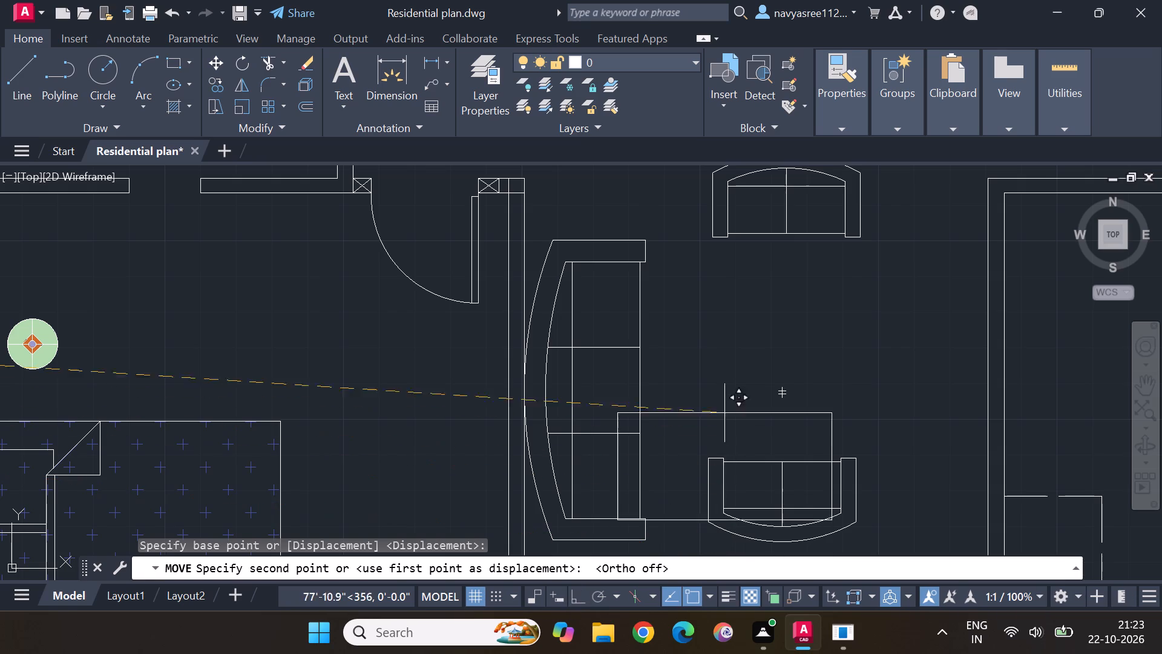
click(803, 286)
scroll(846, 325, down, 1)
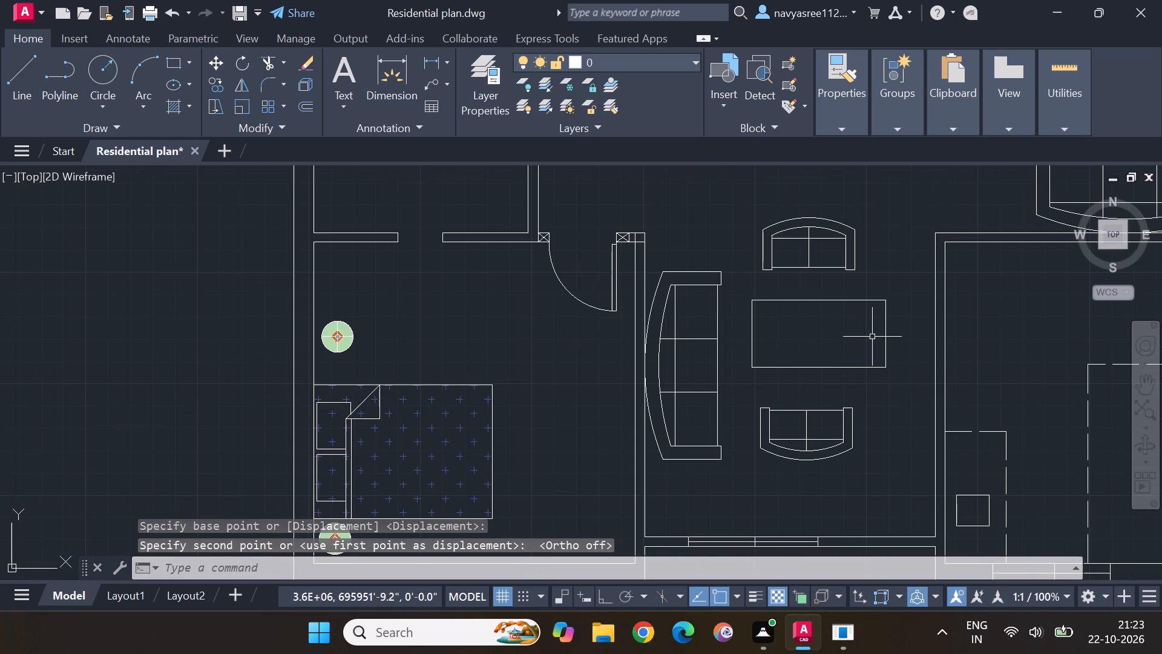
scroll(832, 319, down, 1)
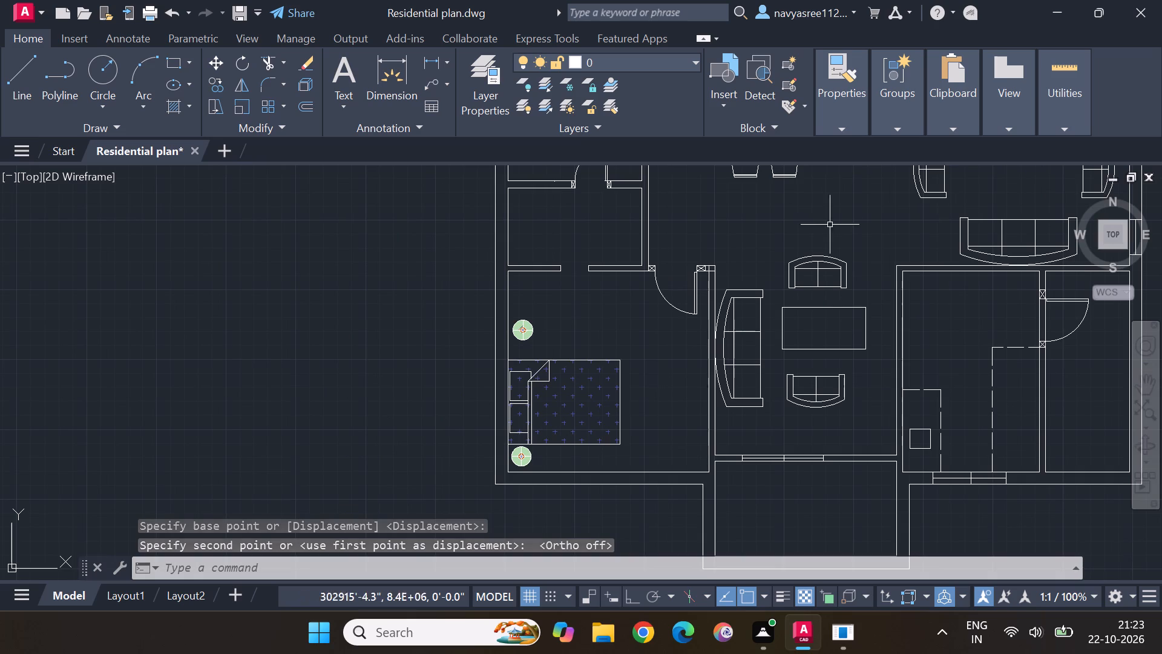
Explode the wood-grain dining table block with its six chairs in the dining area.
middle_drag(842, 223, 837, 366)
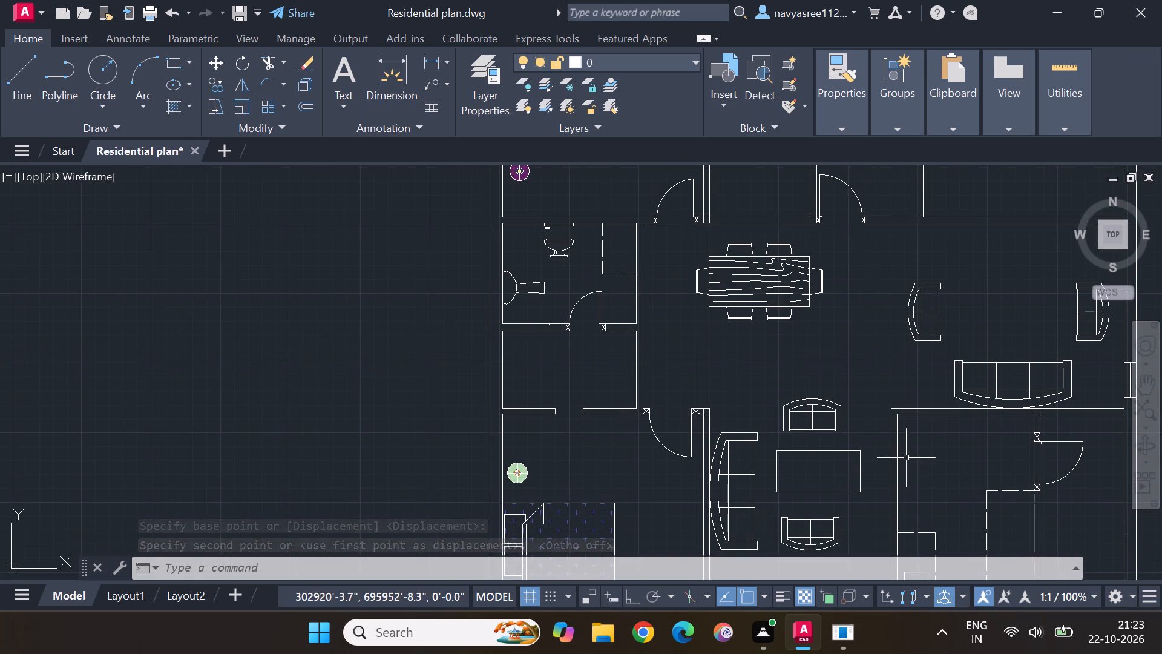
scroll(741, 281, up, 3)
click(765, 248)
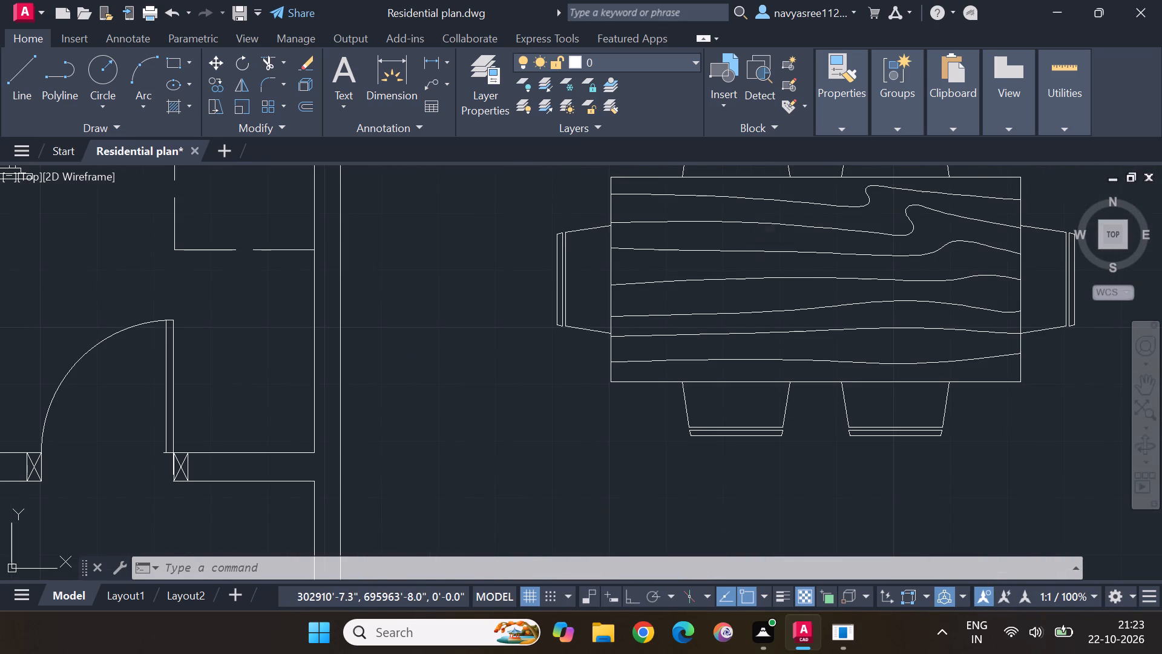
click(794, 289)
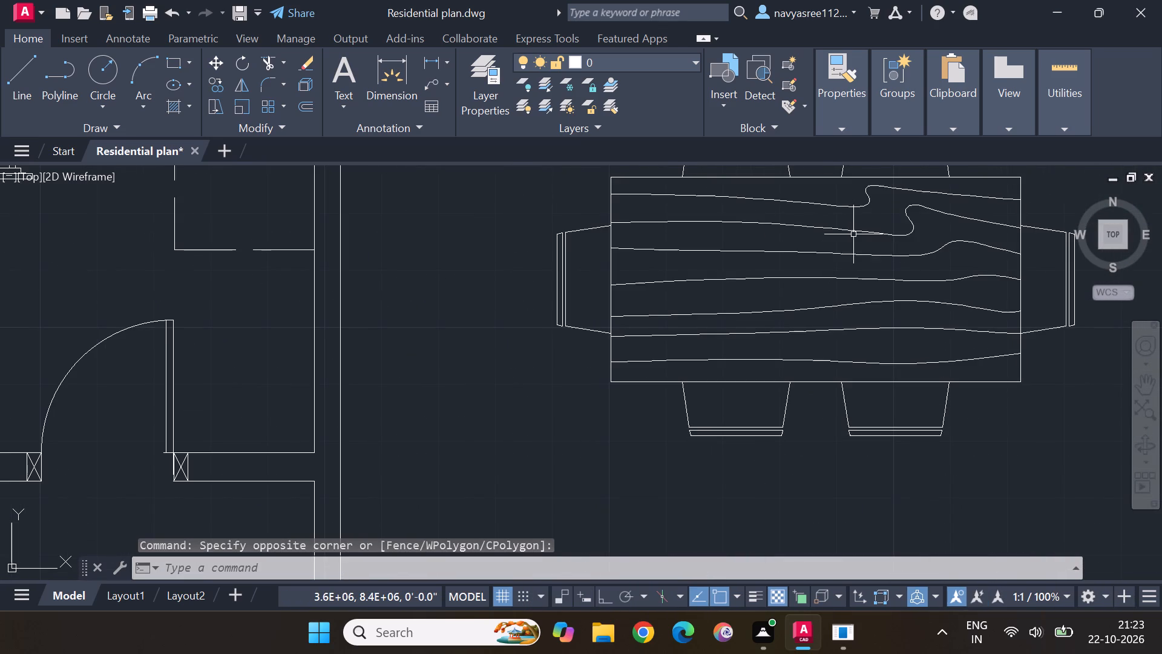
click(857, 233)
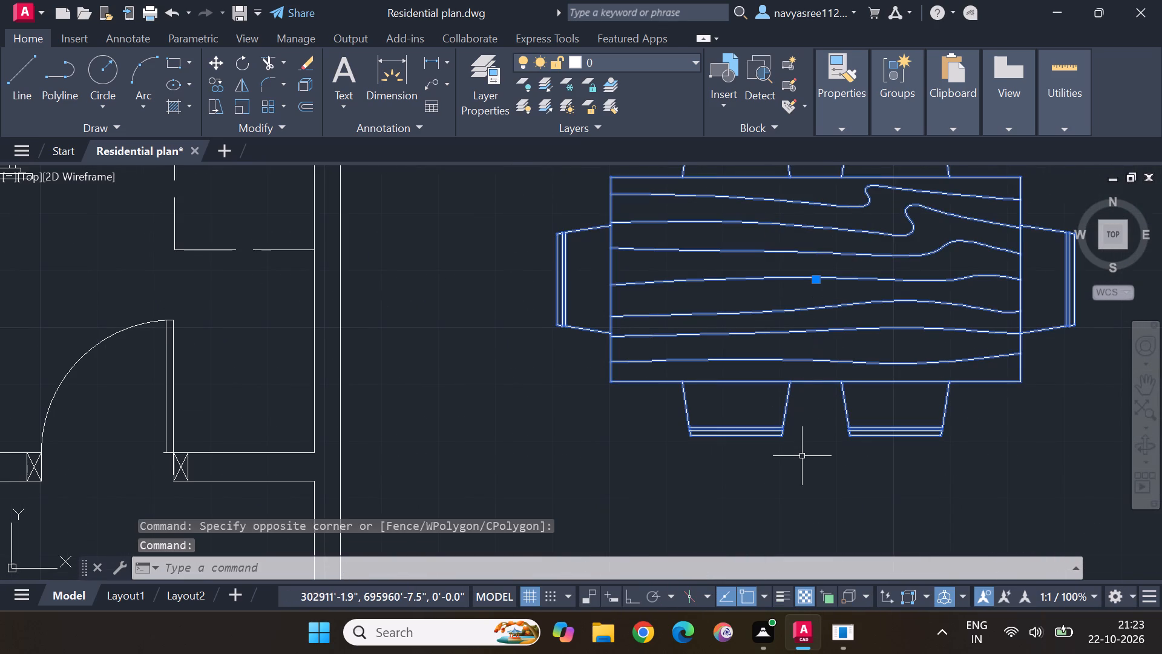
key(x)
key(Return)
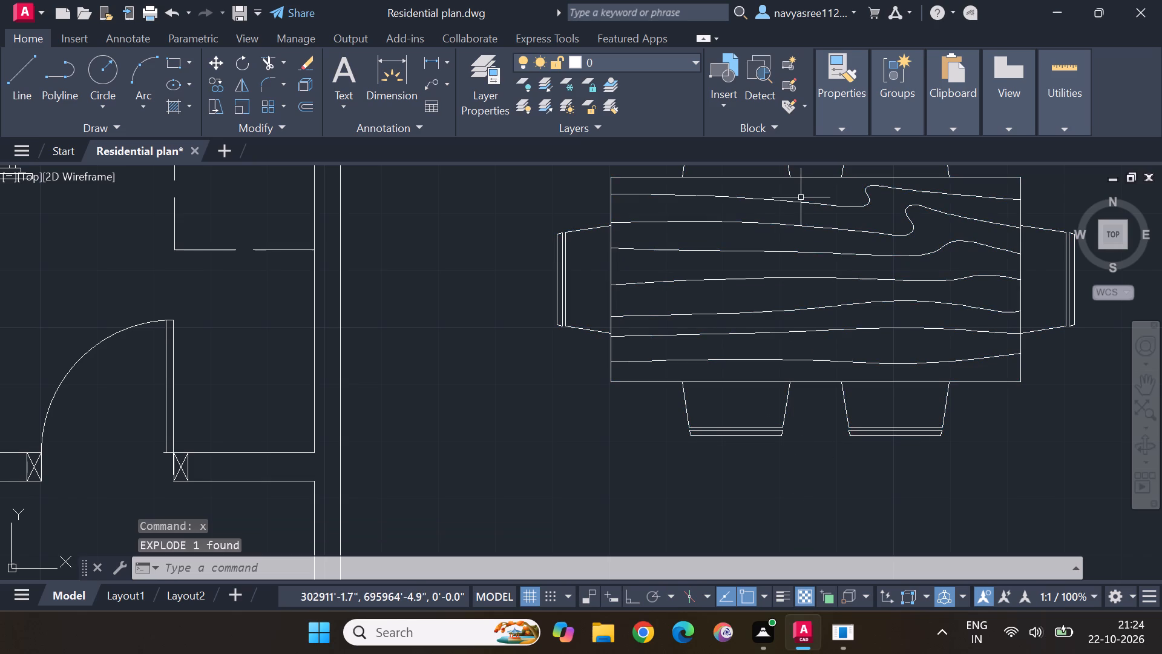
Erase the seven wavy grain lines inside the dining table, keeping its outline and chairs.
click(801, 203)
click(796, 226)
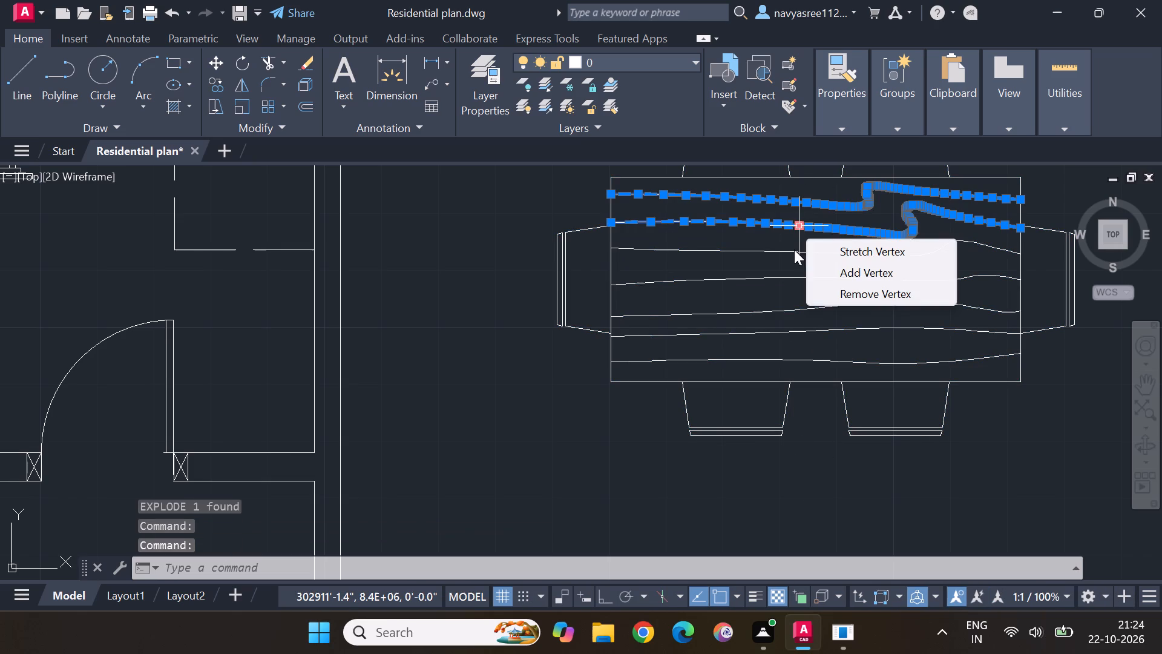
click(794, 249)
click(786, 276)
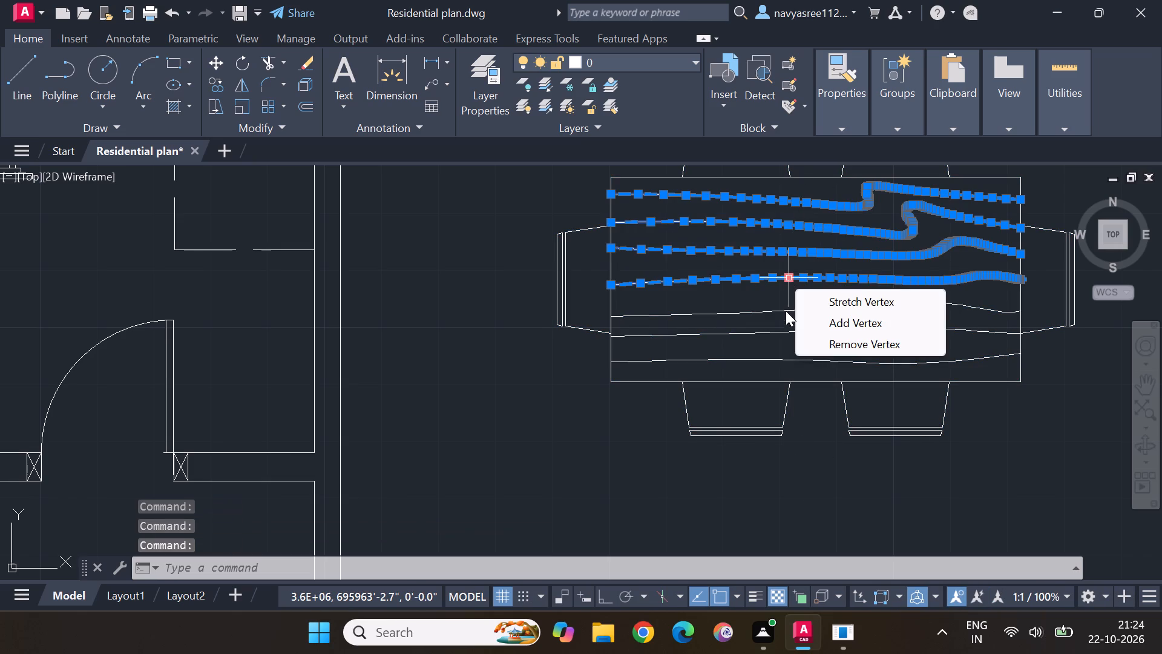
click(784, 311)
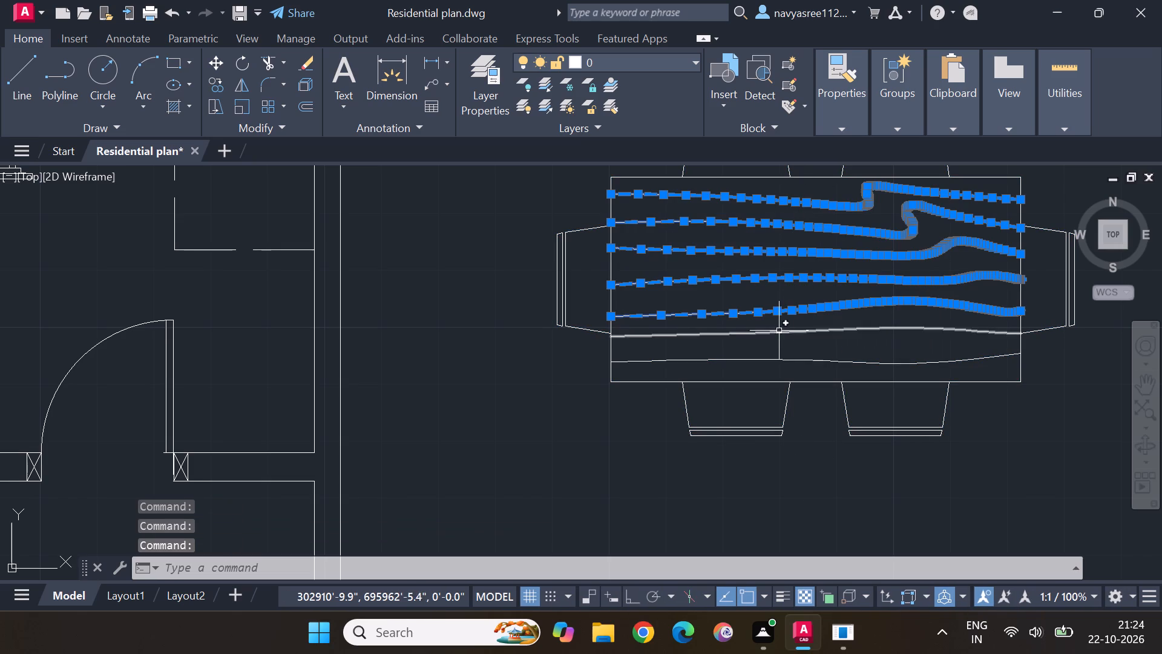
click(779, 330)
click(772, 353)
click(771, 360)
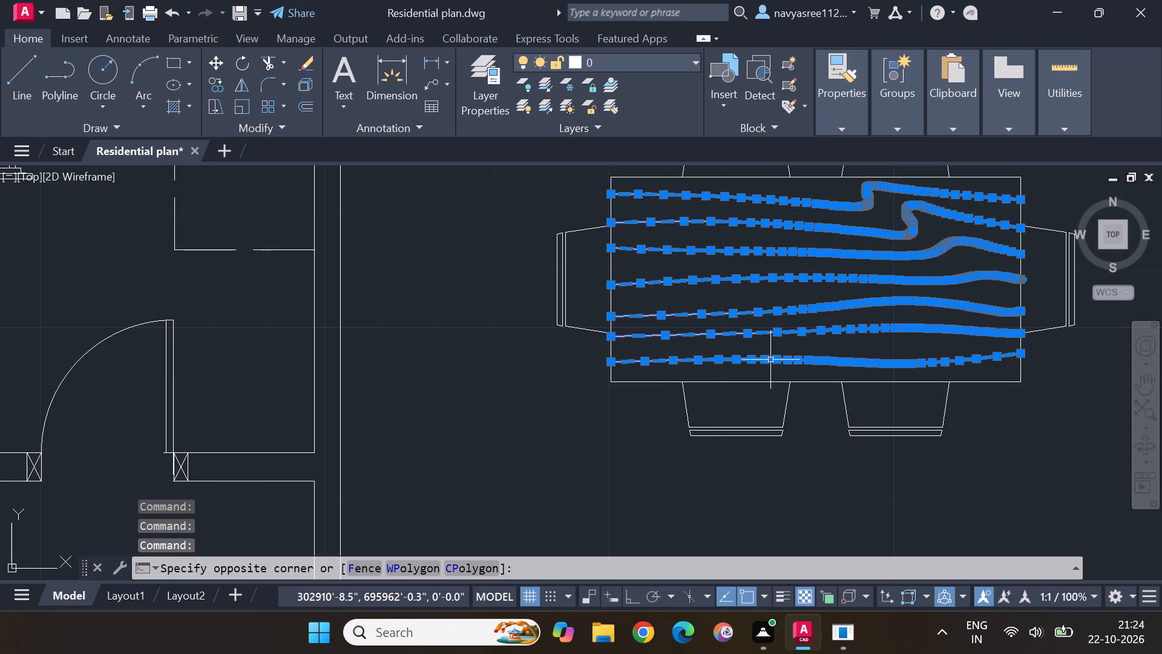
key(Delete)
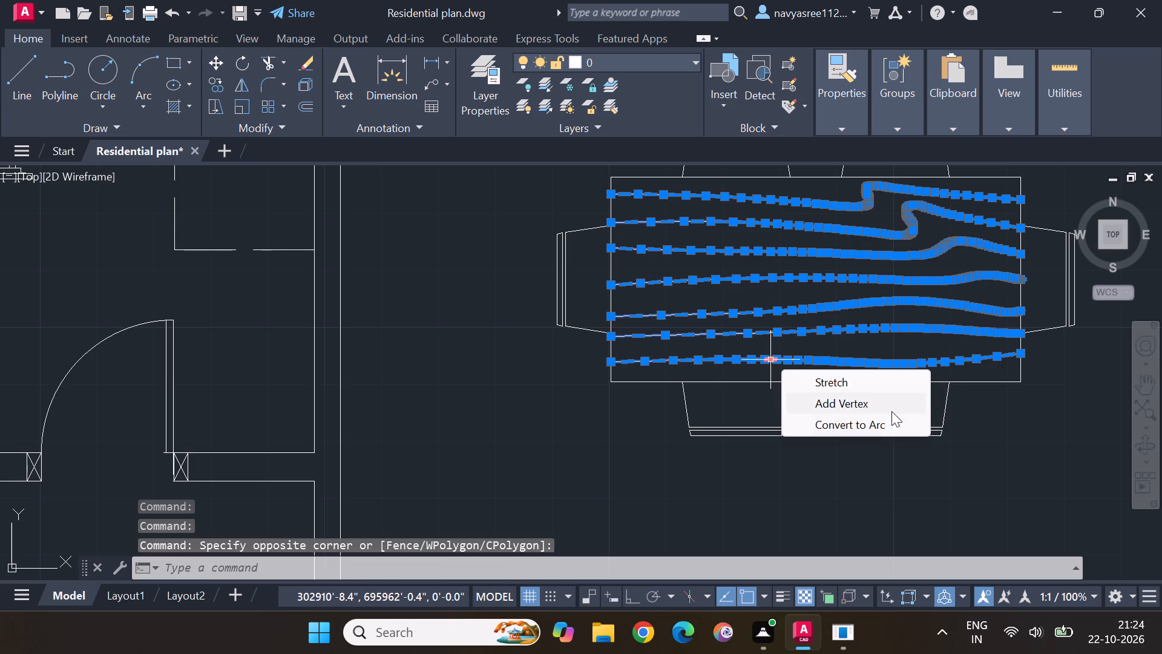
key(Delete)
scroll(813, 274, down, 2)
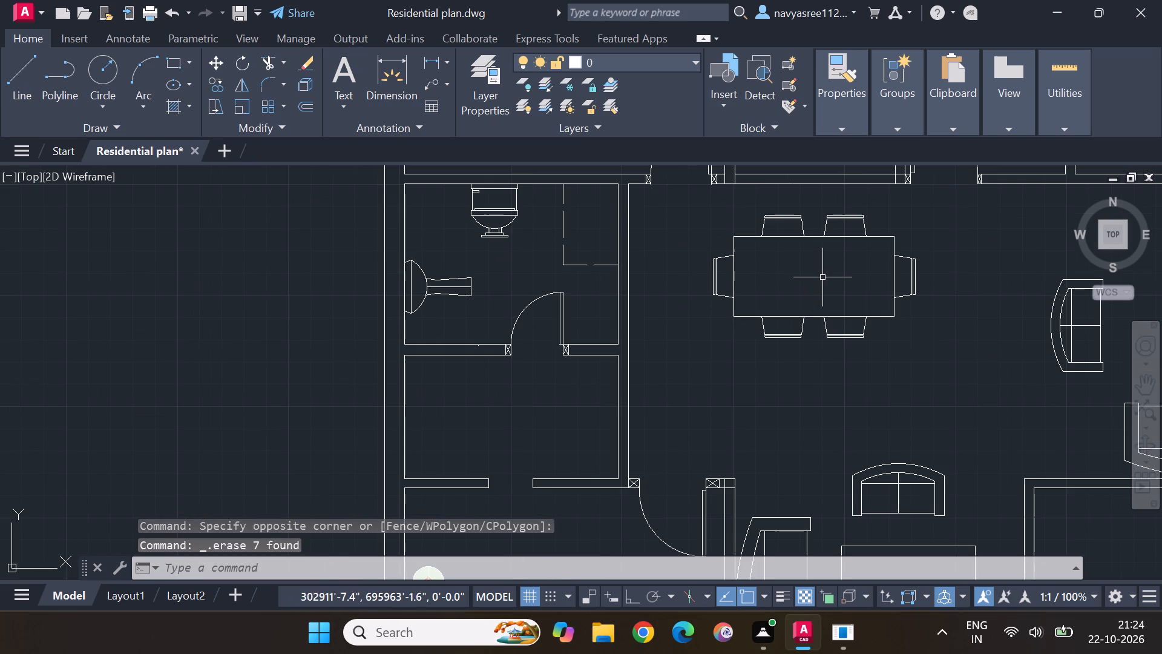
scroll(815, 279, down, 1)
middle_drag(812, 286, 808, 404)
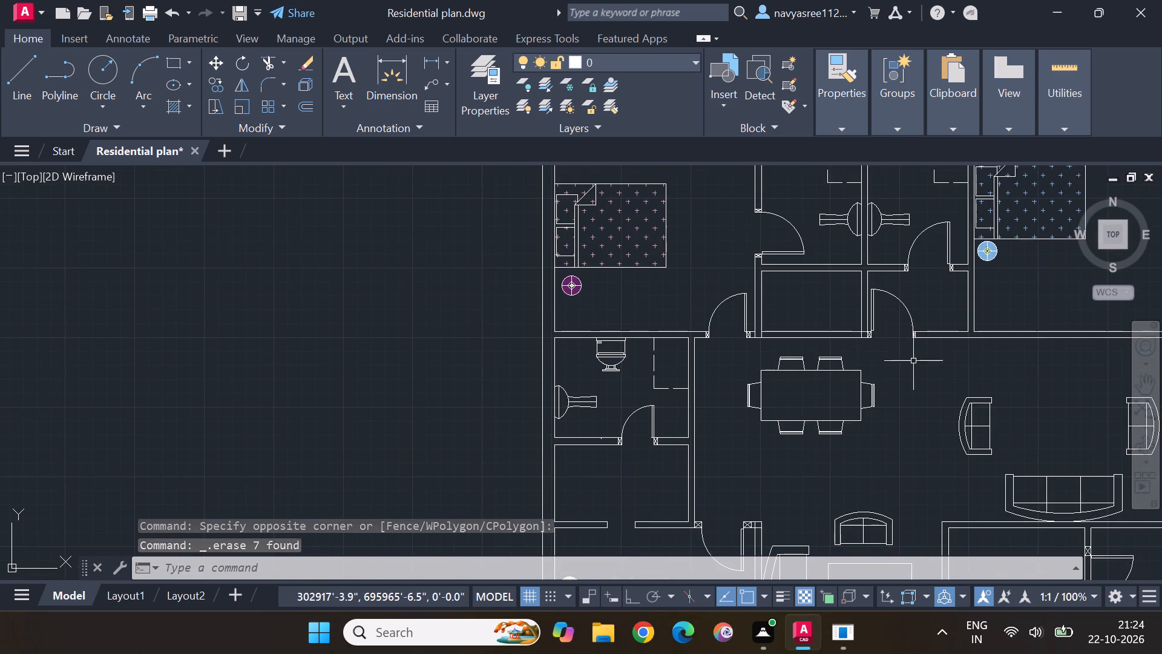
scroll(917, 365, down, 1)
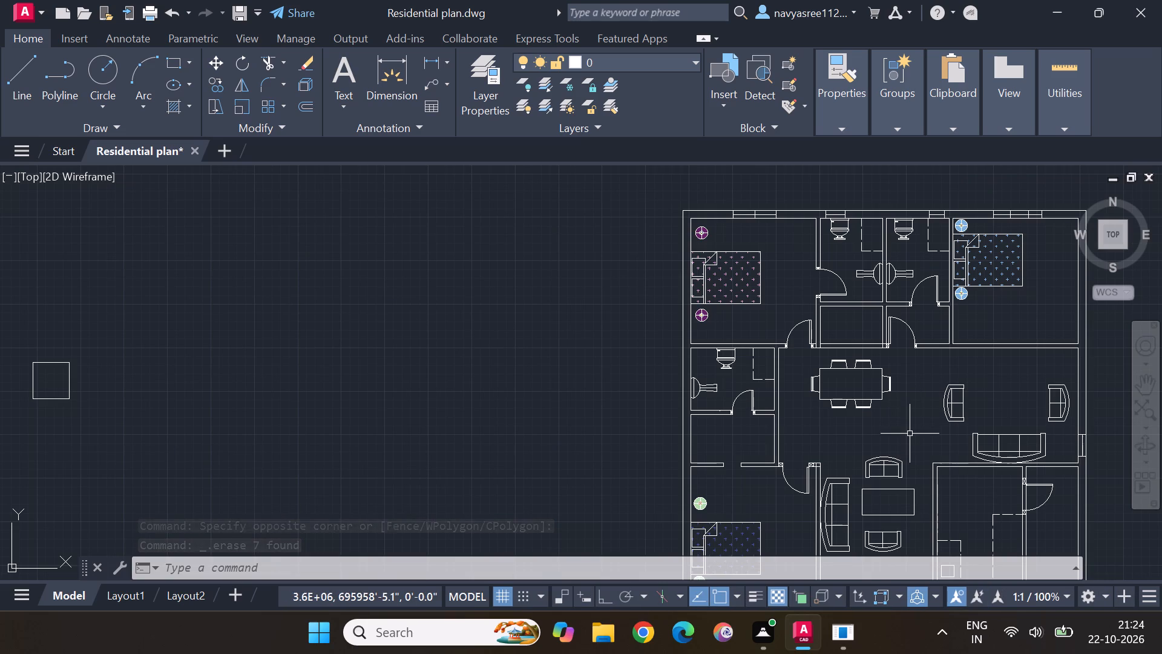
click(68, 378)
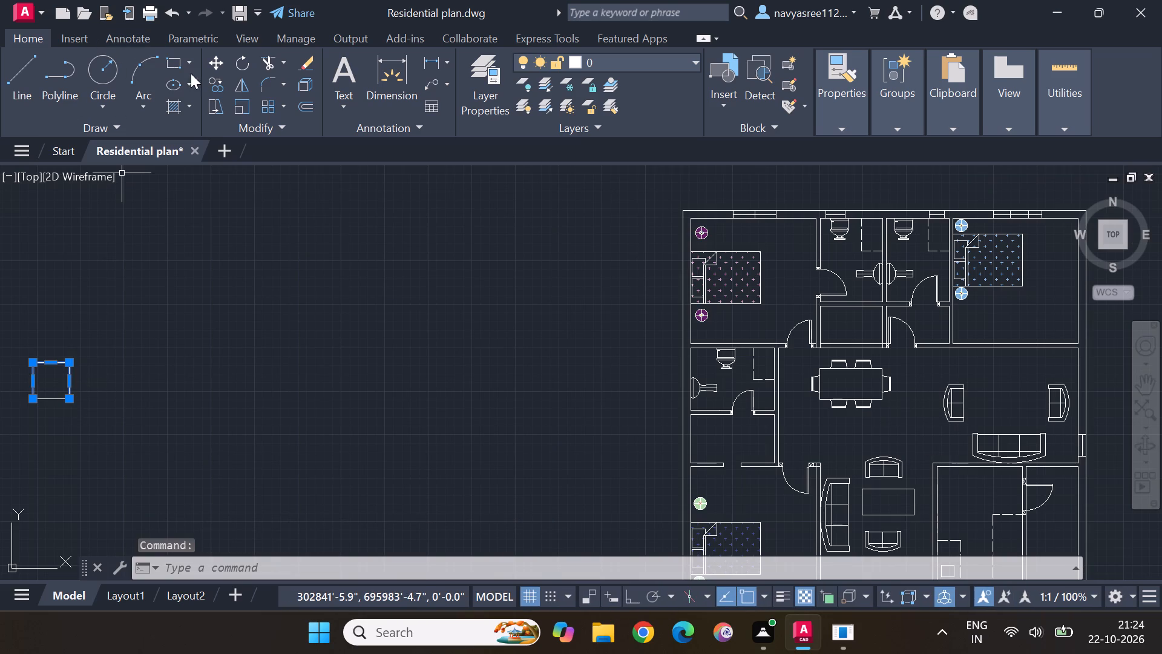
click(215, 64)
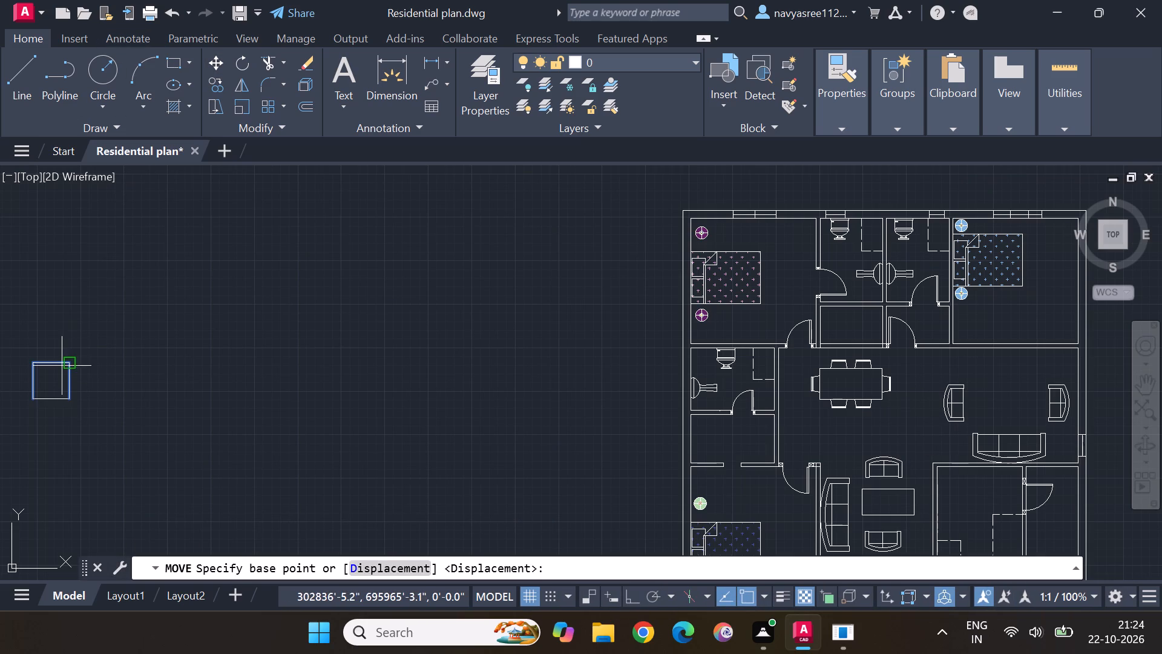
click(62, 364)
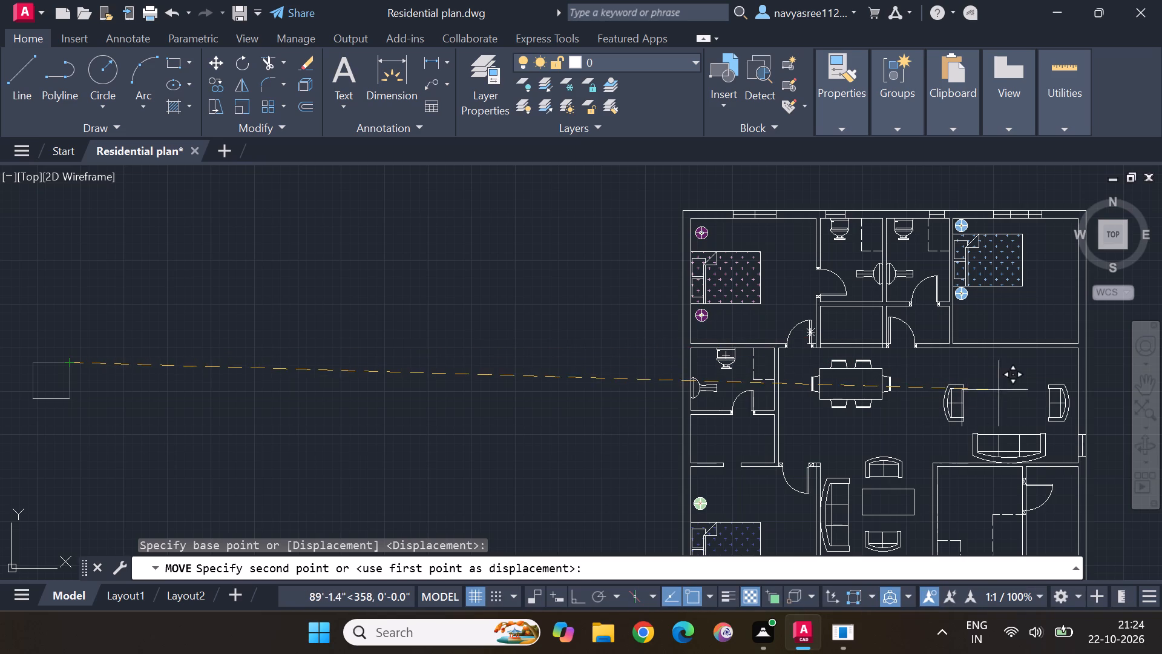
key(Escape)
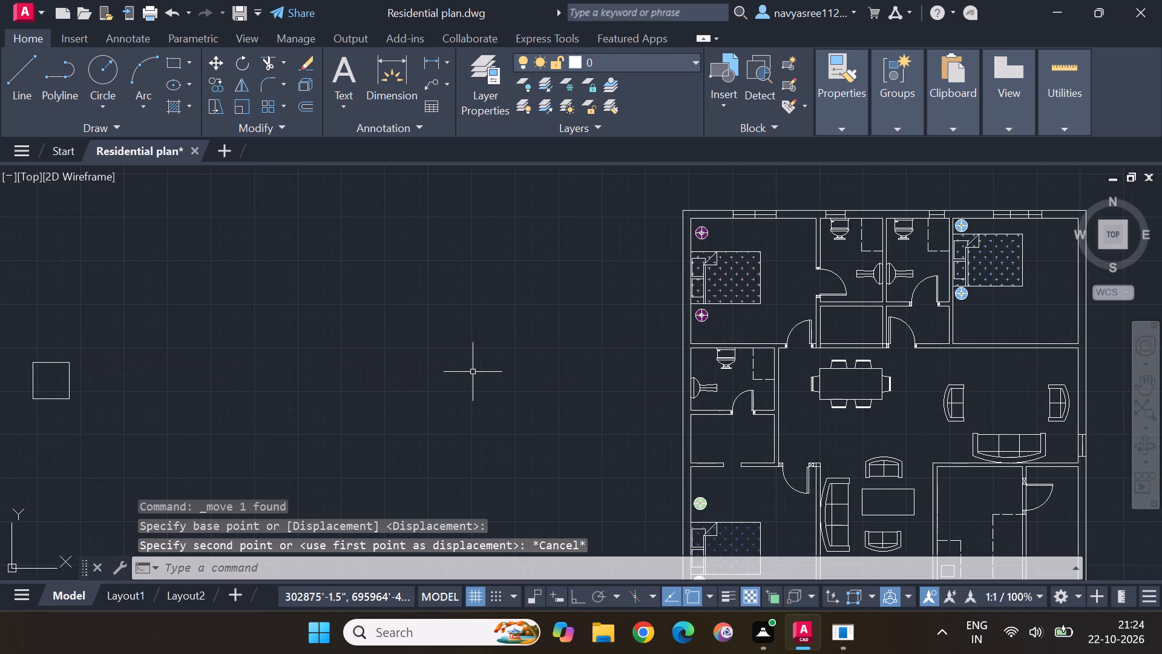
Move the empty square table by its top-edge midpoint from outside the plan to between the facing two-seat sofas, above the three-seat sofa.
drag(97, 416, 100, 385)
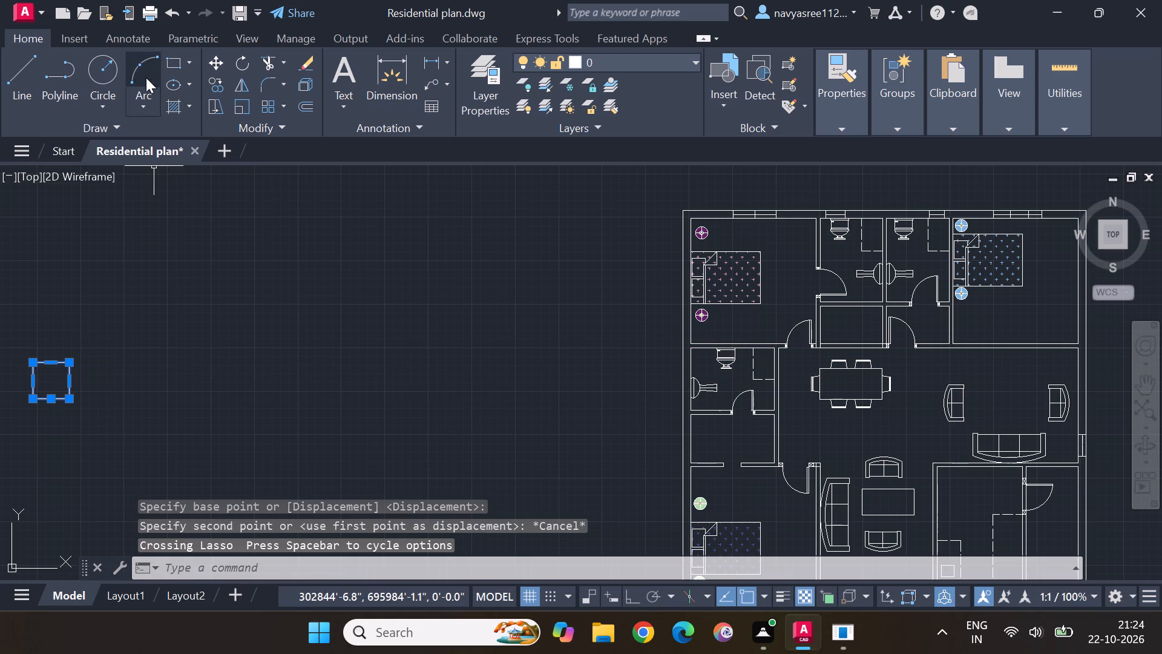
click(221, 60)
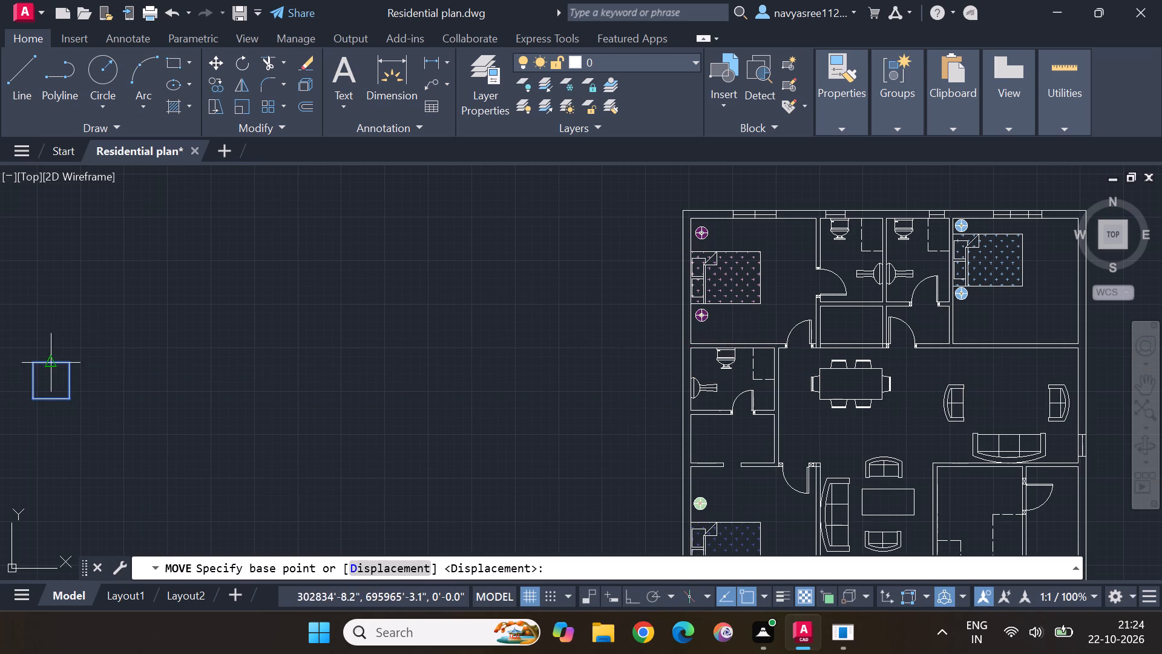
click(47, 359)
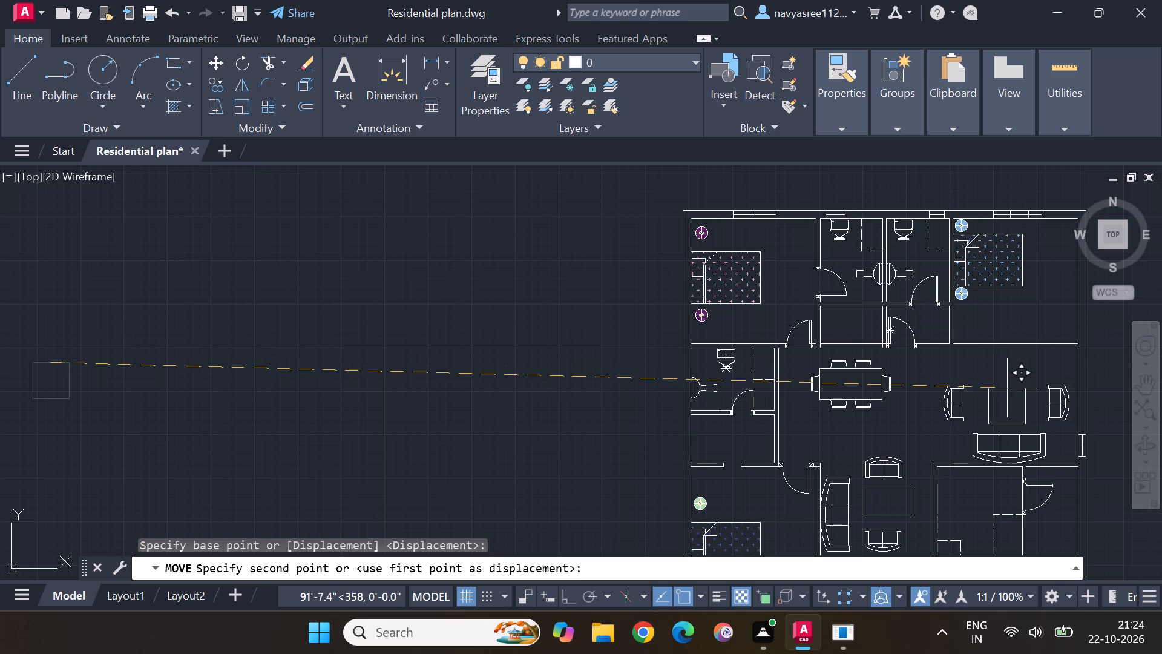
click(1008, 386)
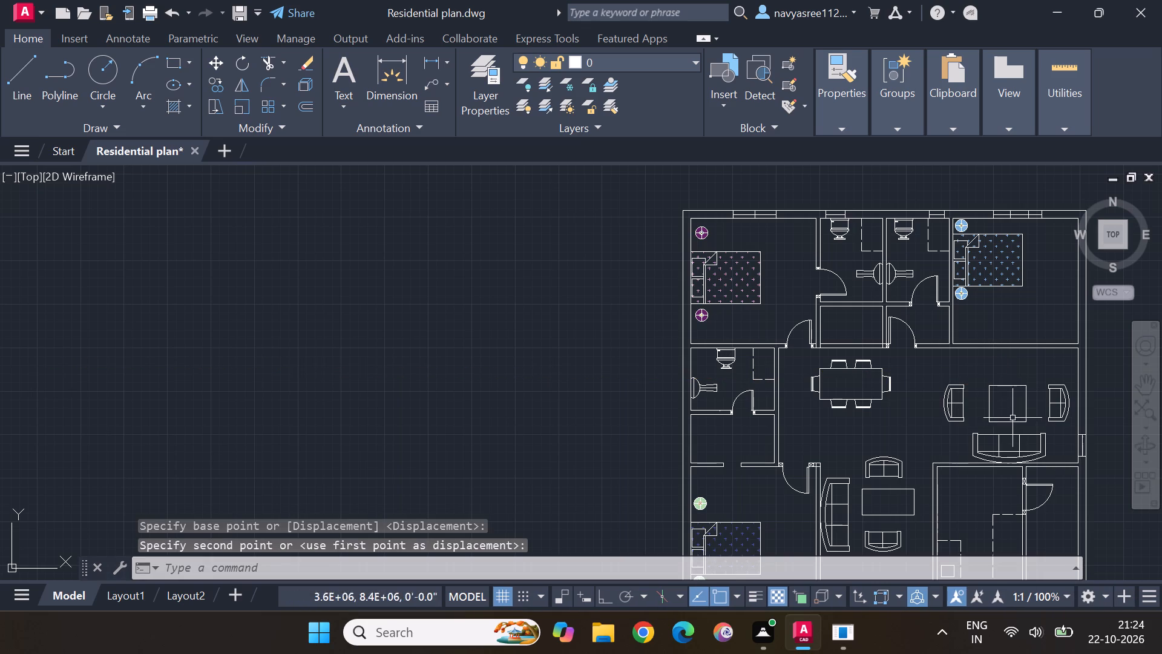
key(Escape)
key(Escape)
Copy the two-seat sofa below the rectangular table twice, placing the copies side by side in the small projecting room below.
scroll(938, 530, down, 1)
middle_drag(953, 518, 899, 271)
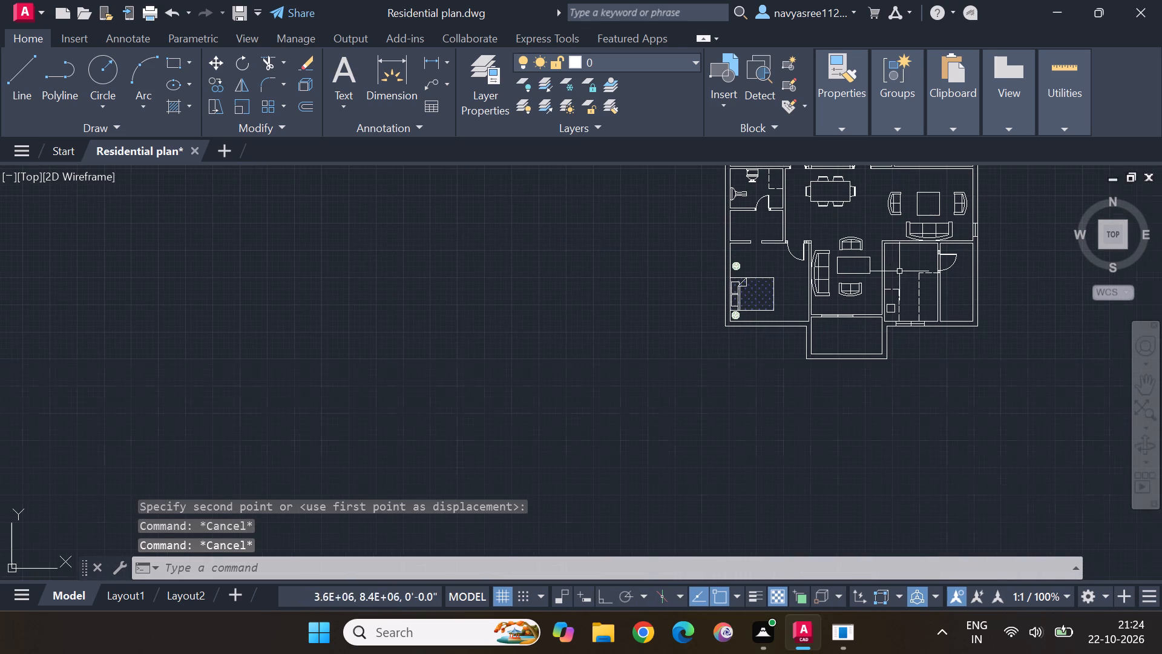
scroll(841, 331, up, 3)
scroll(833, 200, down, 1)
middle_drag(833, 217, 844, 309)
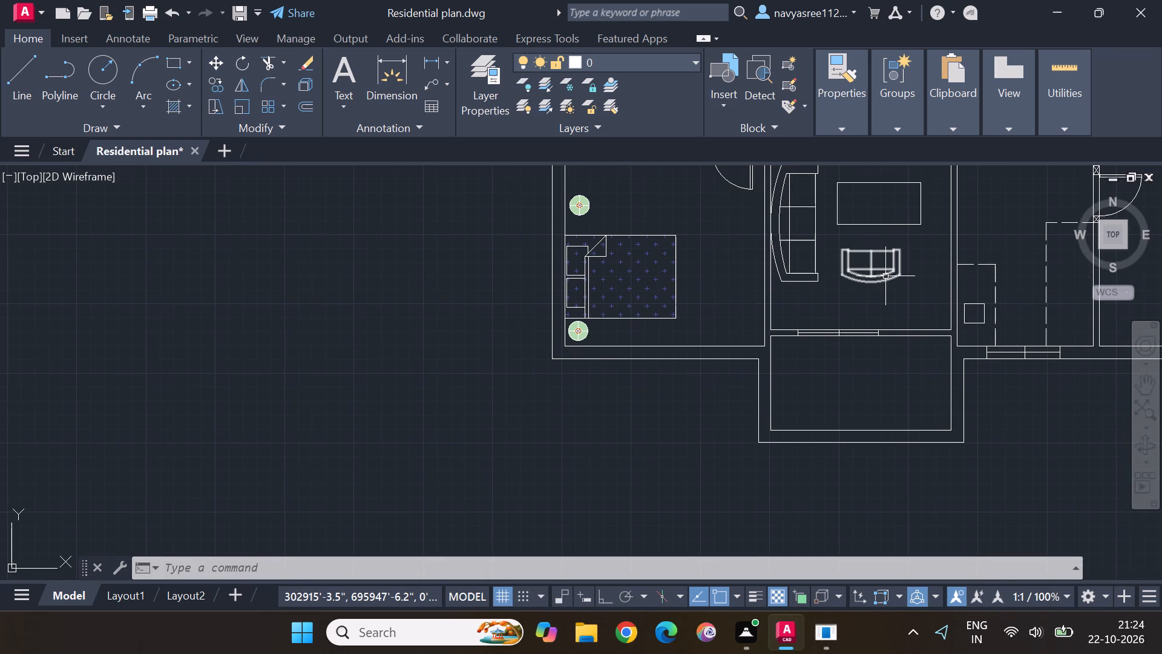
click(885, 276)
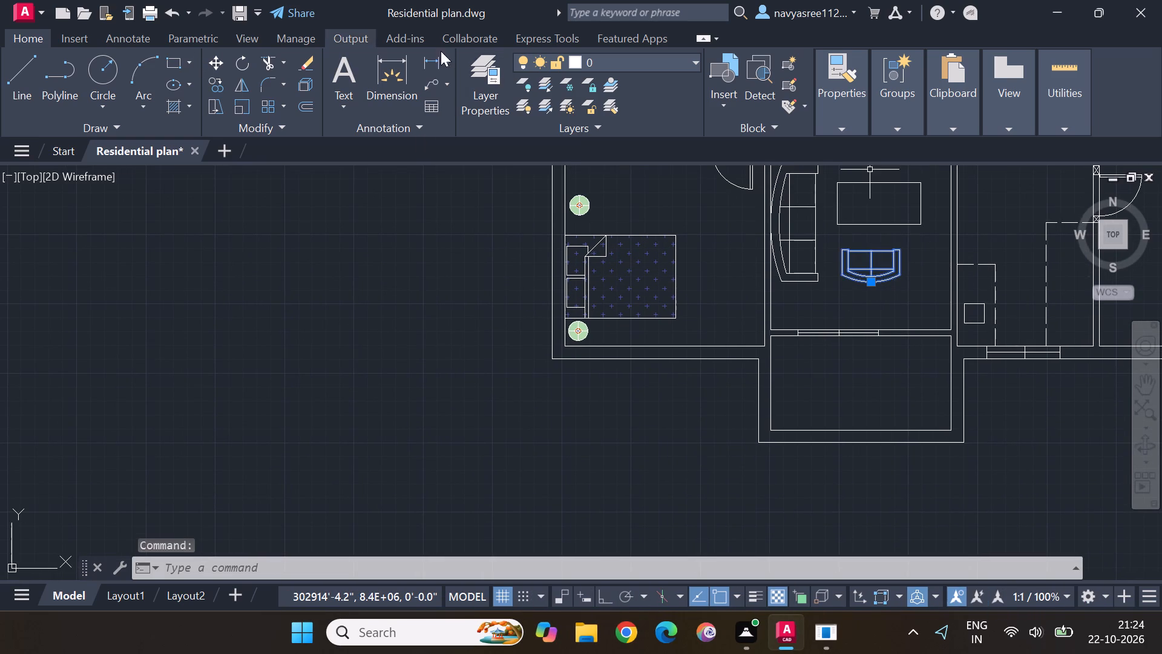
click(211, 84)
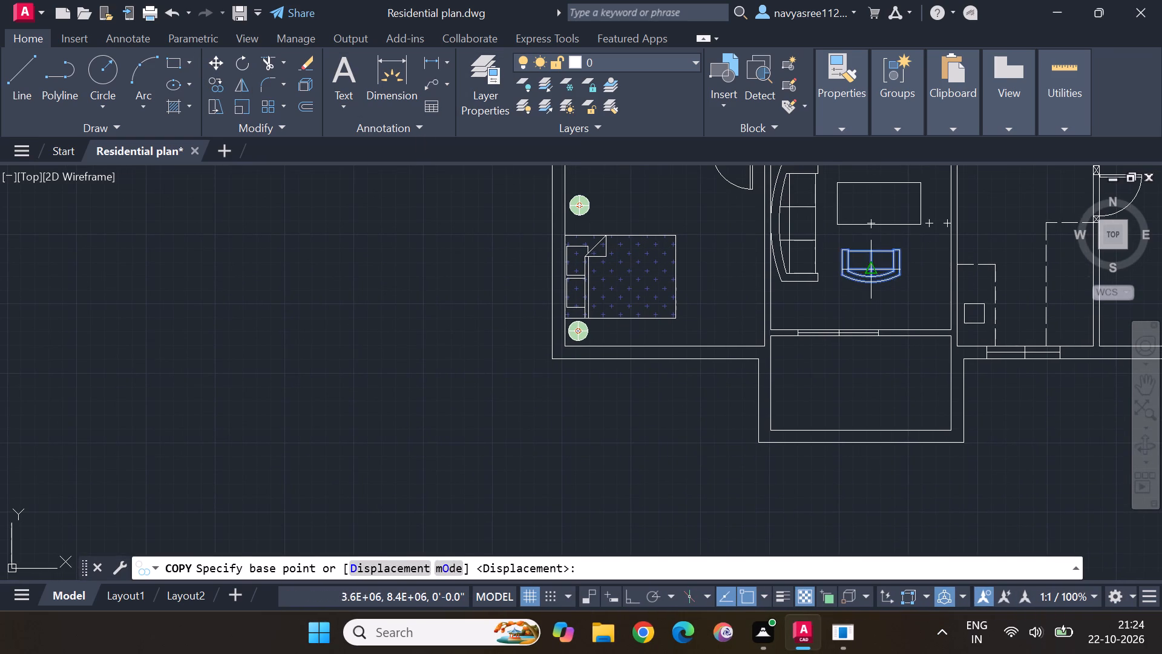
click(869, 267)
click(819, 395)
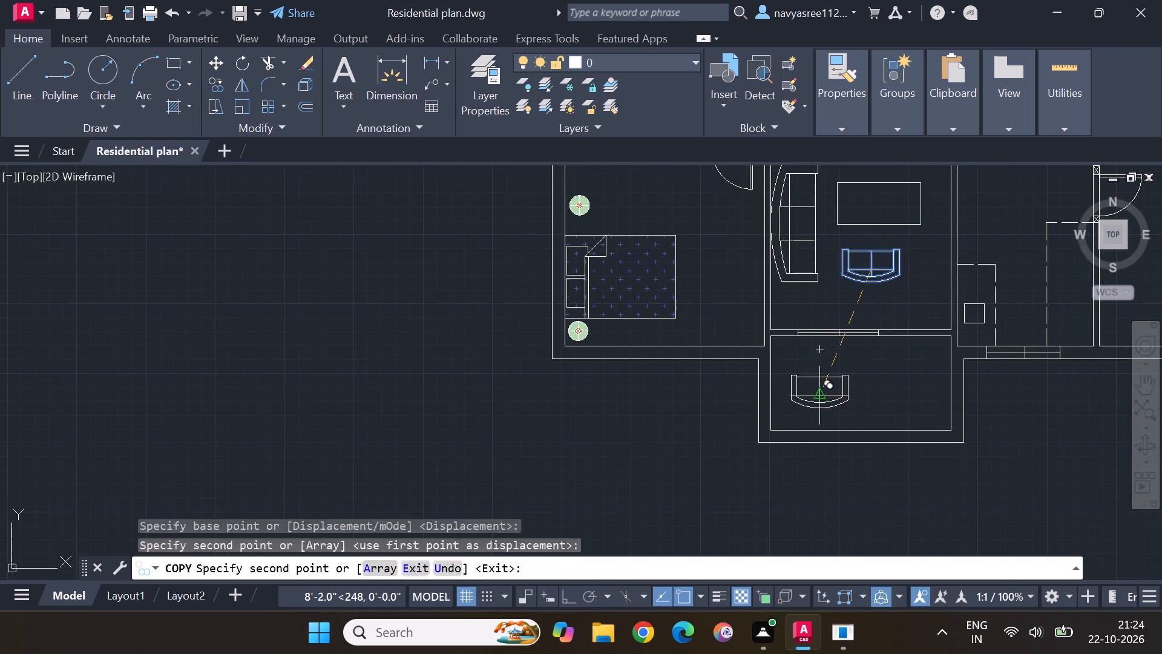
click(921, 392)
key(Escape)
key(Escape)
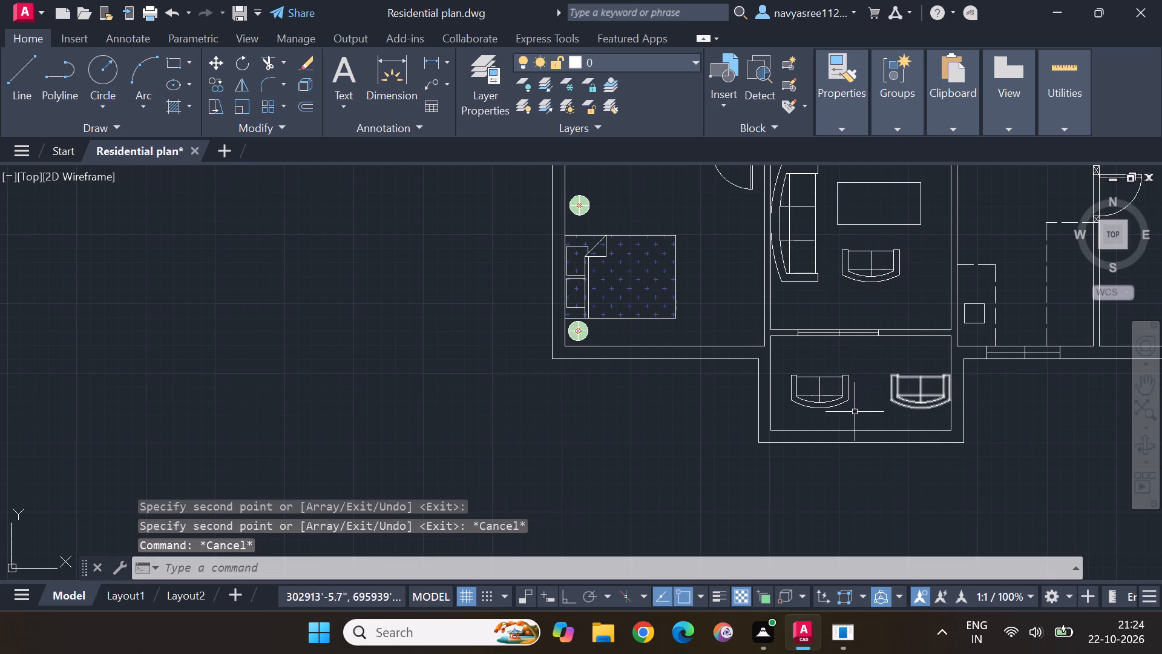
Rotate the left sofa copy in the projecting room by 270° about its back midpoint, with Ortho on, so it faces right.
click(840, 405)
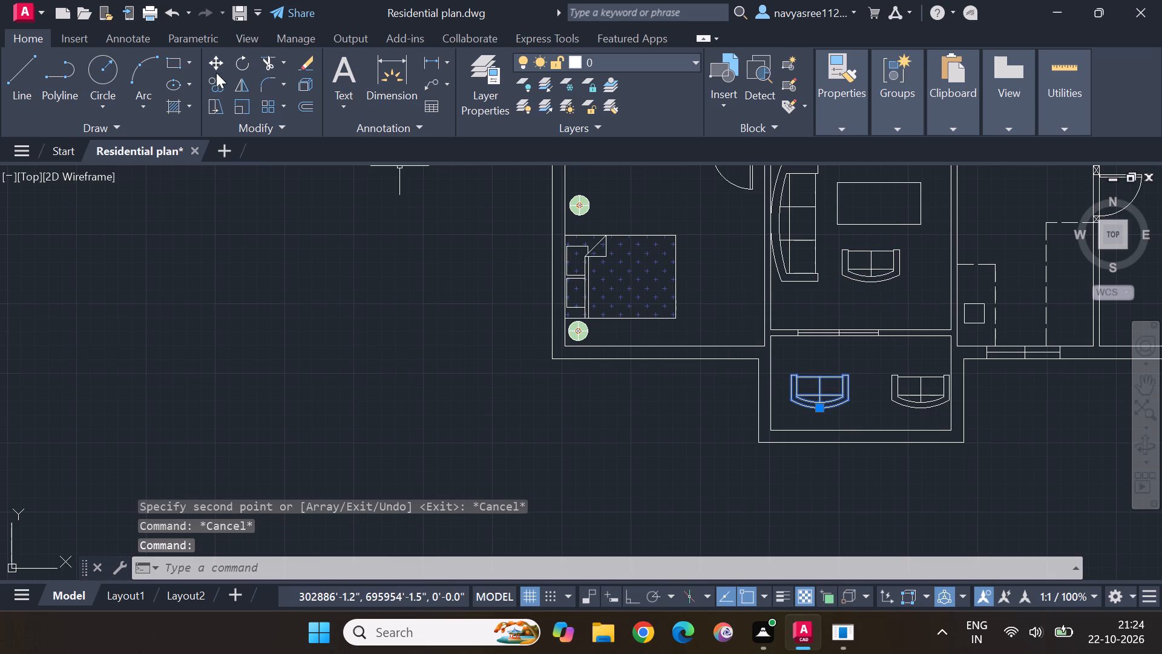
drag(235, 58, 246, 61)
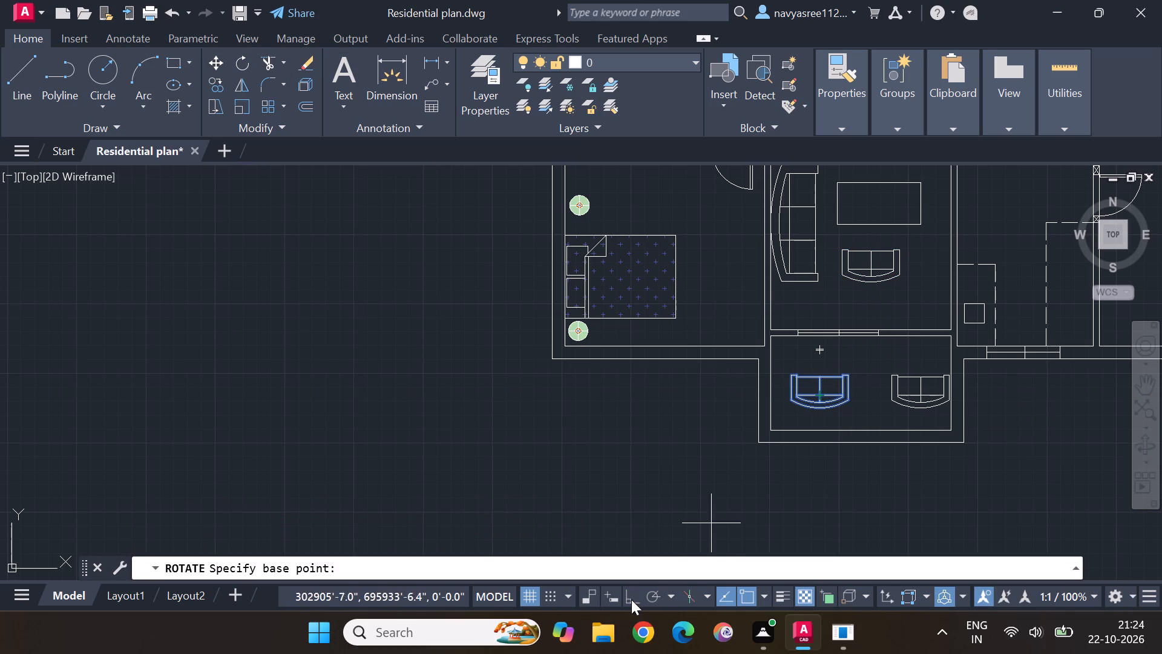
click(609, 597)
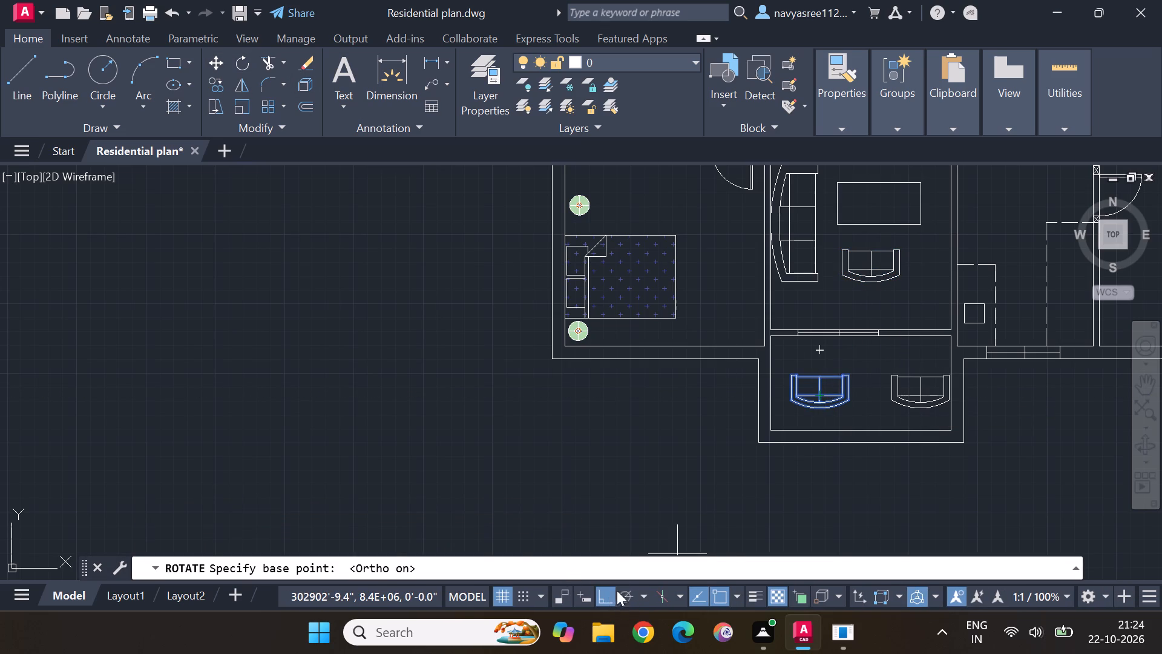
click(824, 408)
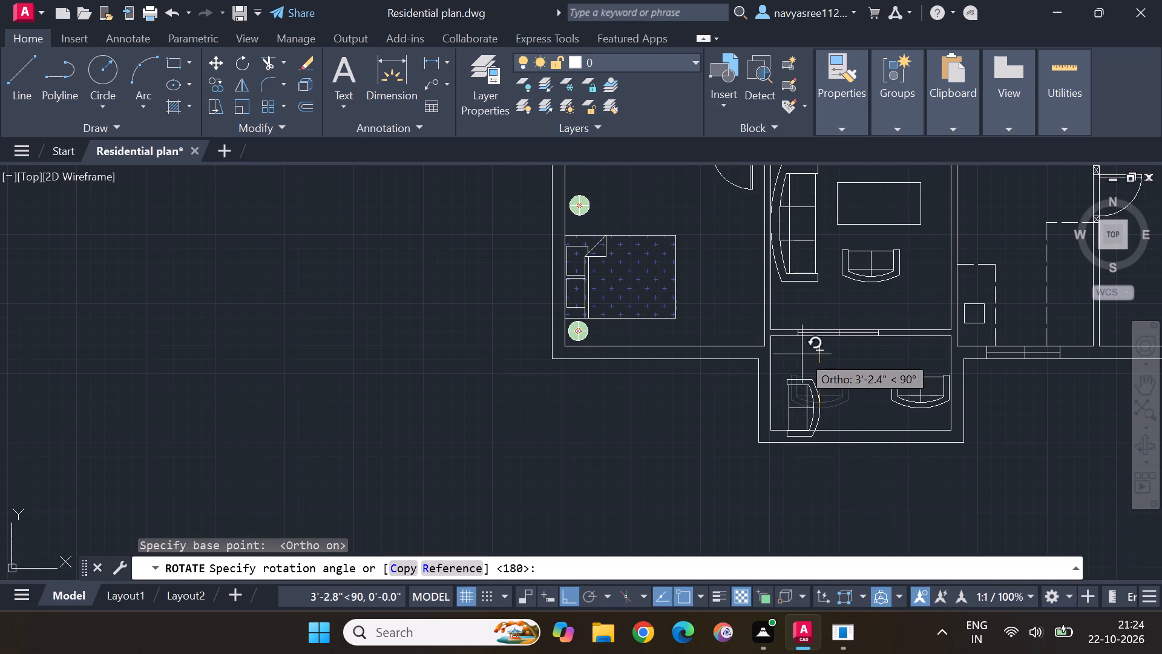
click(810, 478)
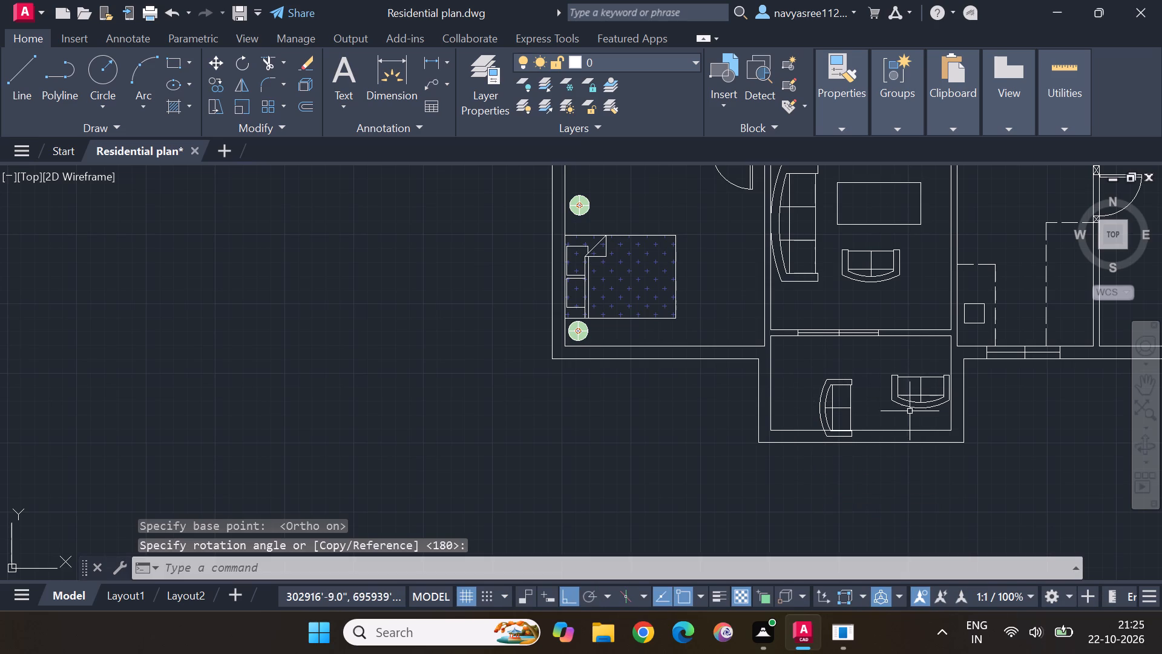
Rotate the right sofa copy in the projecting room by 90° about its back, so it faces the left one.
click(915, 406)
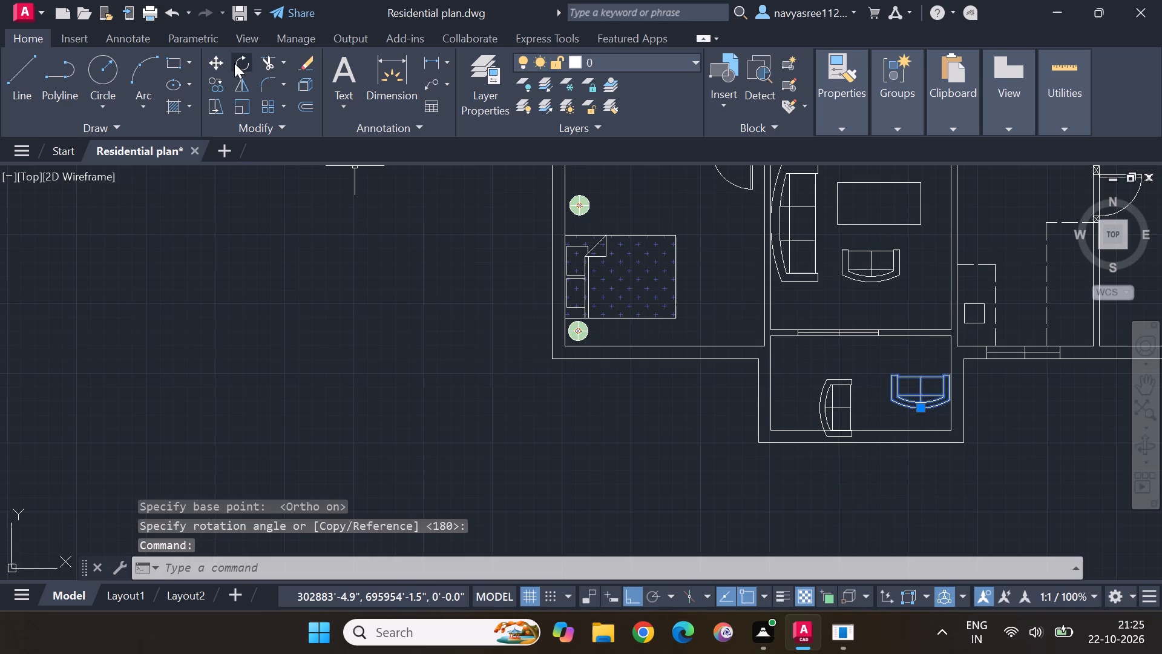
click(234, 63)
click(915, 404)
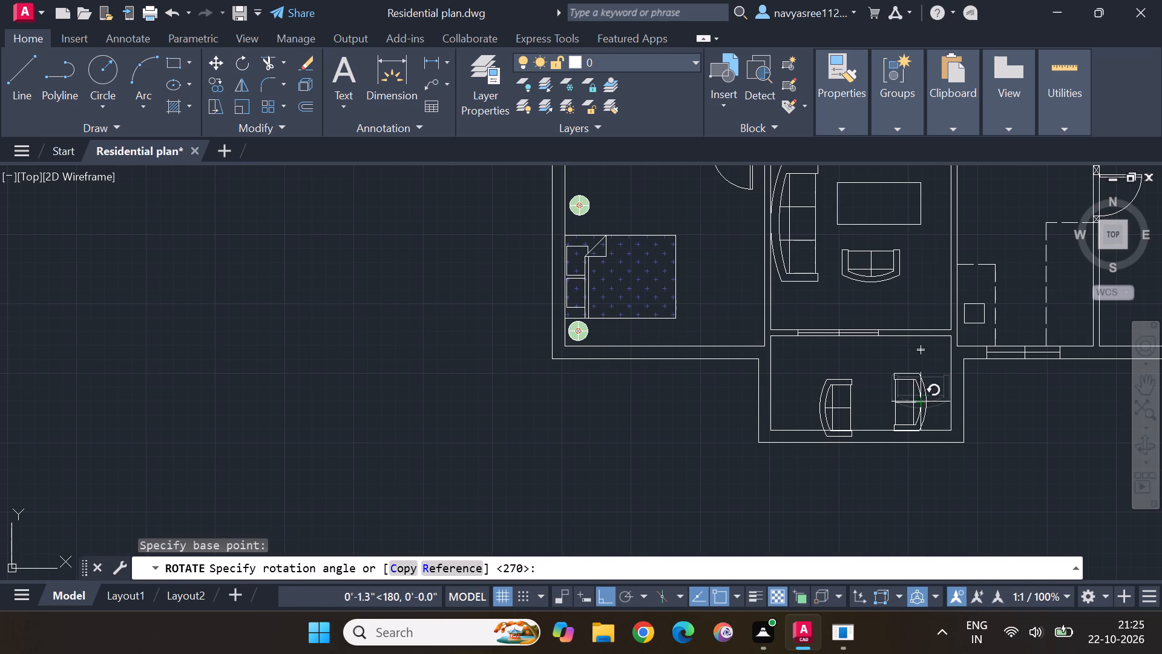
click(930, 360)
Move the left sofa in the projecting room by its front edge, with Ortho off, up and closer to the left wall.
click(829, 414)
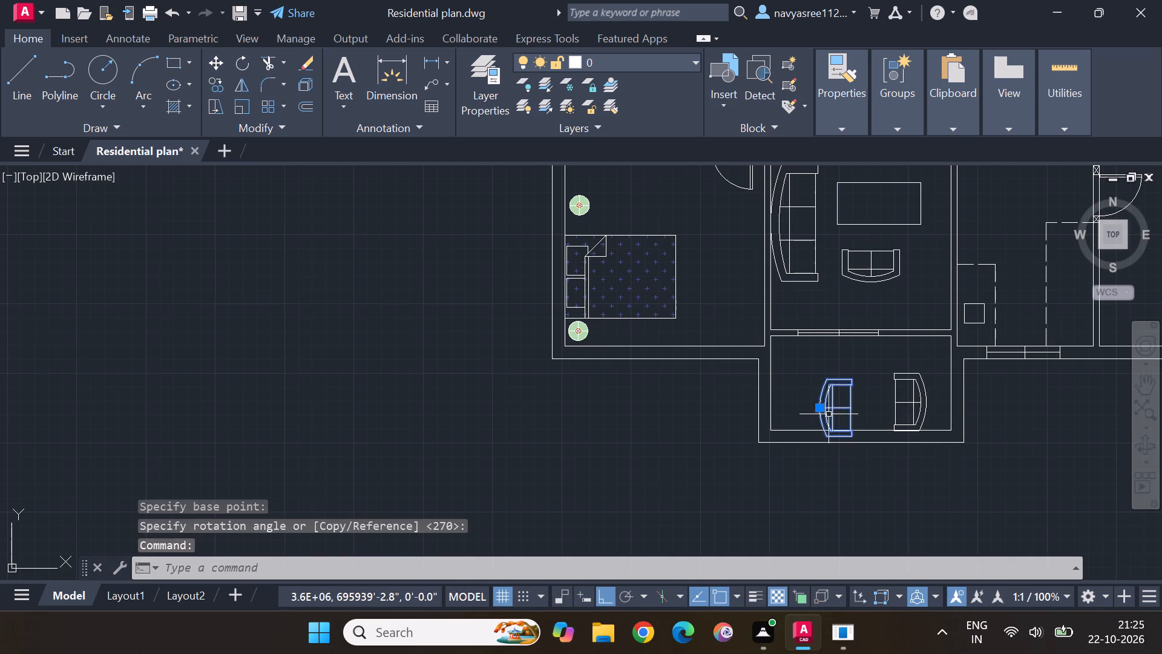
click(218, 64)
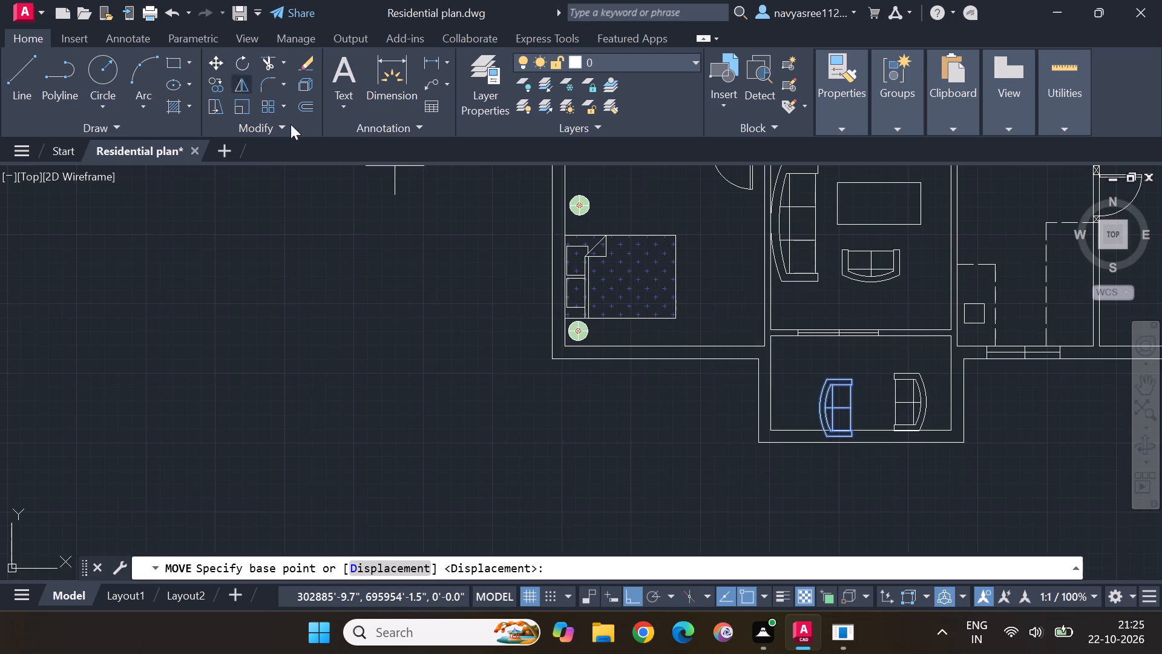
click(852, 402)
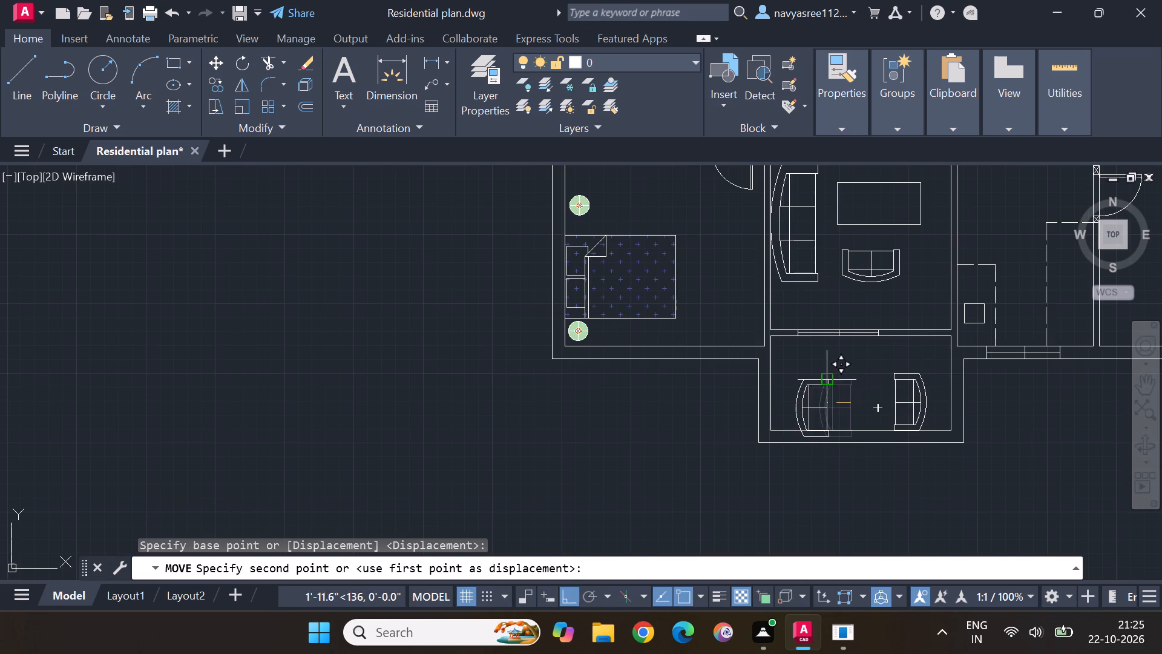
click(571, 596)
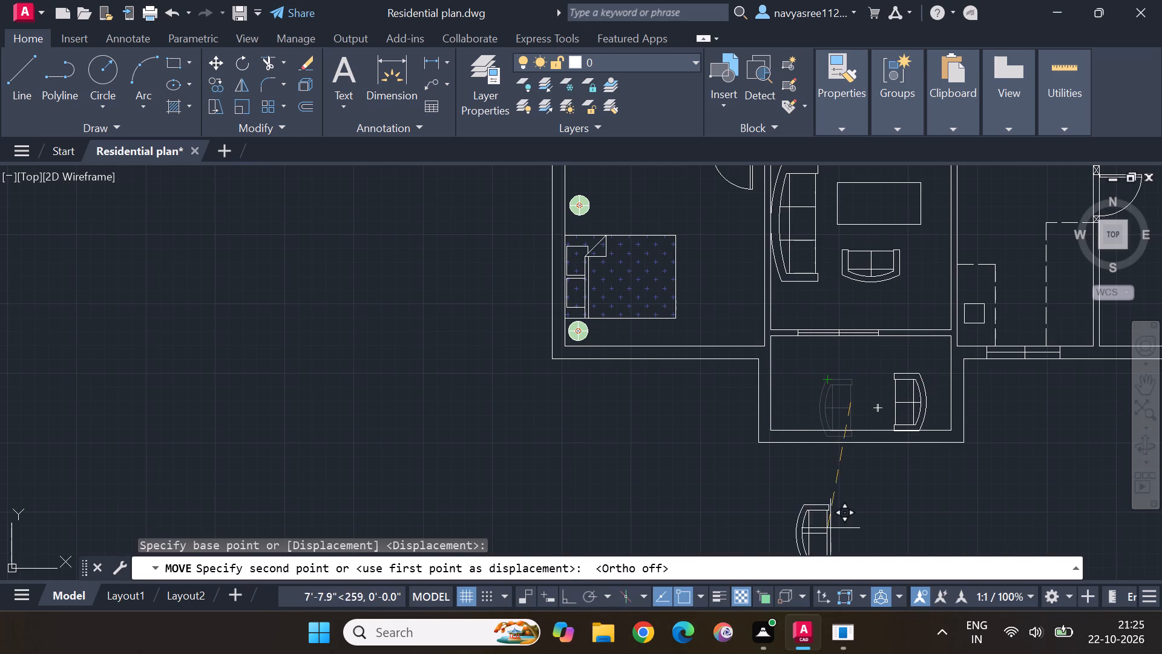
click(812, 385)
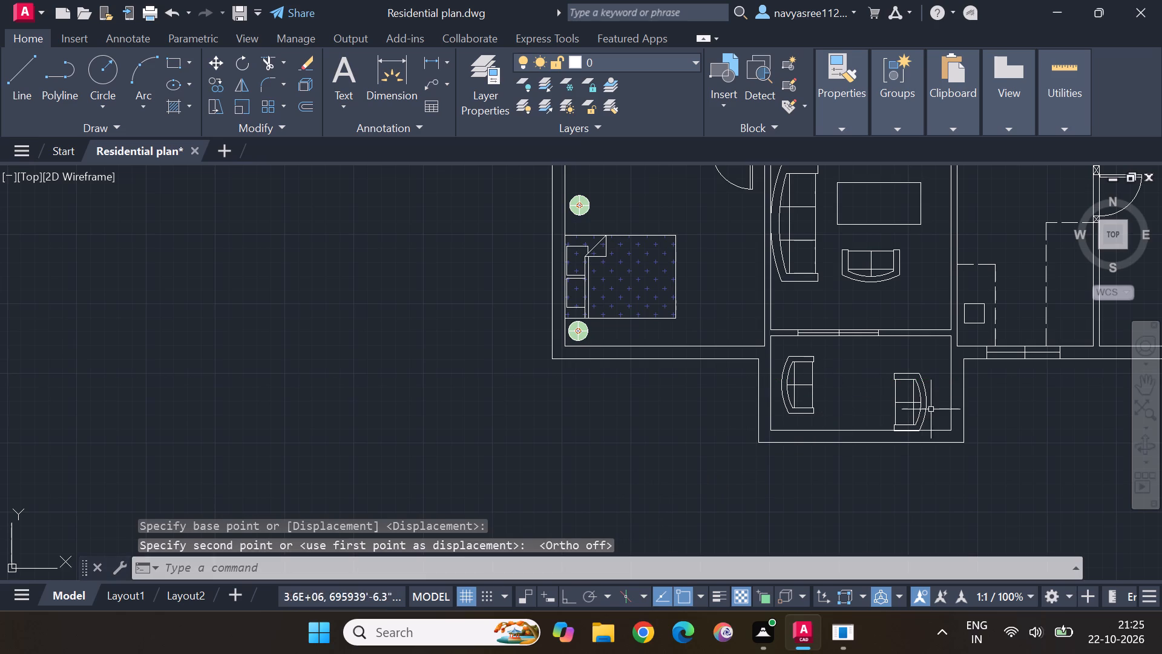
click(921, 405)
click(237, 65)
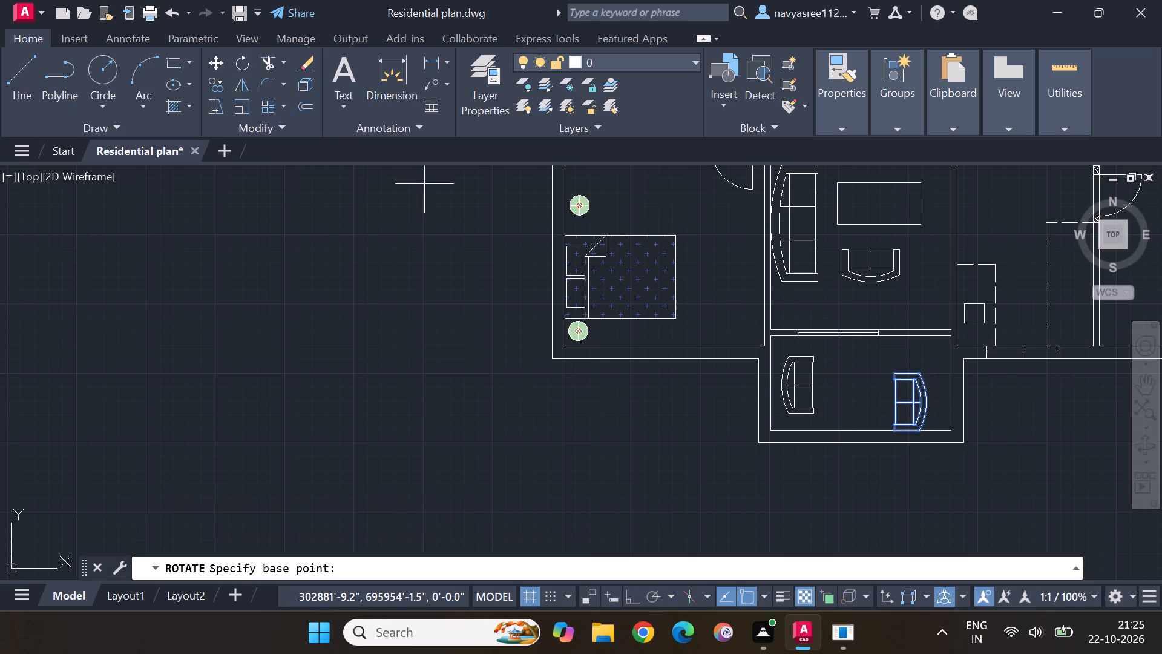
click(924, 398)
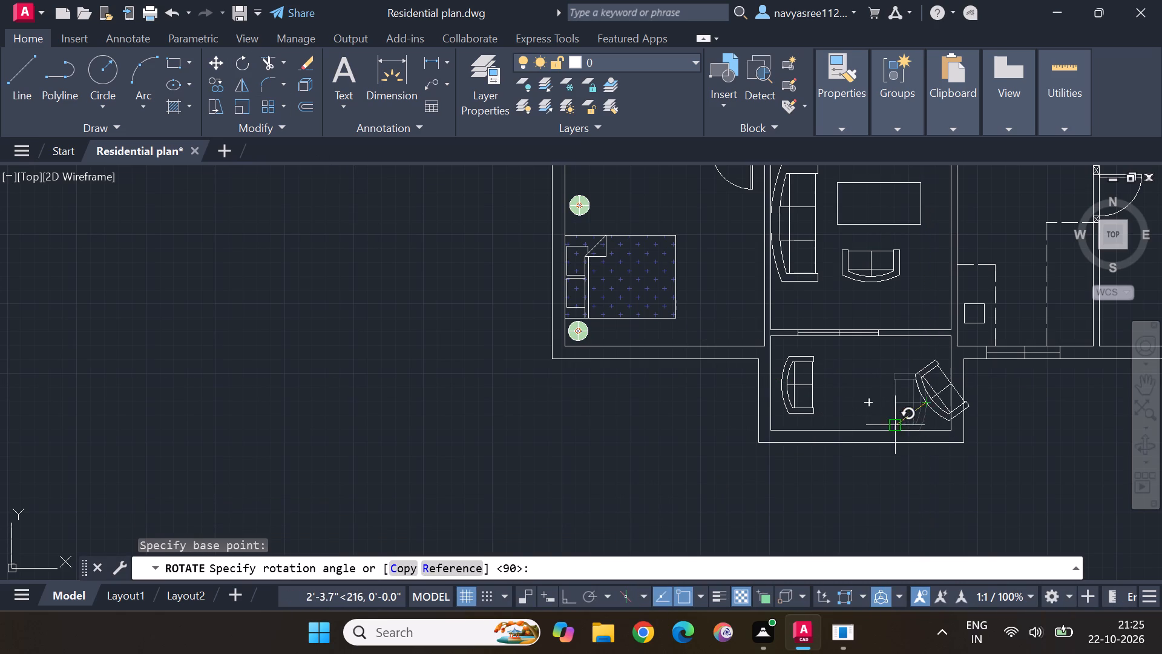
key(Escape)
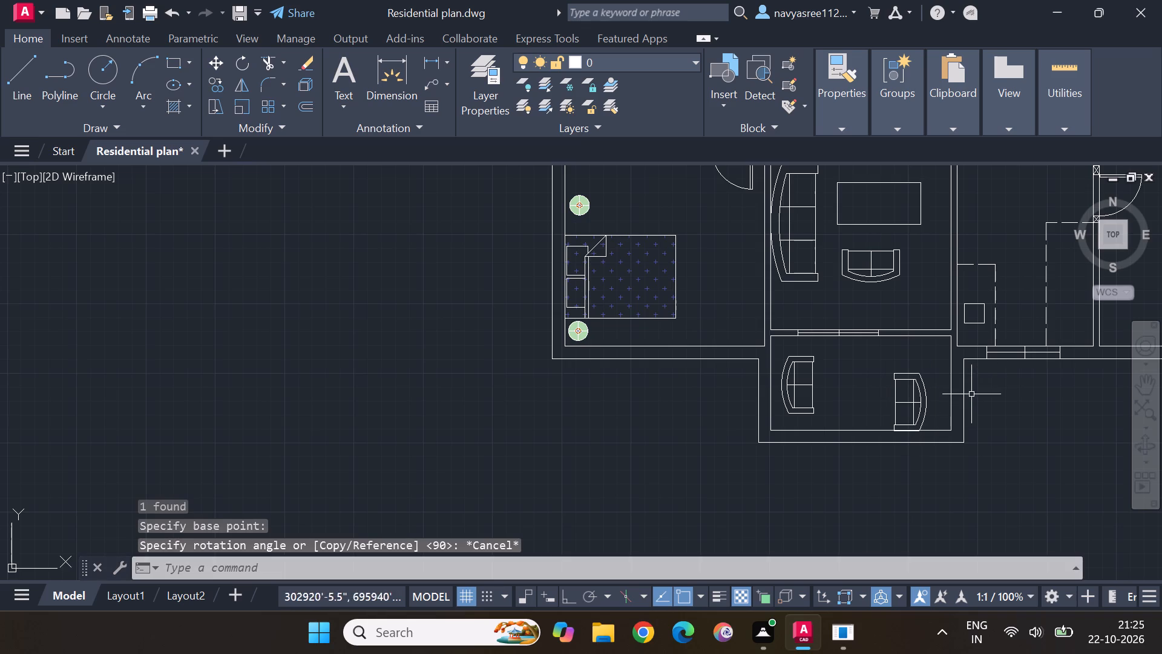
Move the right sofa in the projecting room up and closer to the right wall, roughly level with the left sofa.
click(916, 400)
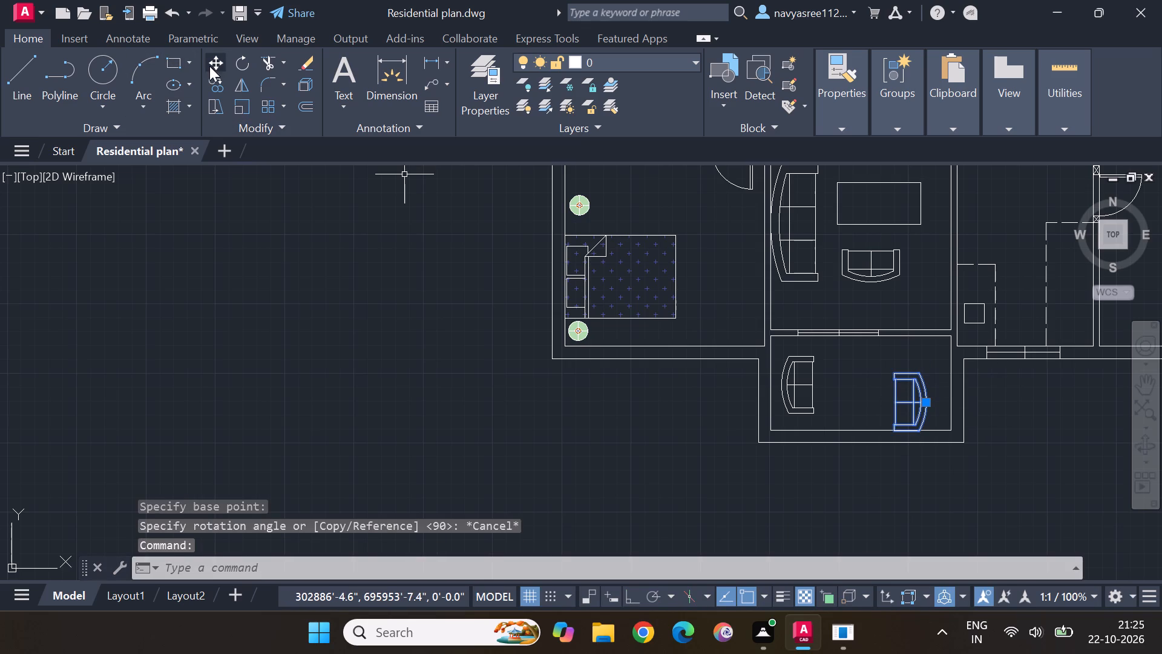
click(211, 64)
click(914, 407)
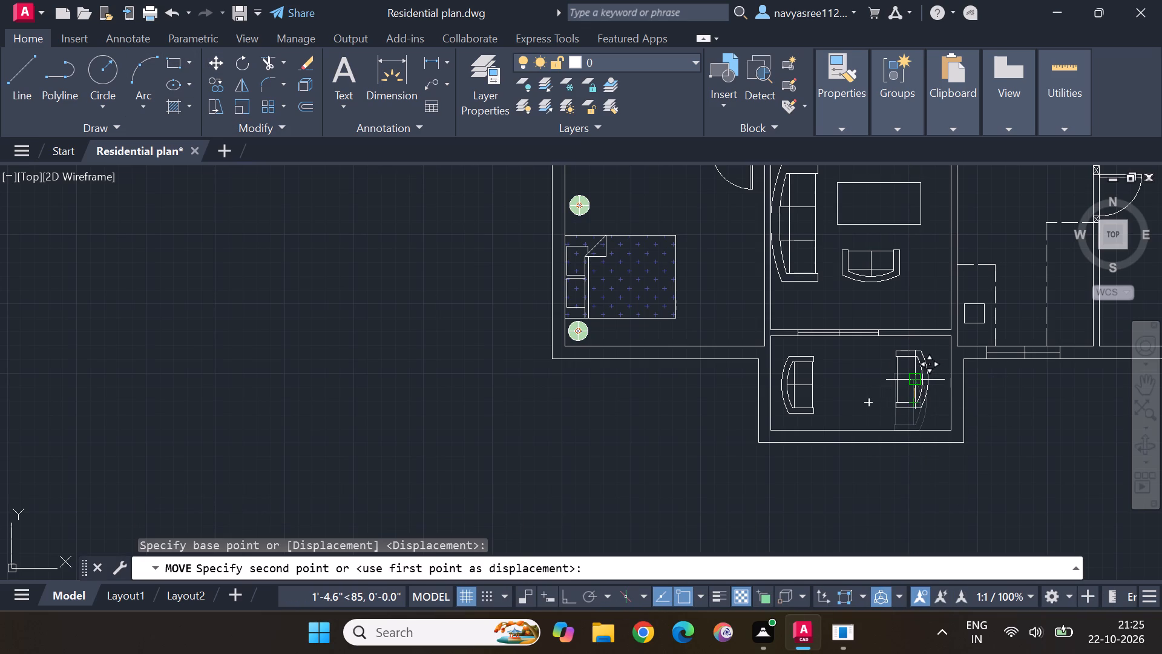
click(927, 389)
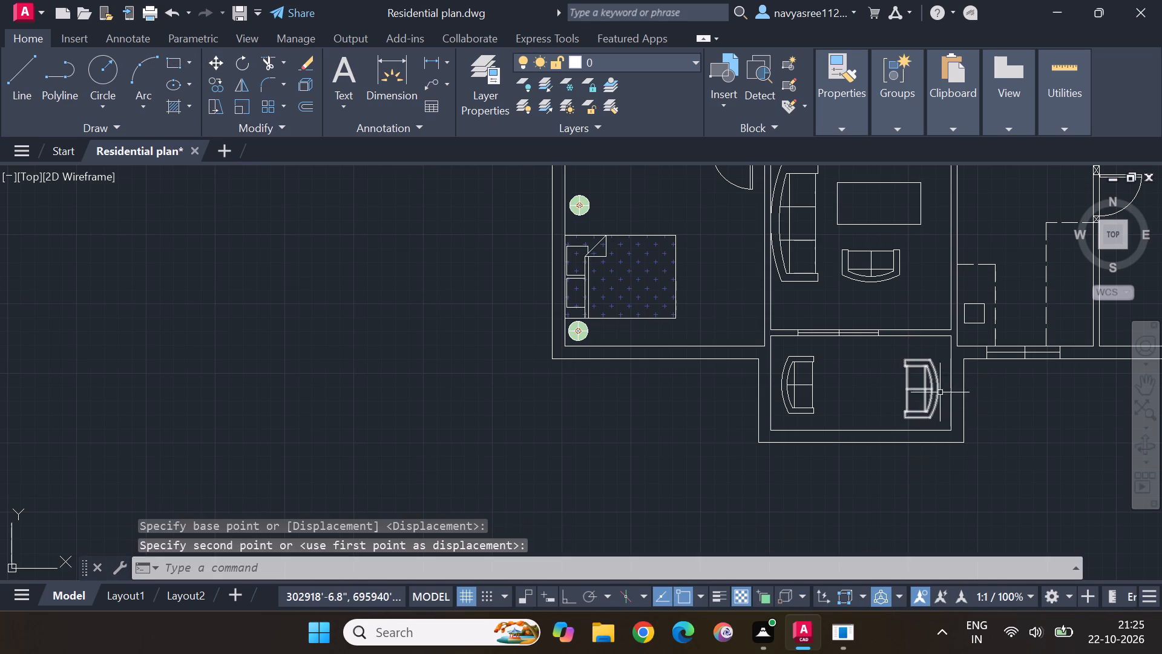
key(Escape)
key(Escape)
Dismiss the screen-resolution warning dialog.
scroll(994, 457, down, 1)
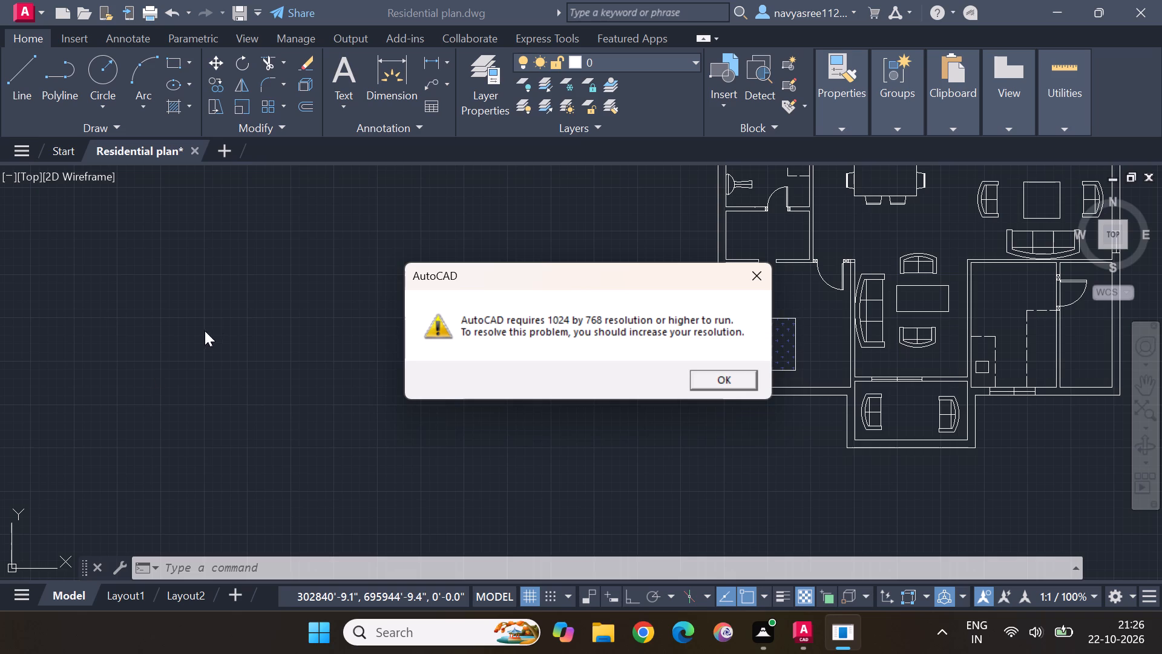
click(763, 276)
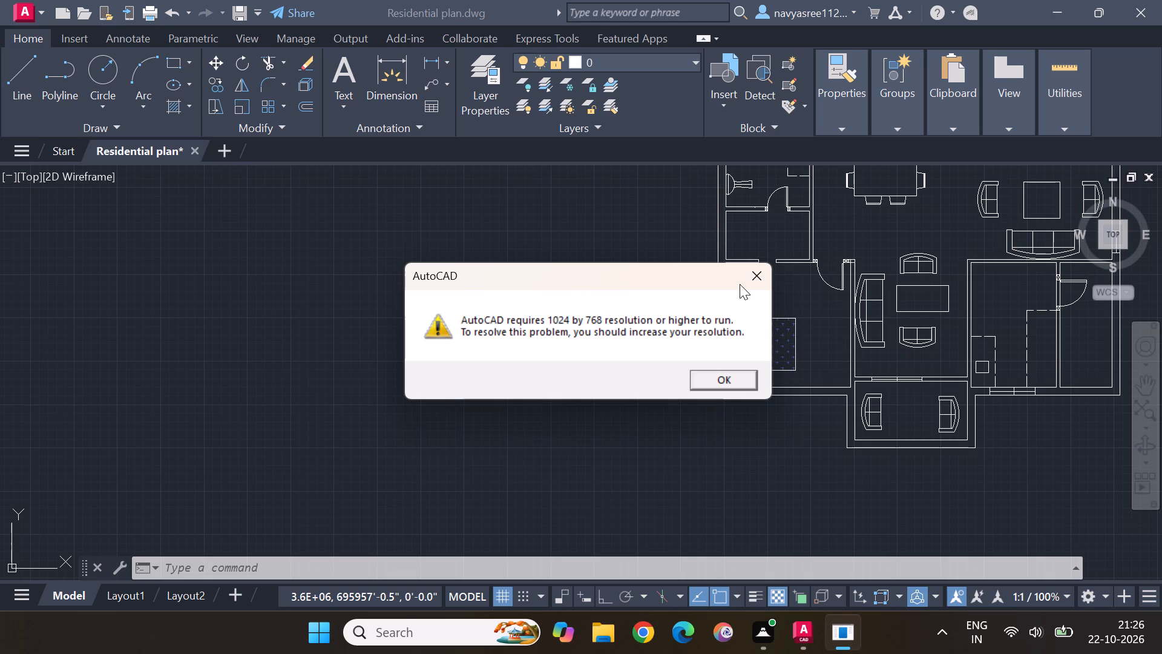
click(755, 279)
Start an ellipse defined by its center.
middle_drag(941, 210, 832, 354)
middle_drag(928, 208, 819, 315)
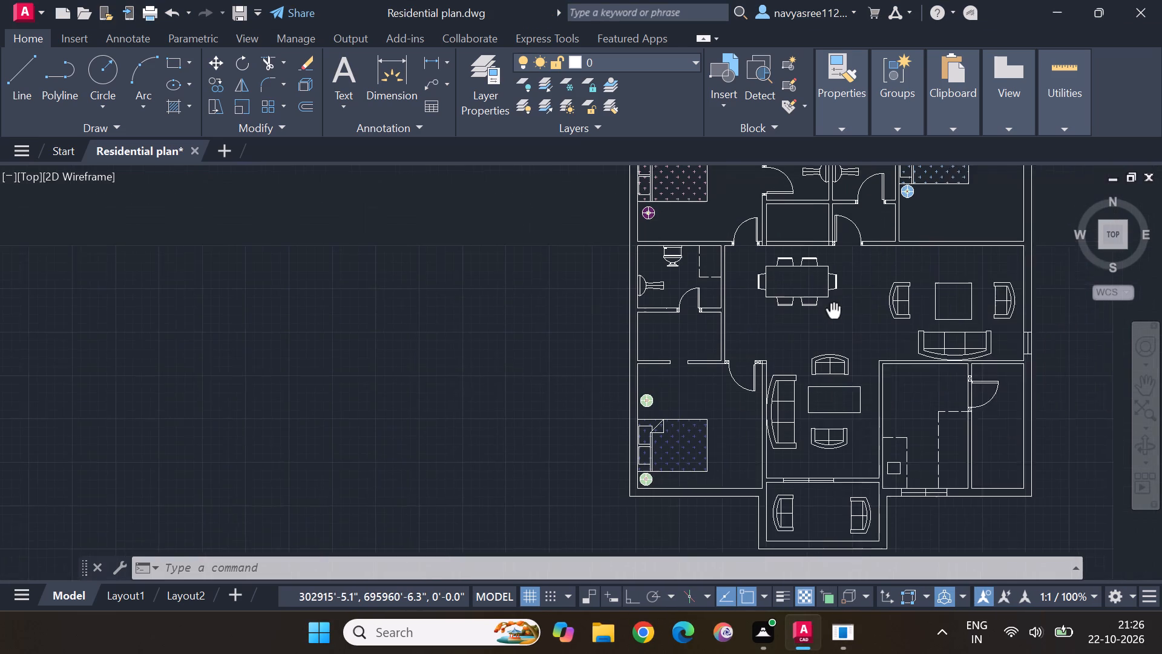
middle_drag(819, 315, 813, 317)
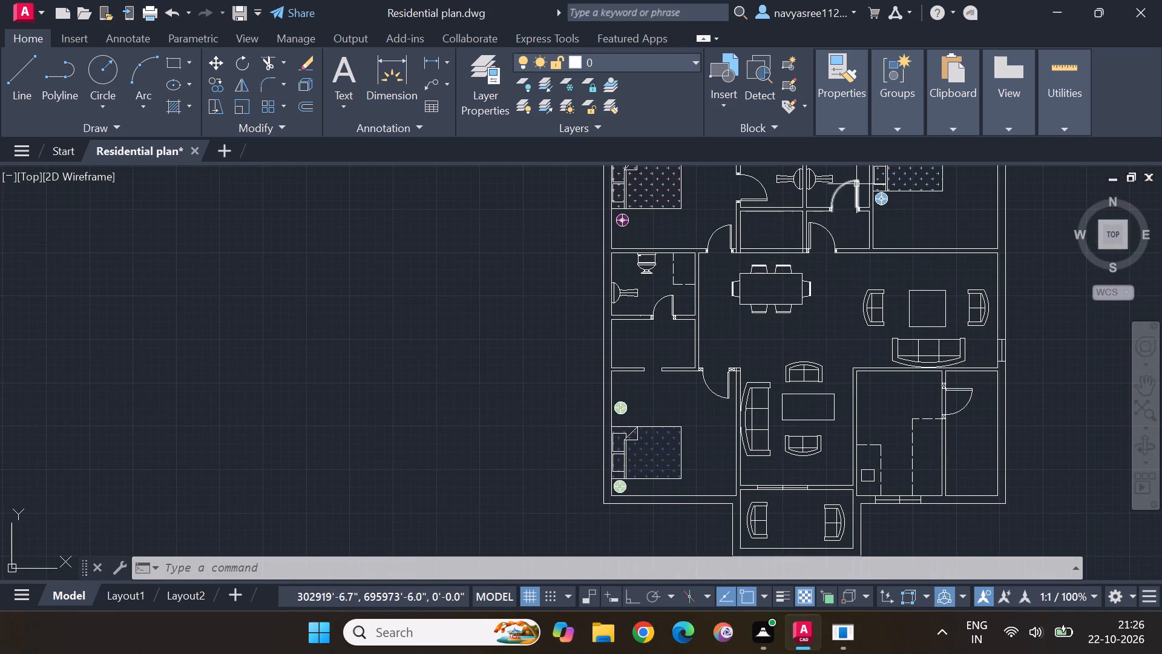
scroll(856, 205, up, 1)
scroll(844, 232, down, 1)
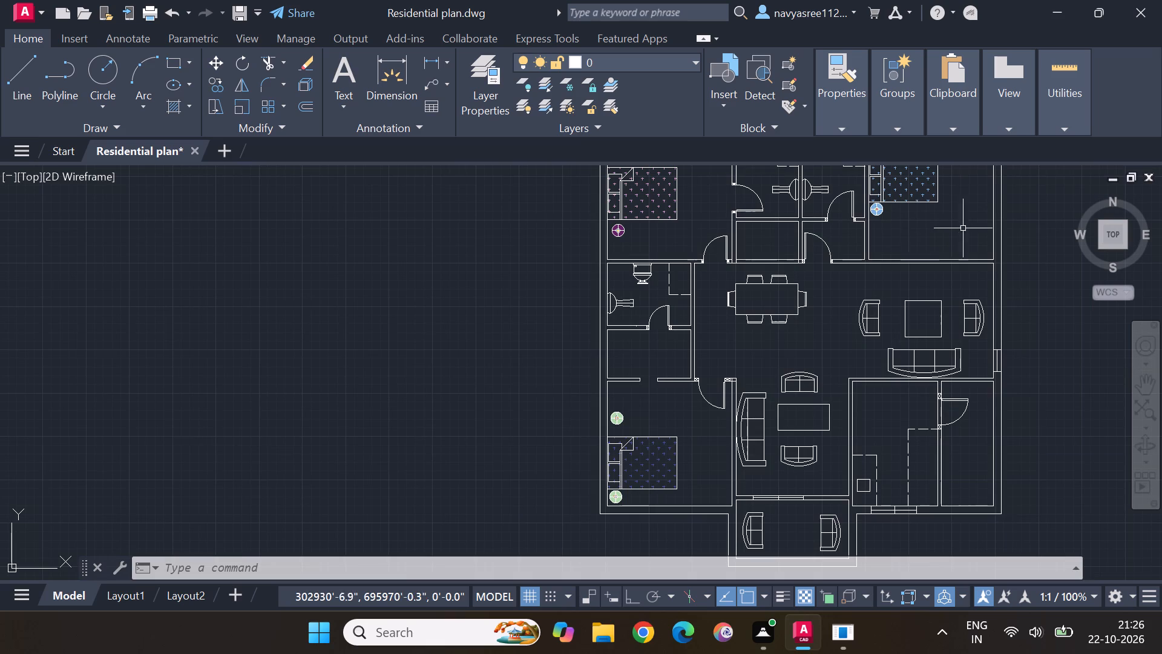
middle_drag(879, 226, 893, 315)
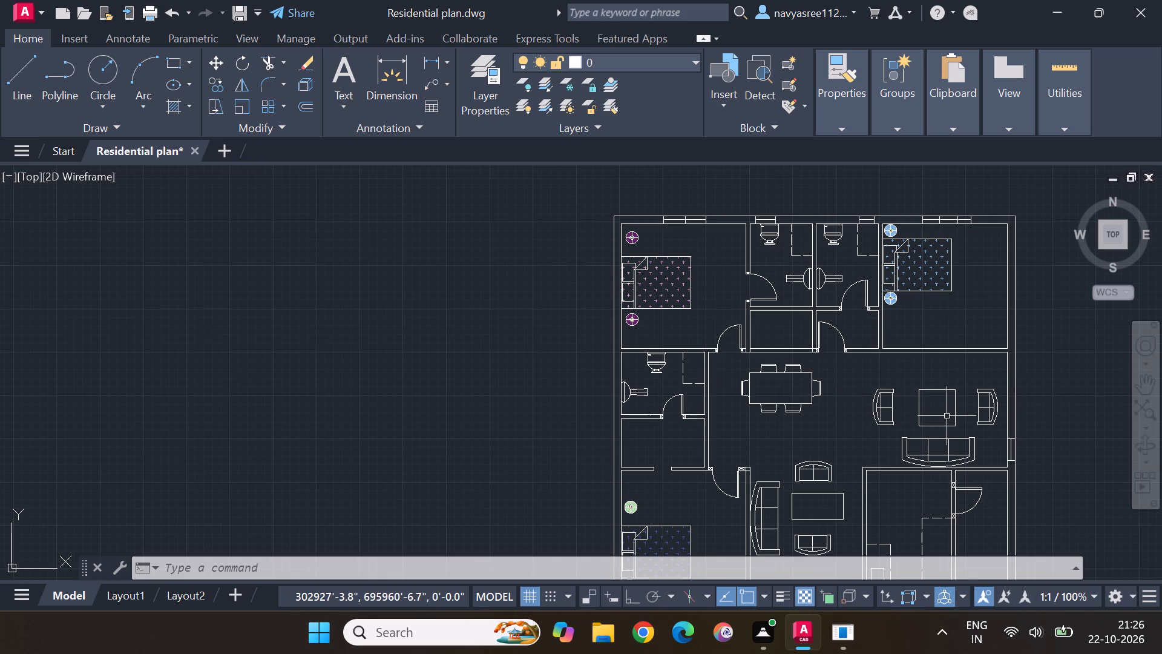
click(169, 92)
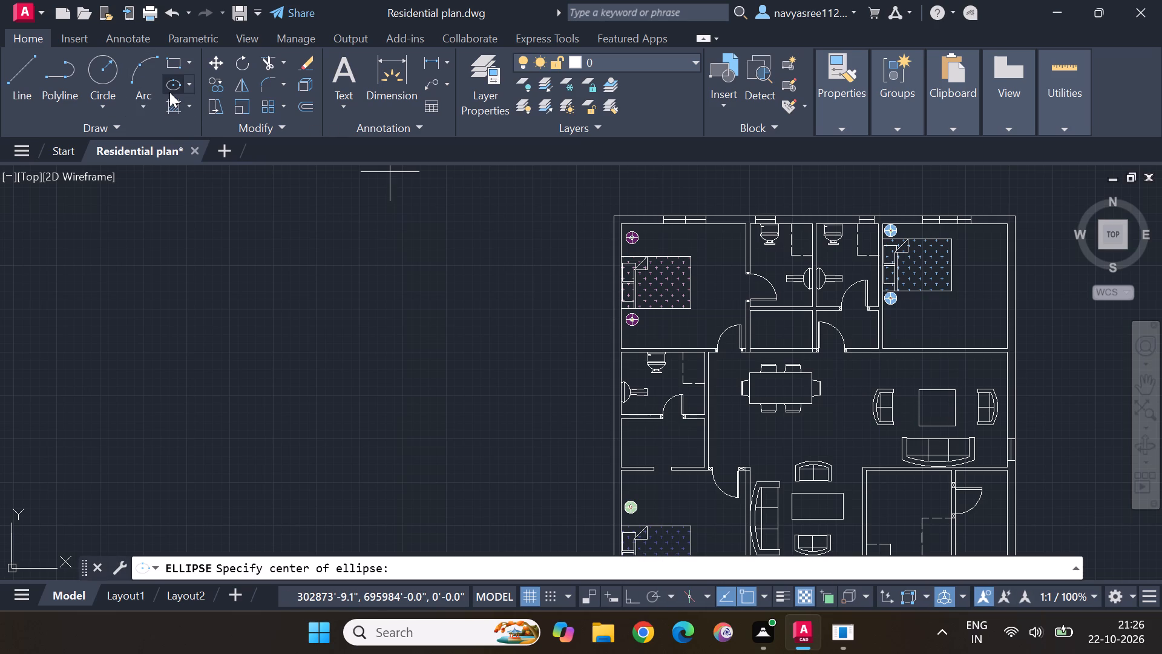
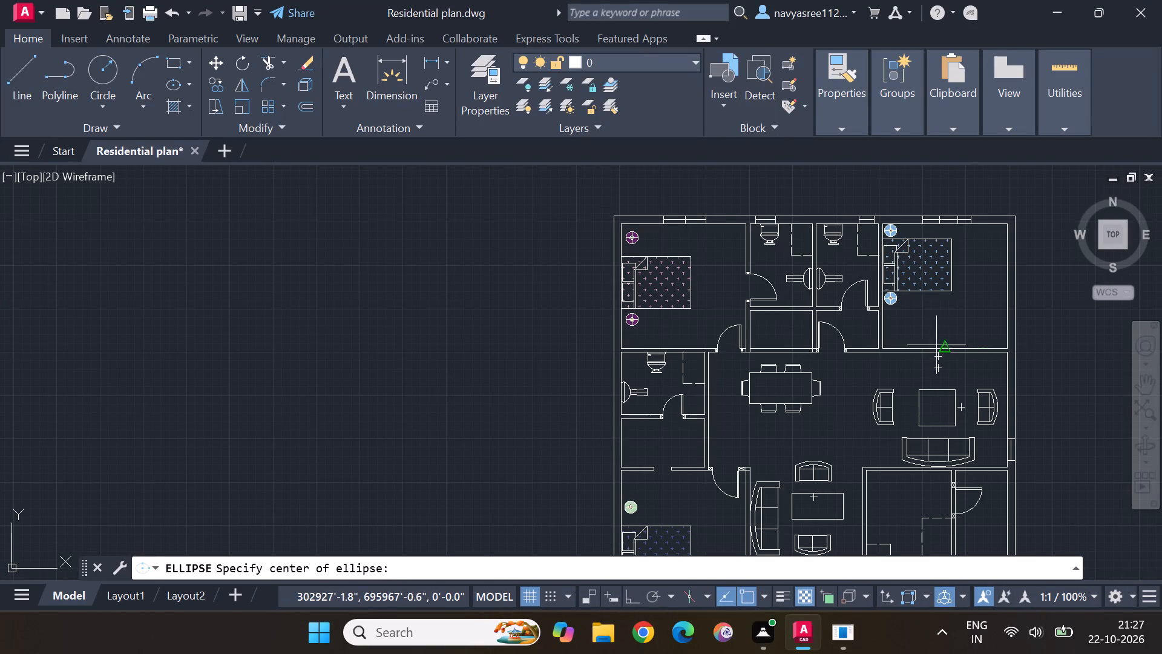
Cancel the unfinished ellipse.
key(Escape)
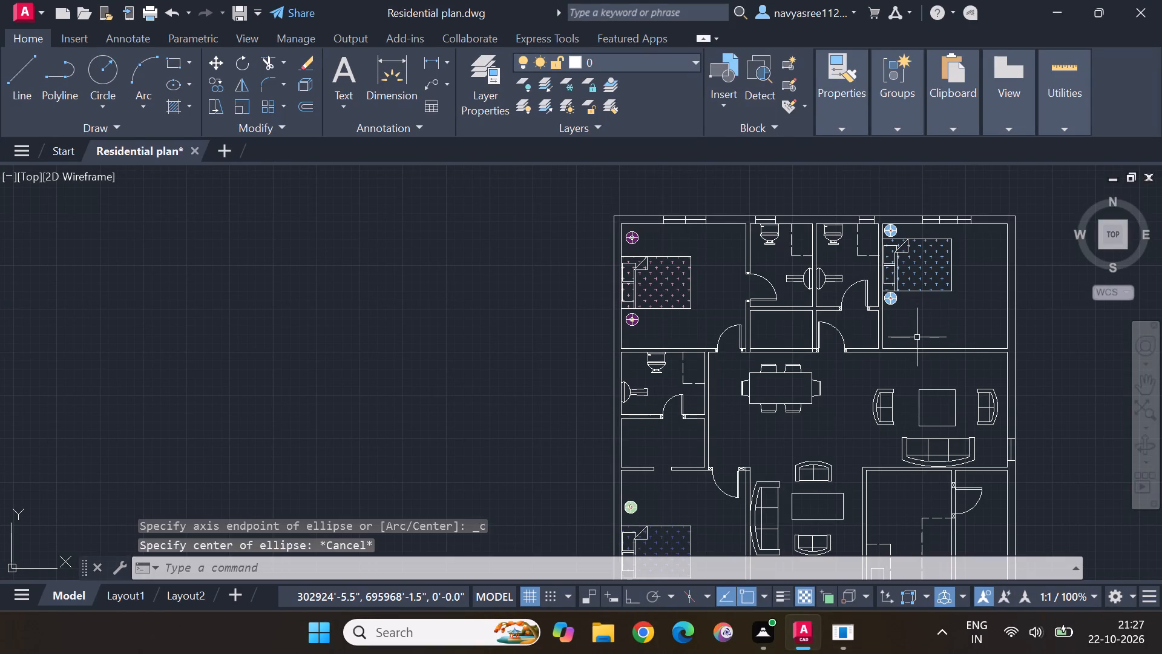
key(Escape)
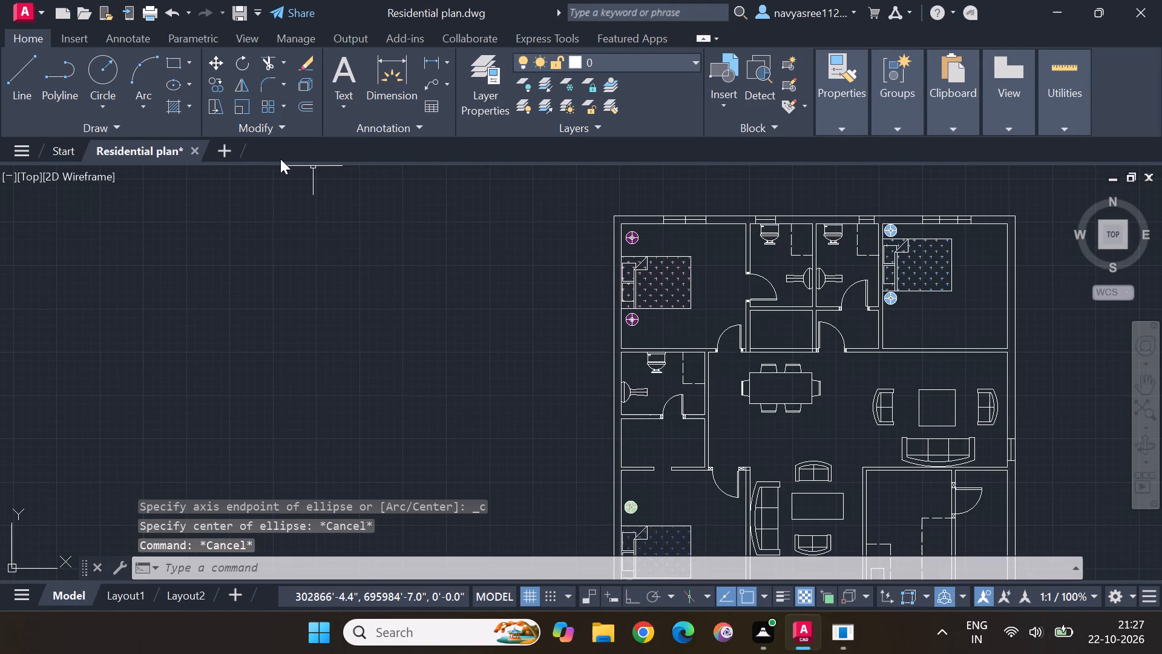
Hatch the dining table top with the ANSI37 pattern in index color 17.
click(176, 105)
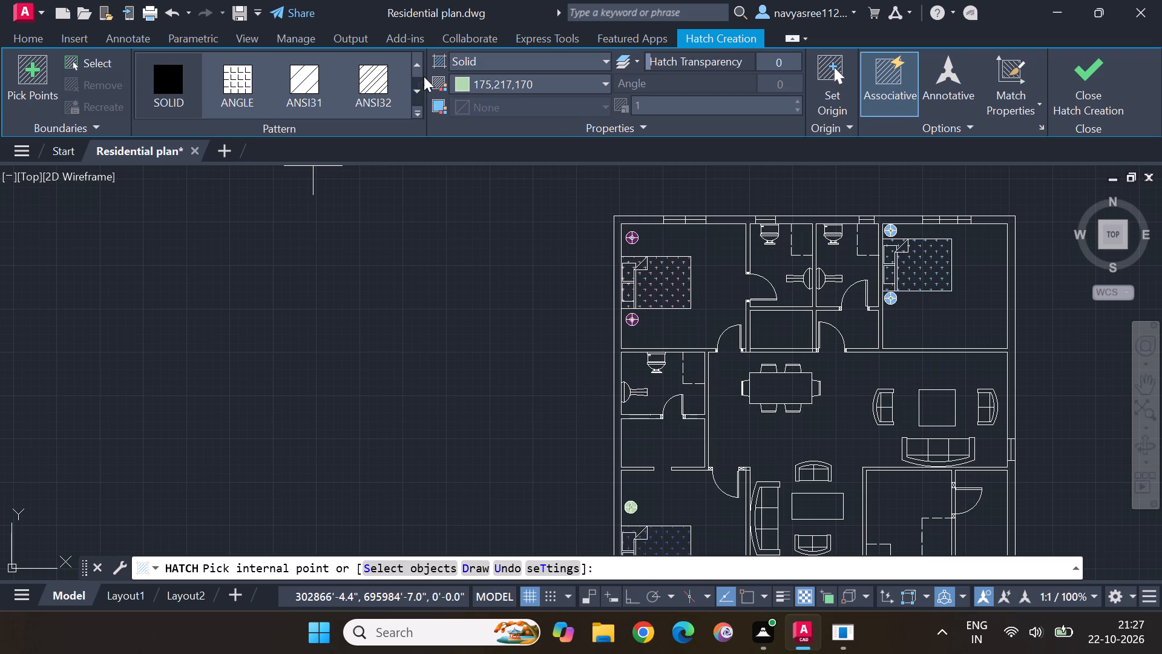
click(415, 56)
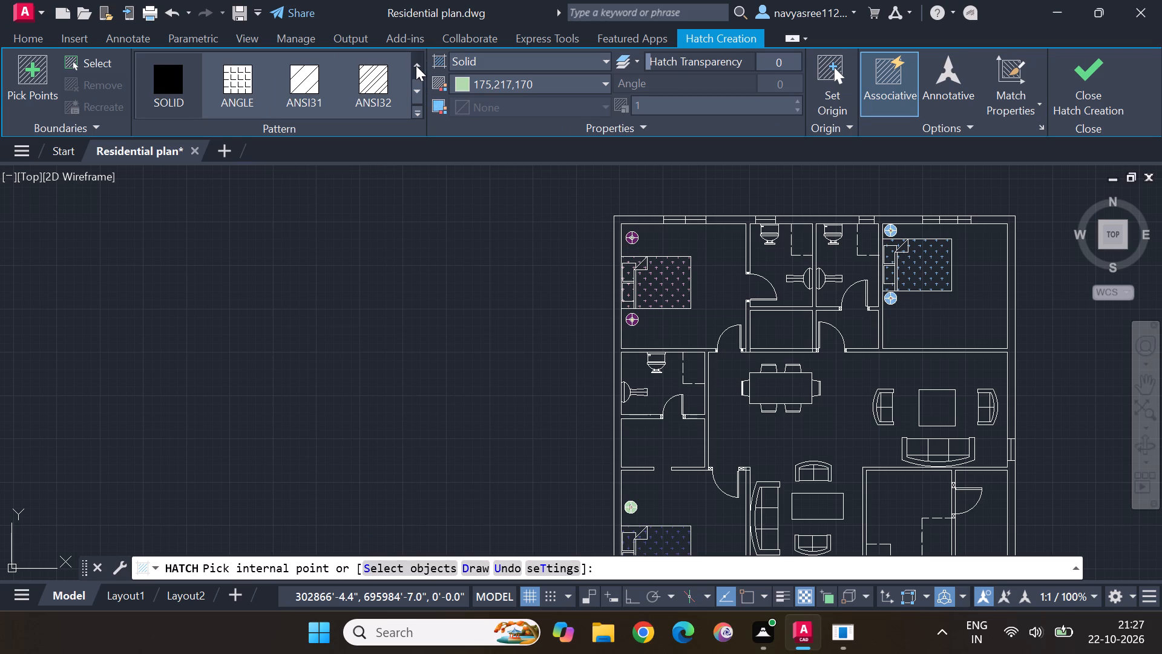
click(416, 65)
double_click(416, 65)
click(414, 92)
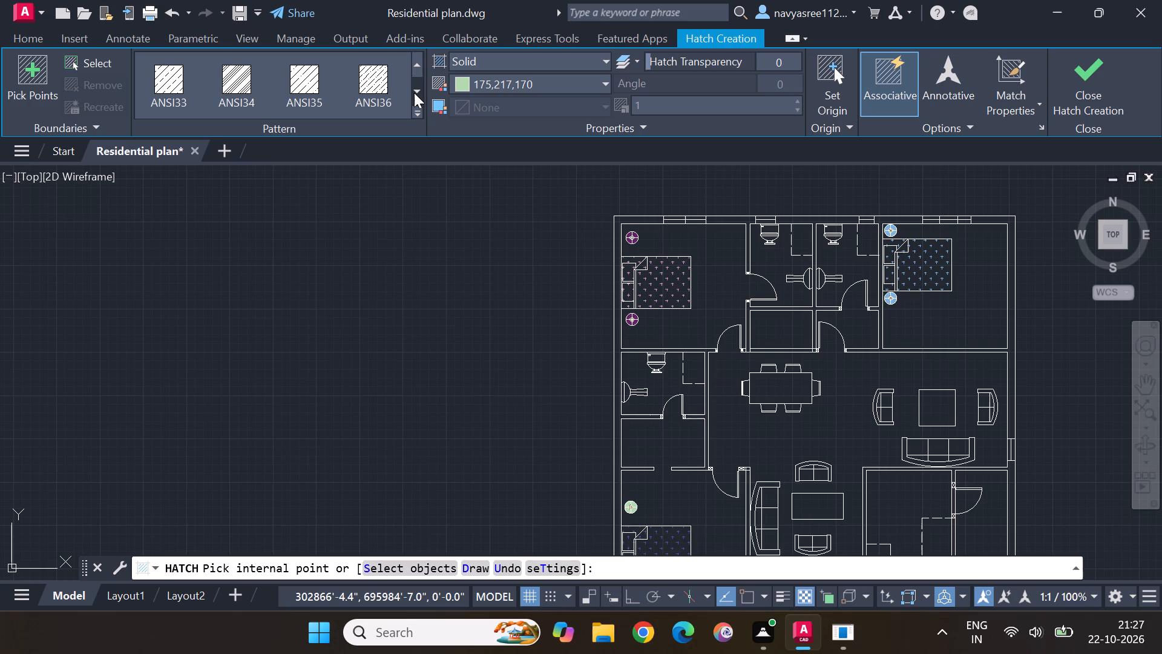
click(414, 93)
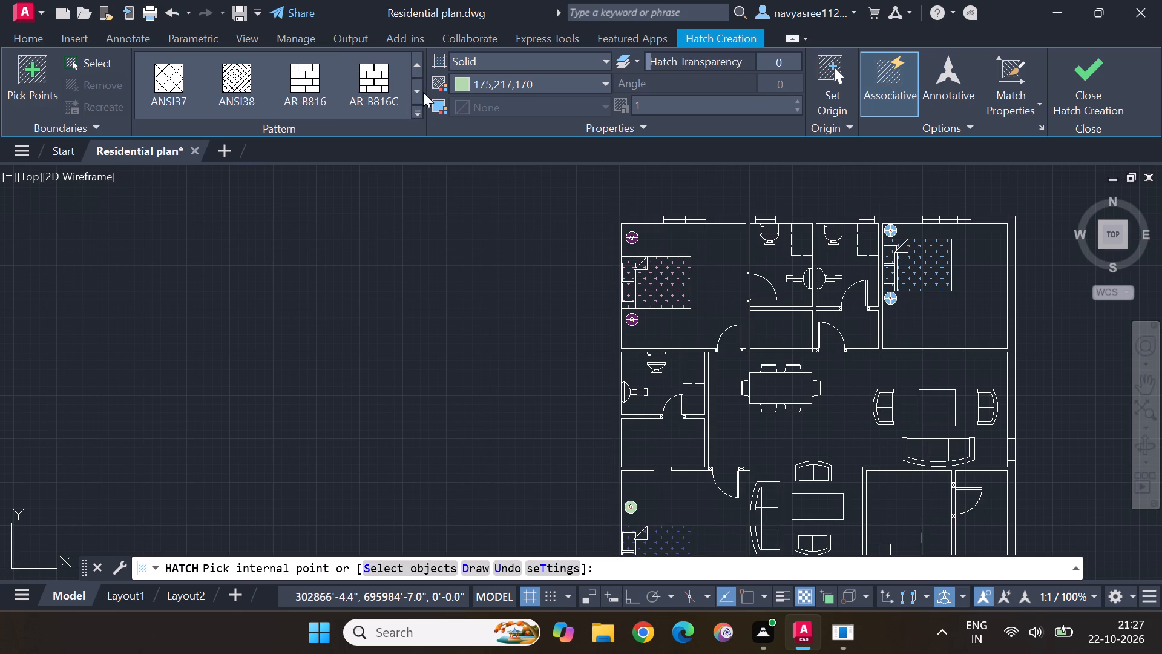
click(172, 82)
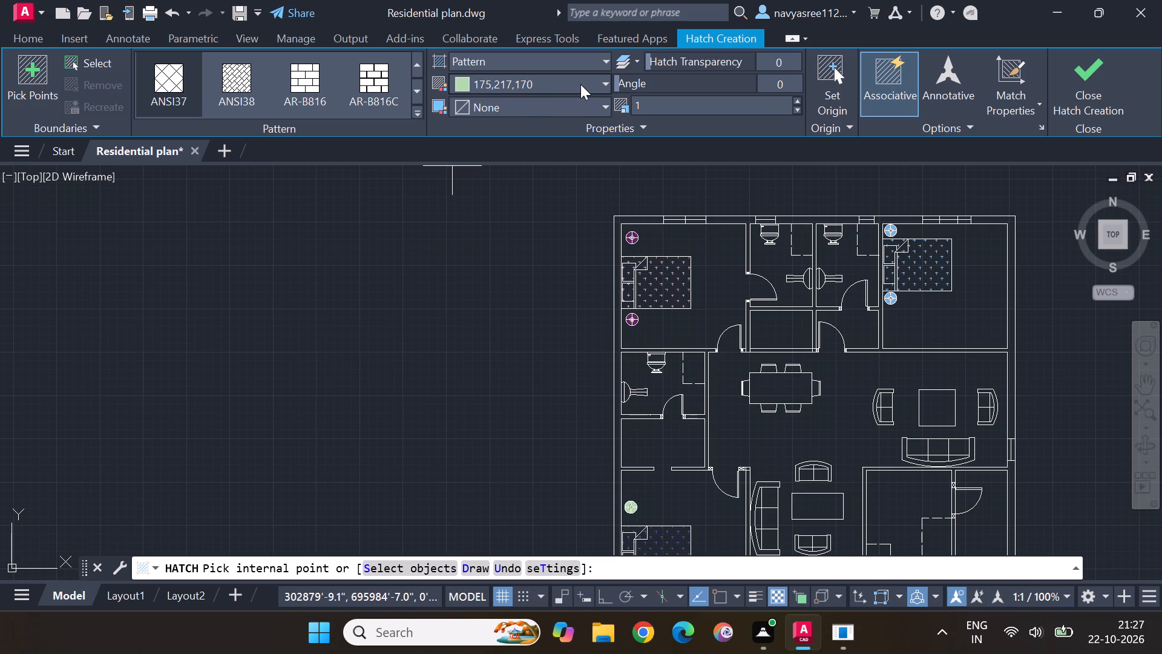
click(602, 84)
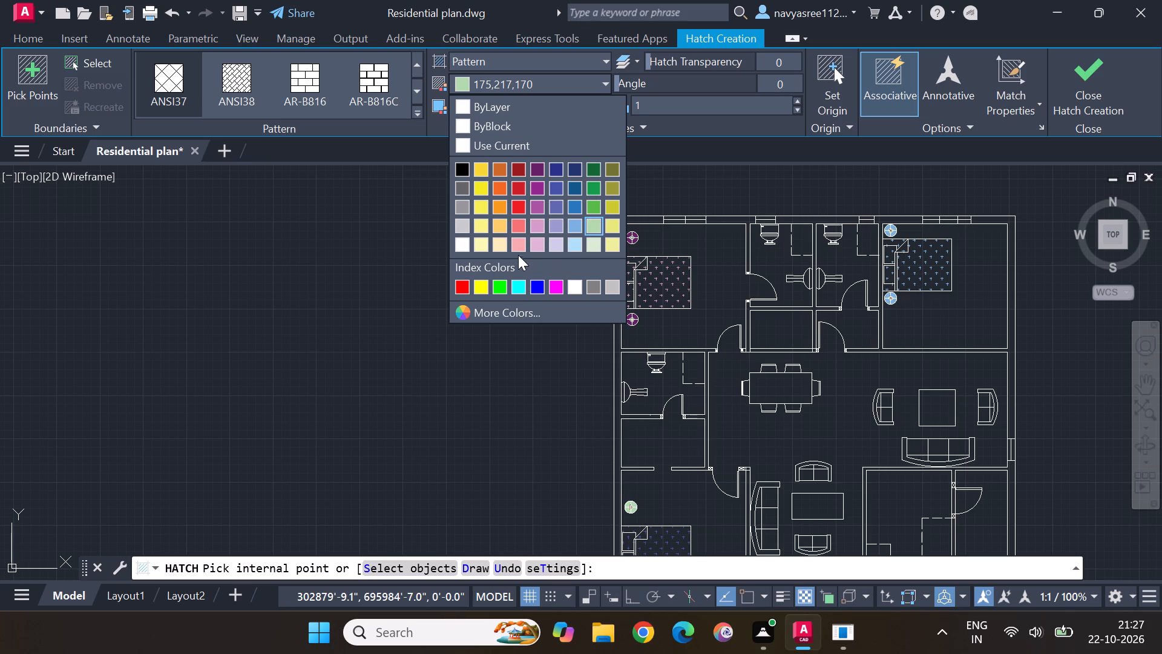
click(548, 313)
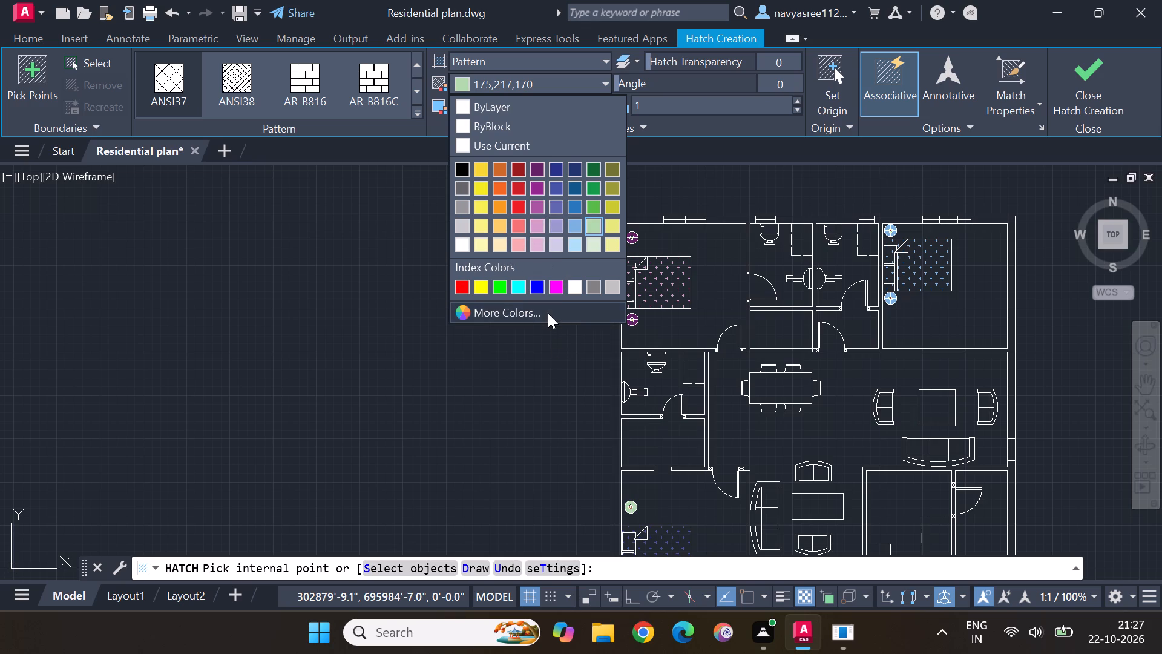
drag(559, 167, 568, 167)
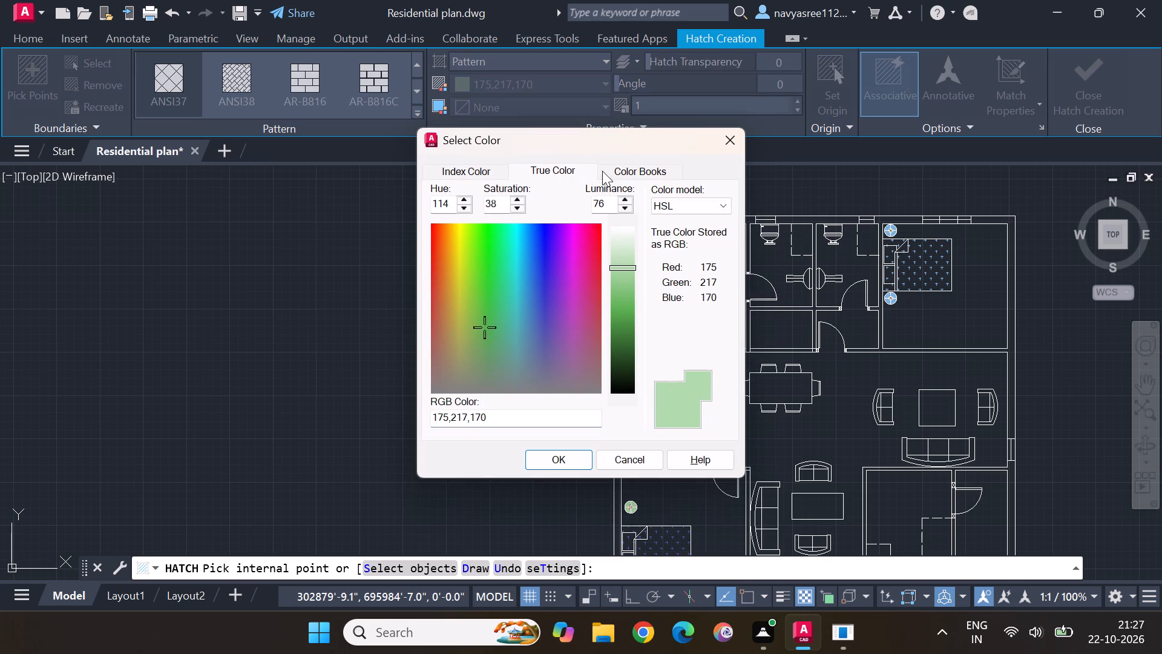
click(632, 171)
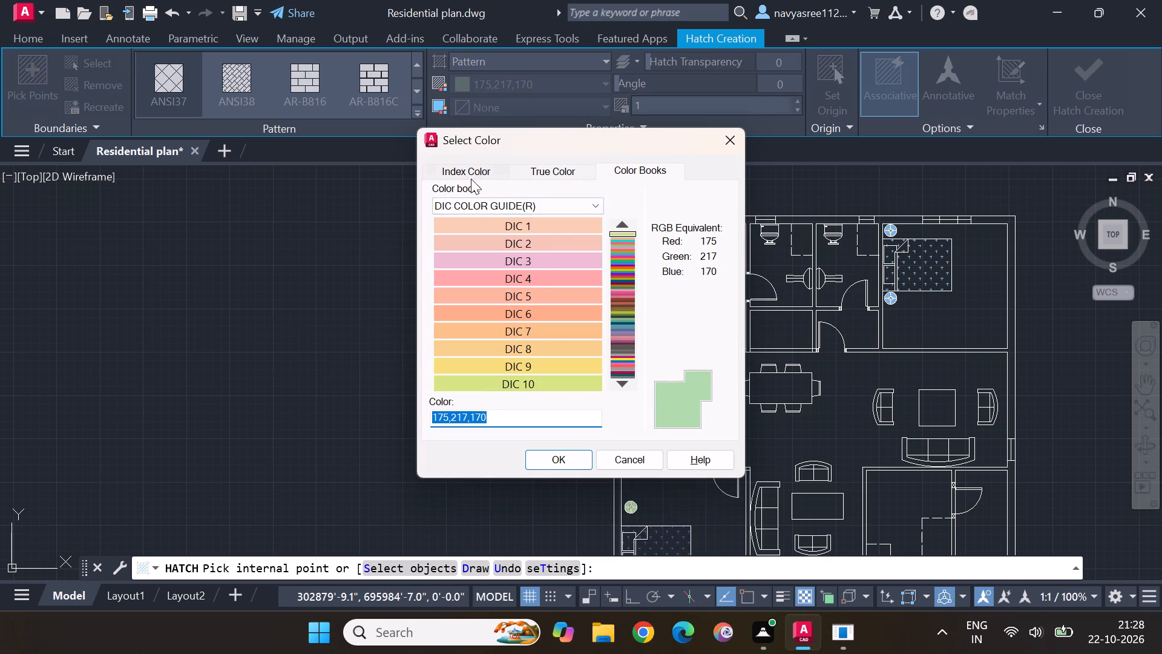
click(478, 165)
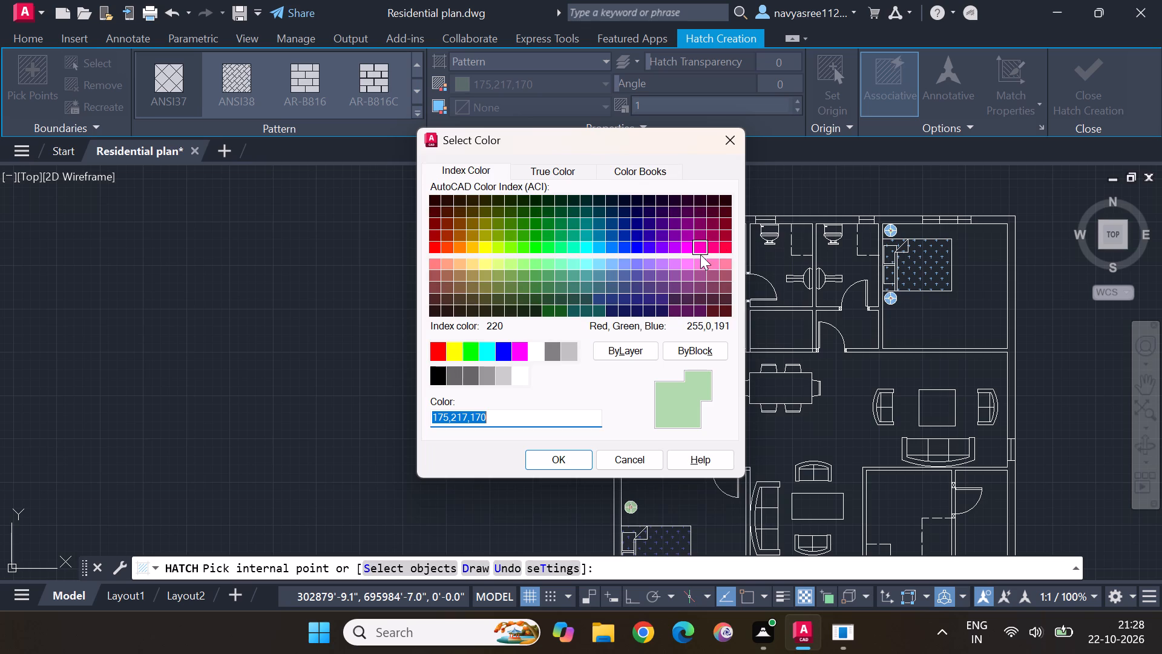
click(436, 296)
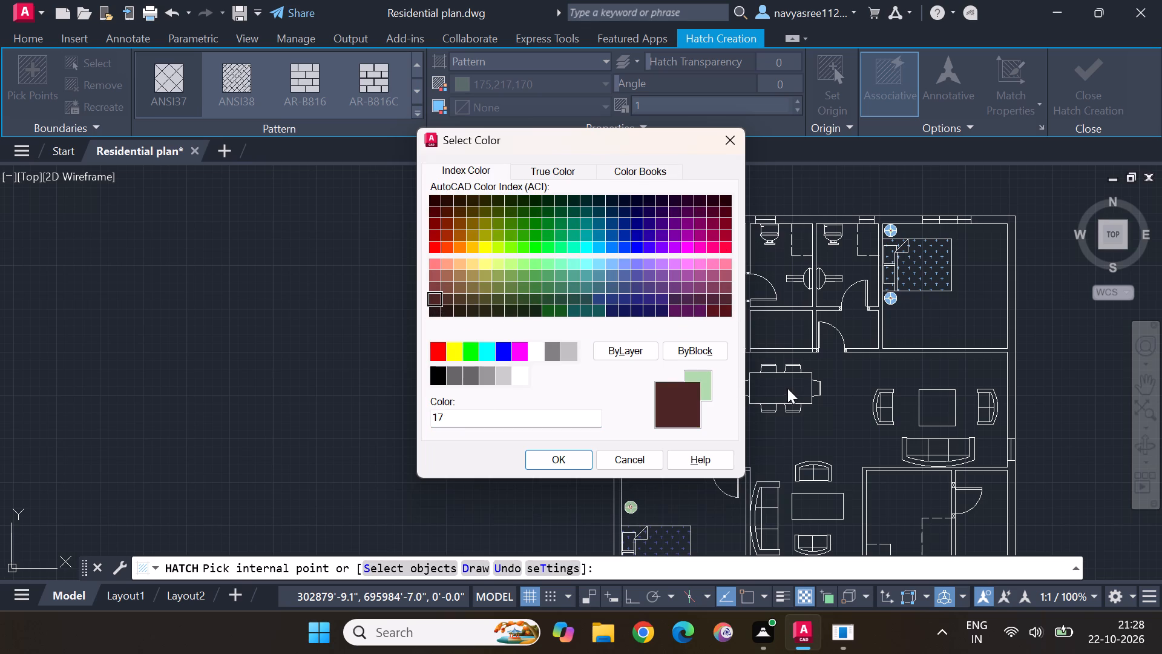
click(574, 462)
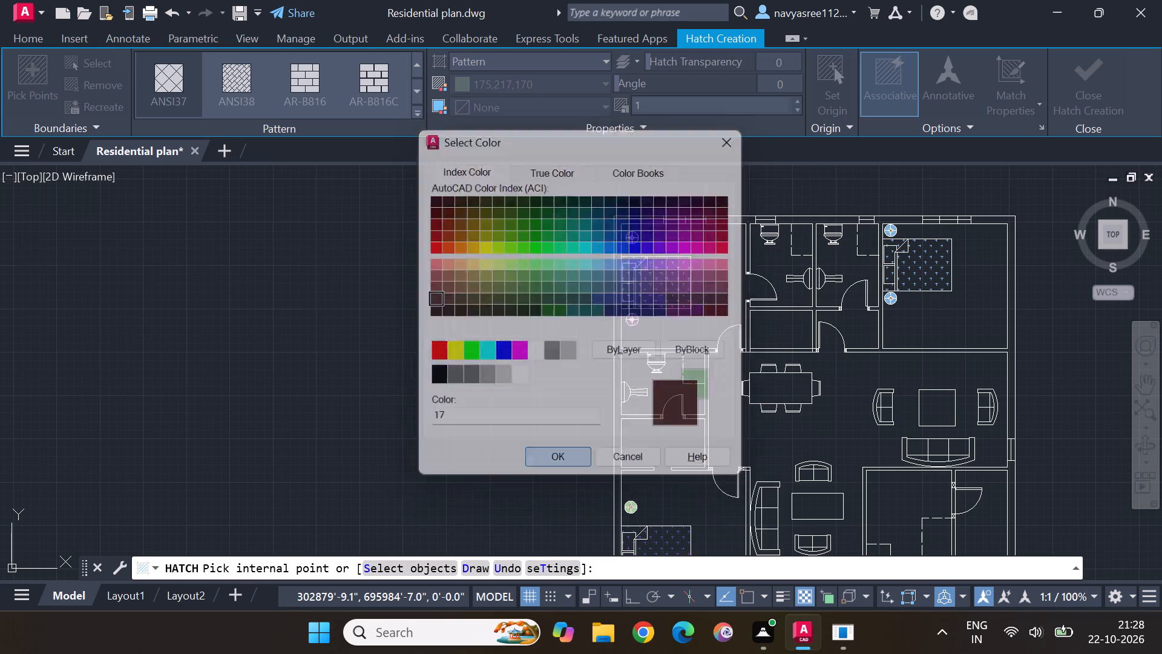
click(777, 391)
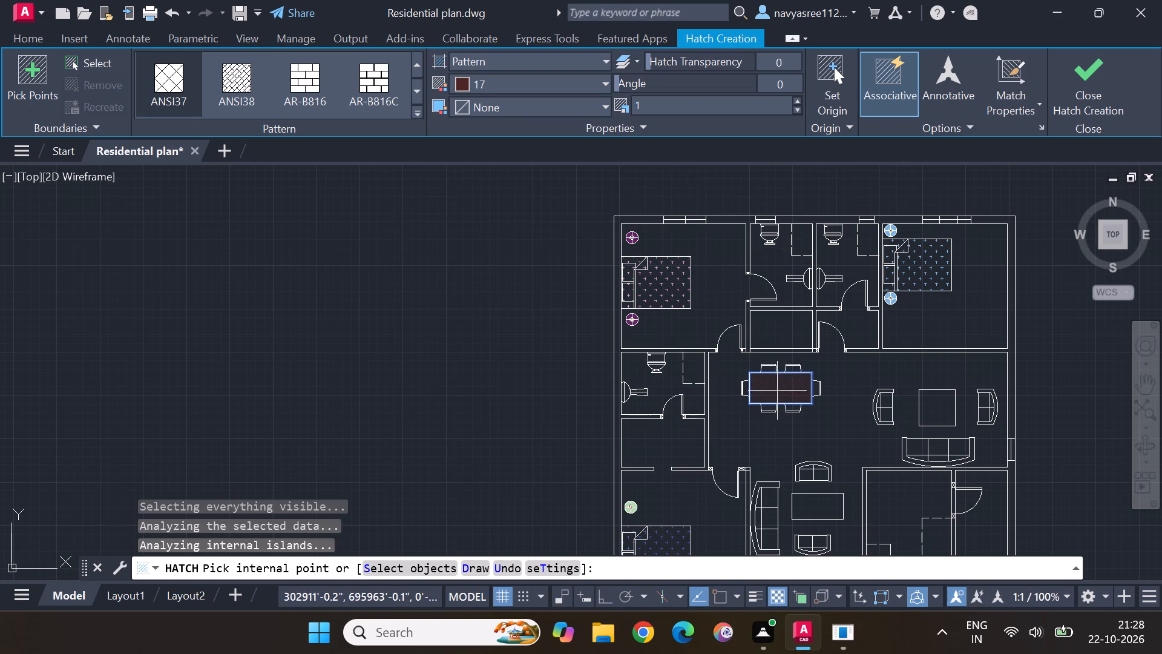
key(Escape)
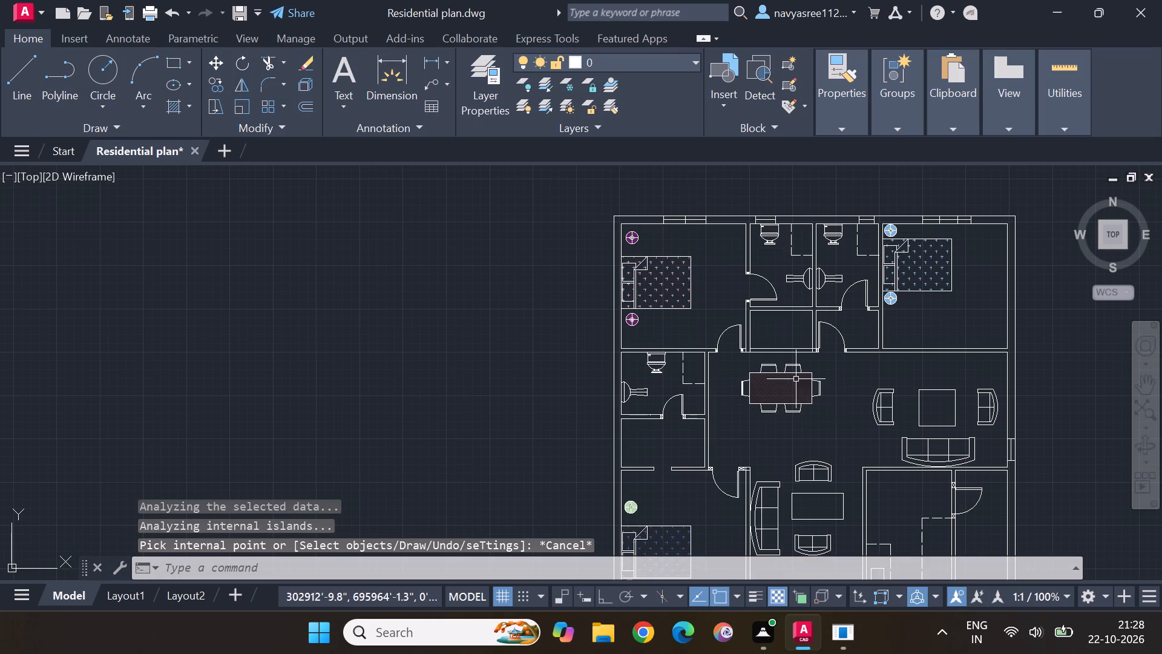
Hatch the seats of the two upper dining chairs and both end chairs with ANSI37 in index color 70.
scroll(783, 354, up, 3)
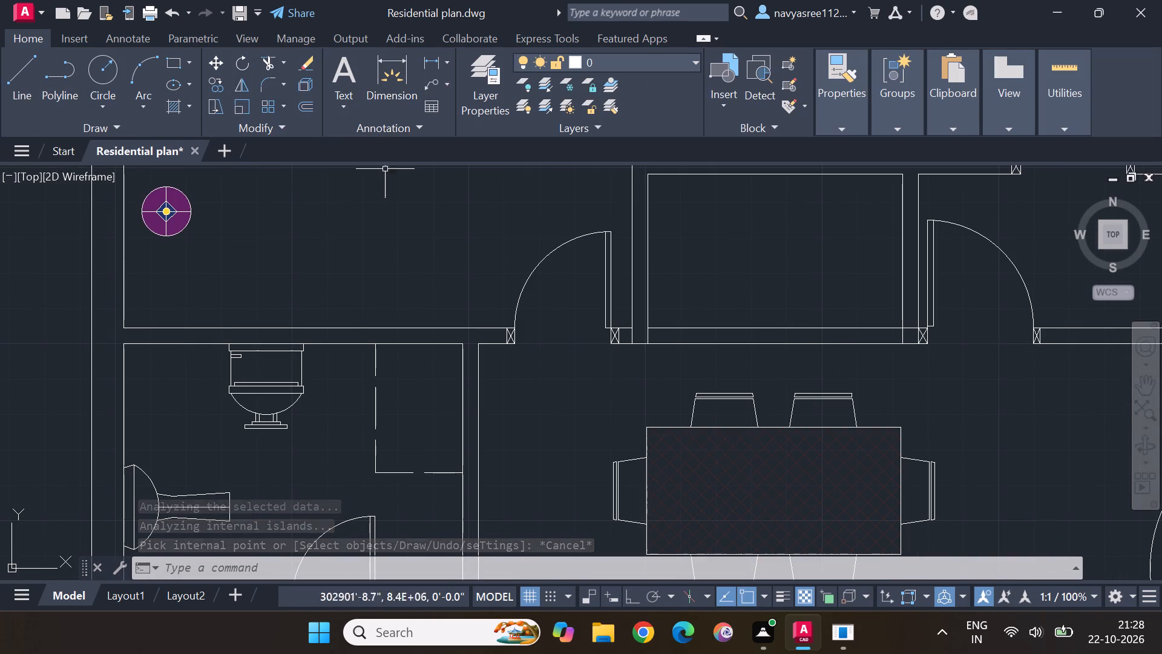
click(192, 110)
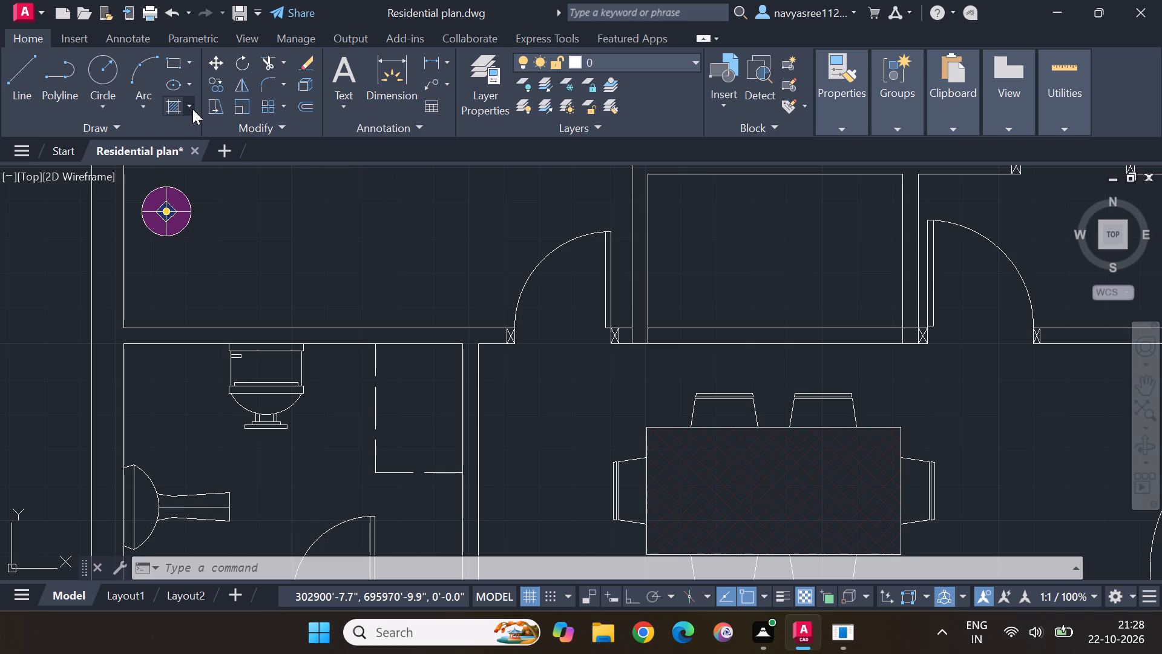
click(224, 144)
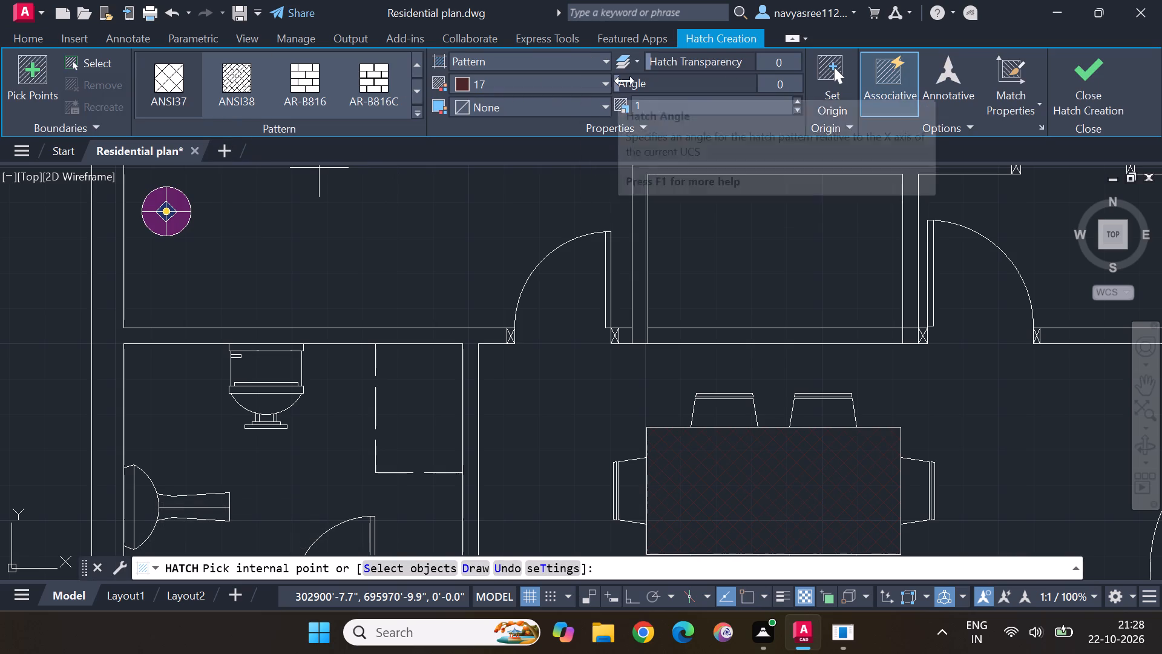
click(602, 82)
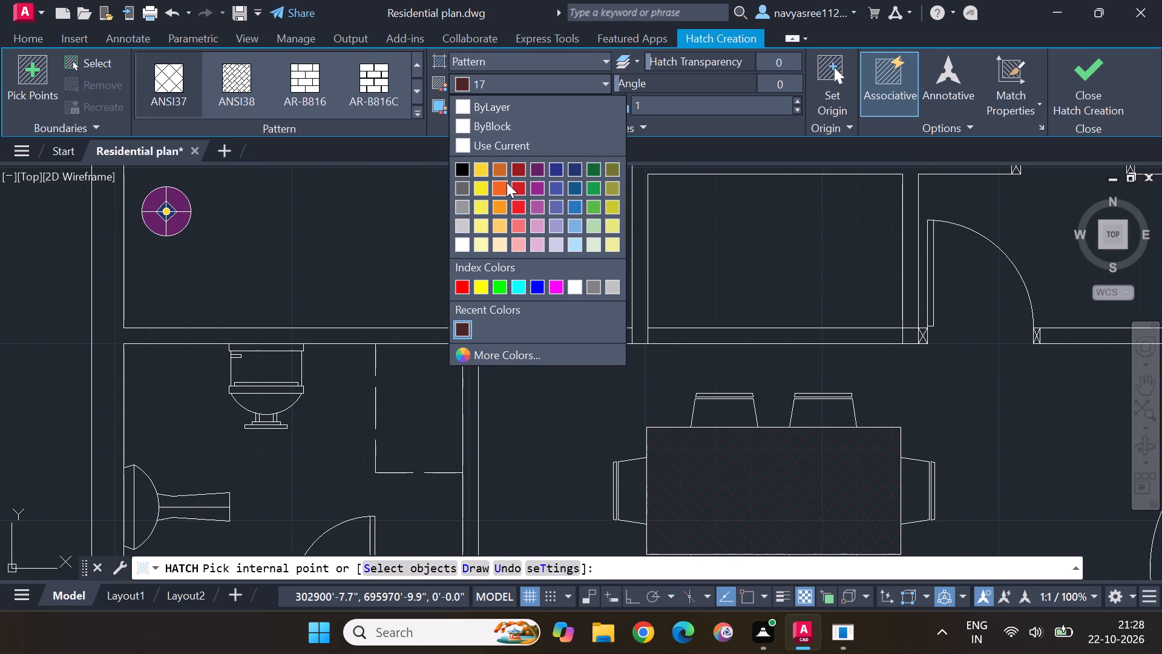
click(465, 127)
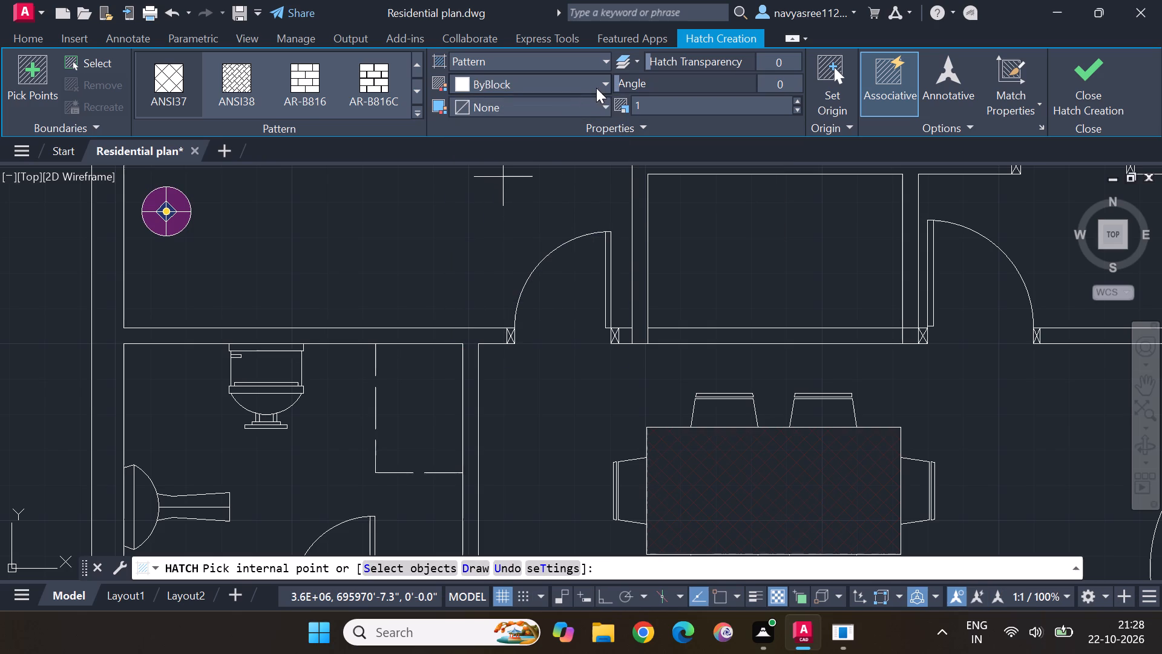
click(608, 81)
click(525, 346)
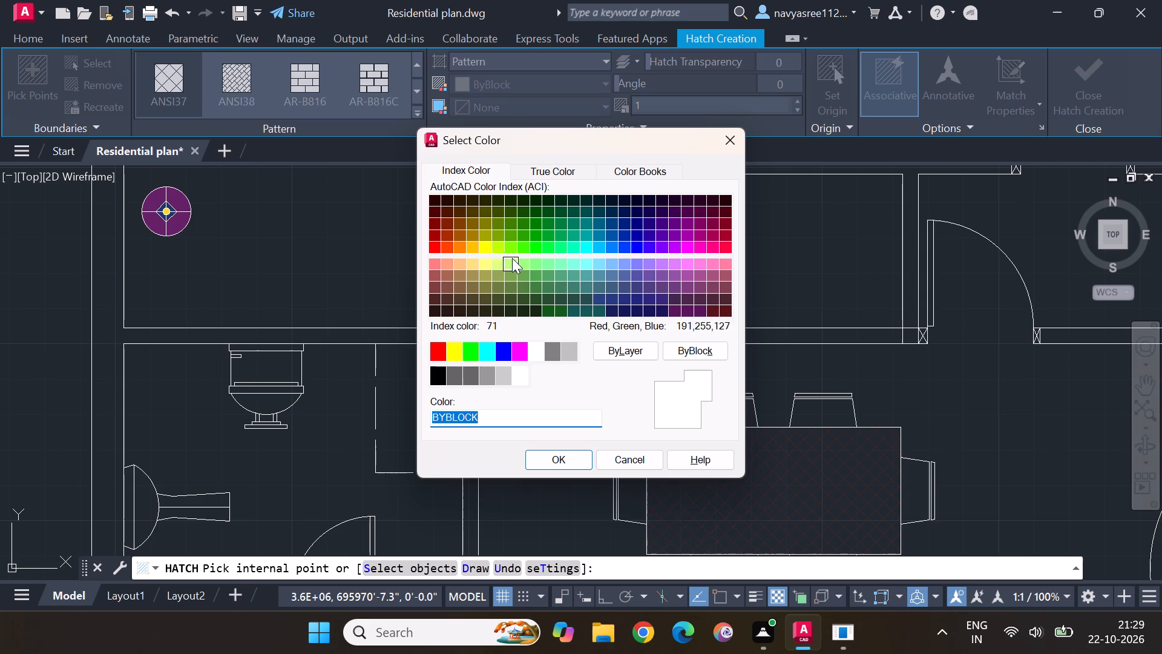
click(486, 248)
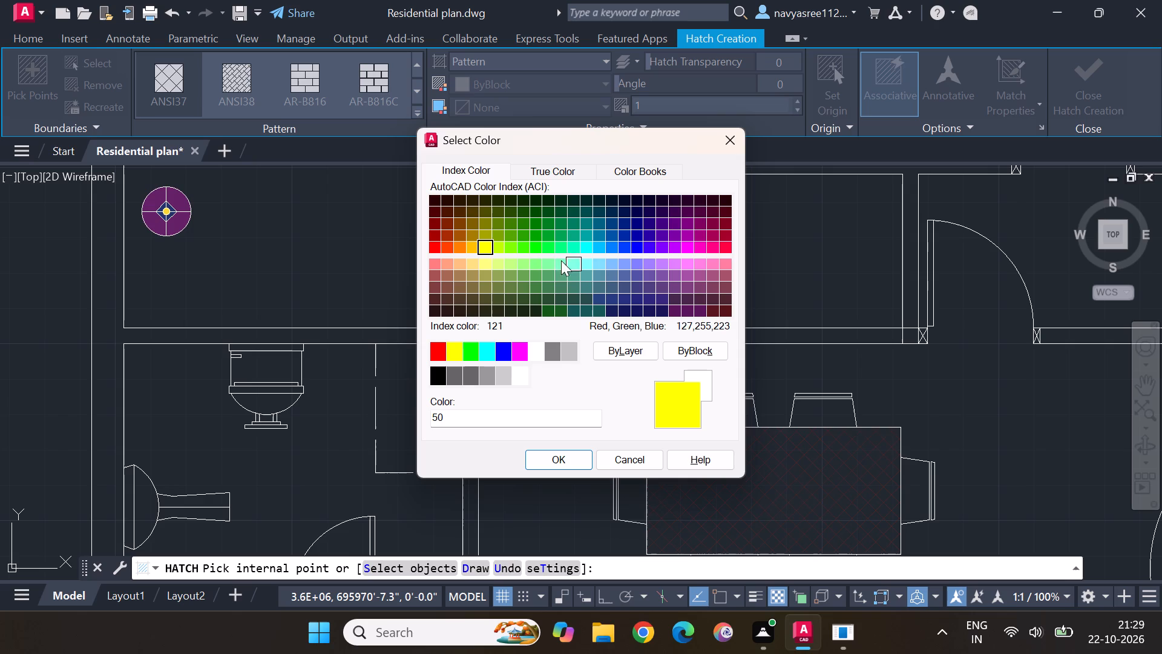
click(511, 248)
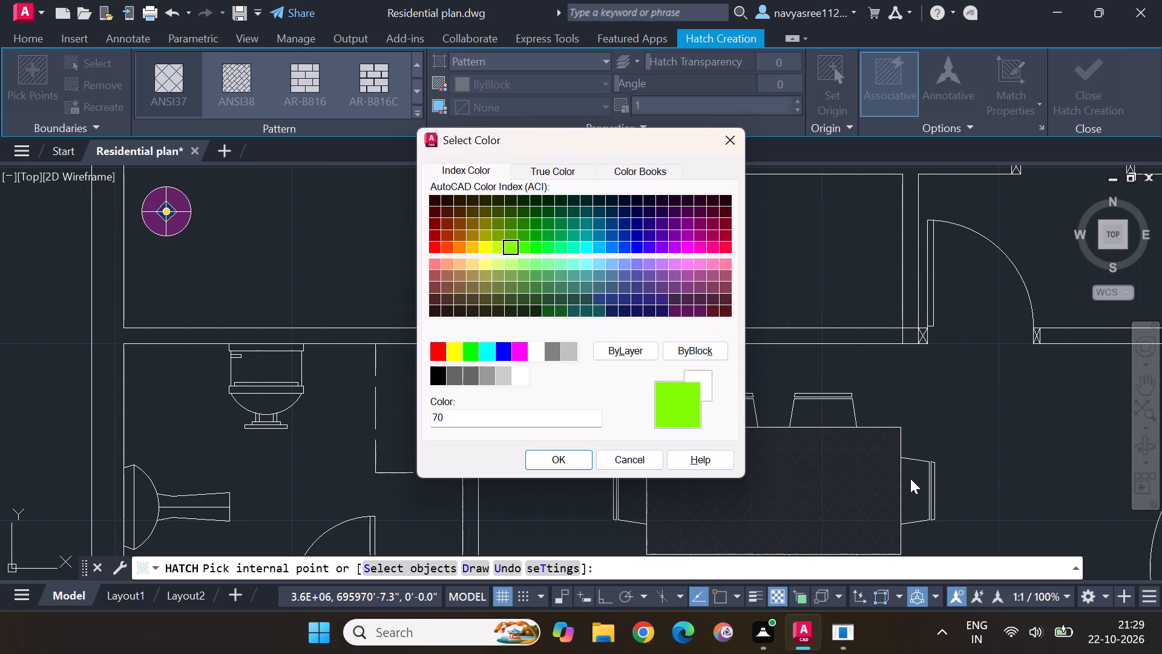
drag(573, 457, 579, 456)
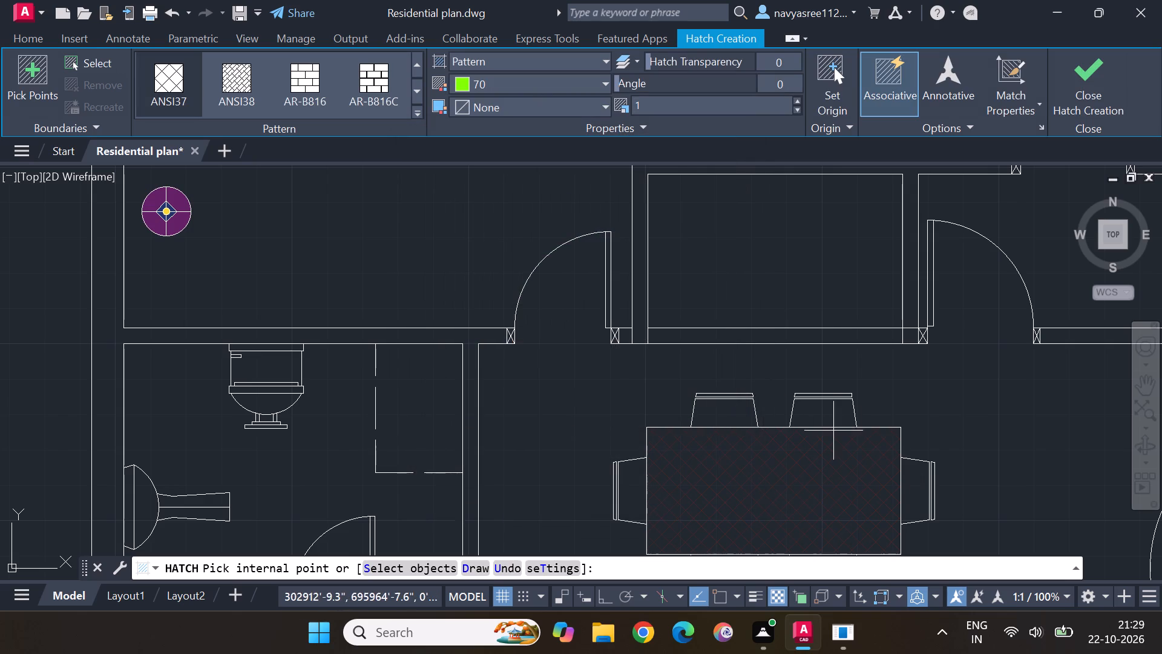
click(825, 411)
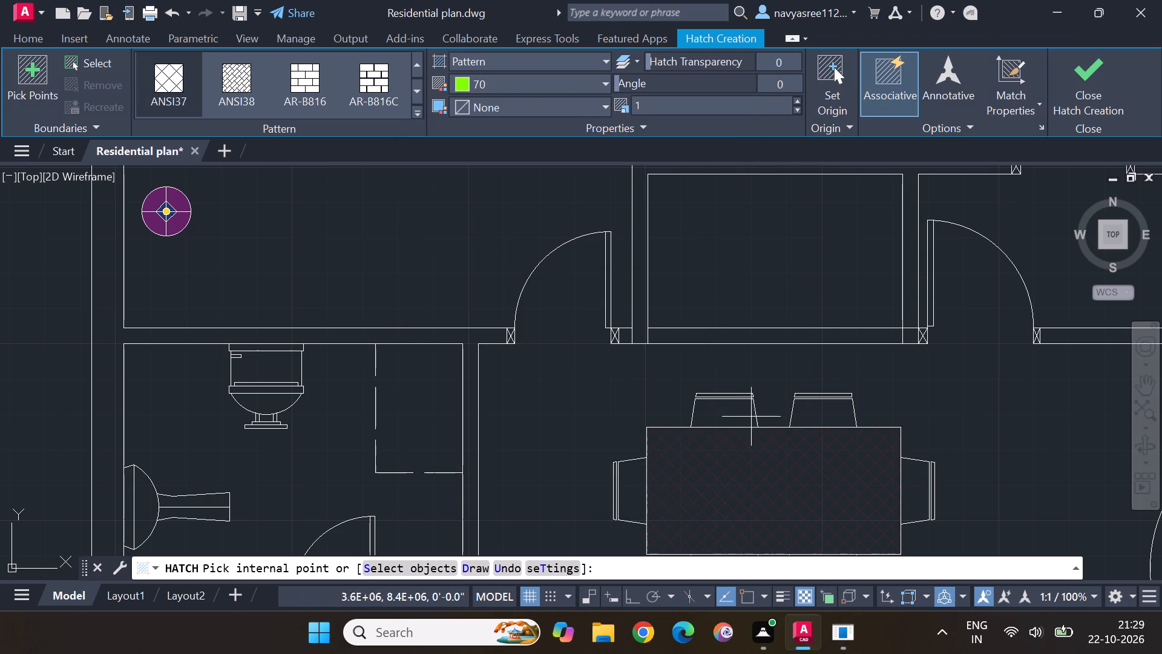
click(722, 417)
click(818, 416)
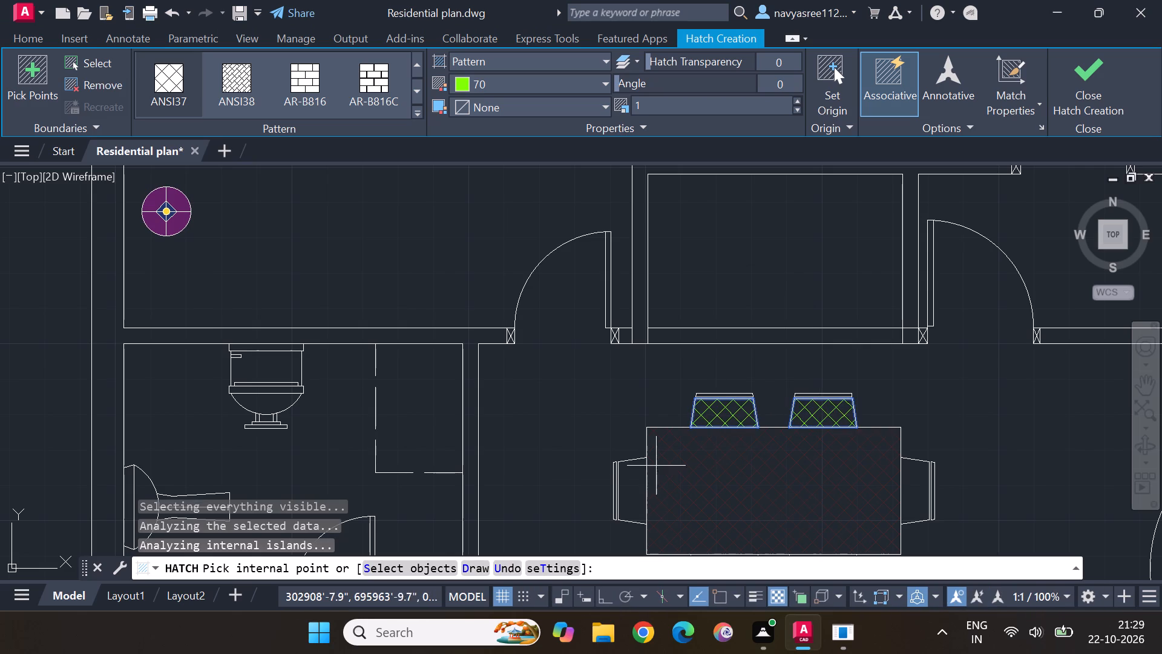
click(635, 488)
click(914, 483)
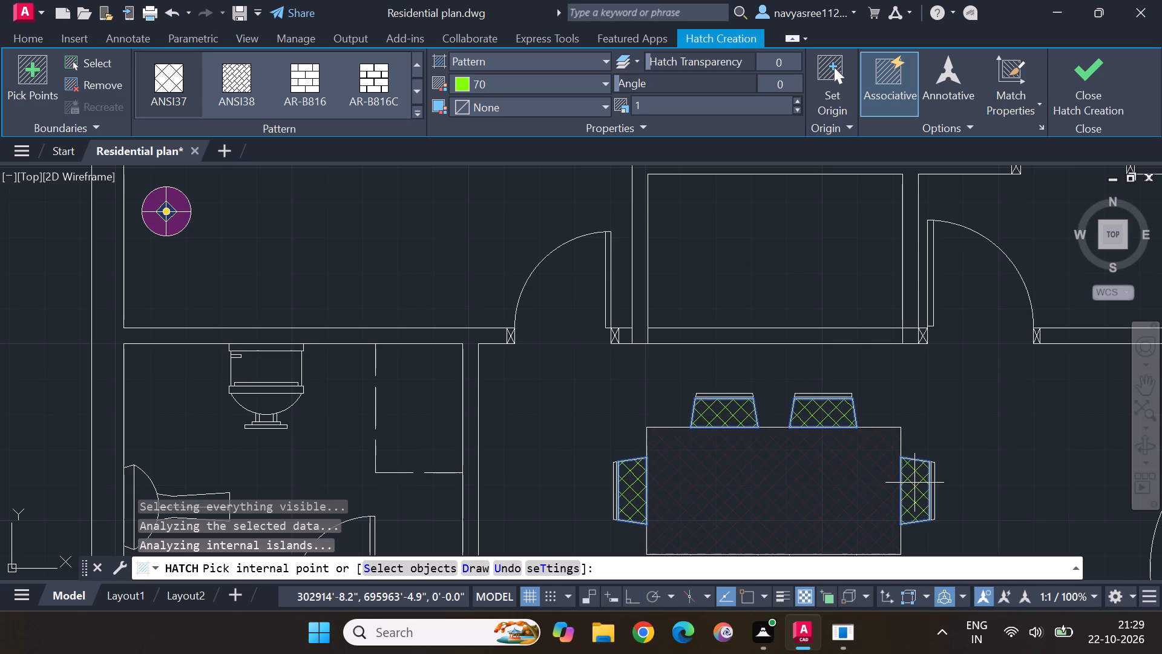
Hatch the seats of the two lower dining chairs with the same green ANSI37 pattern and finish the hatch.
middle_drag(866, 508, 857, 337)
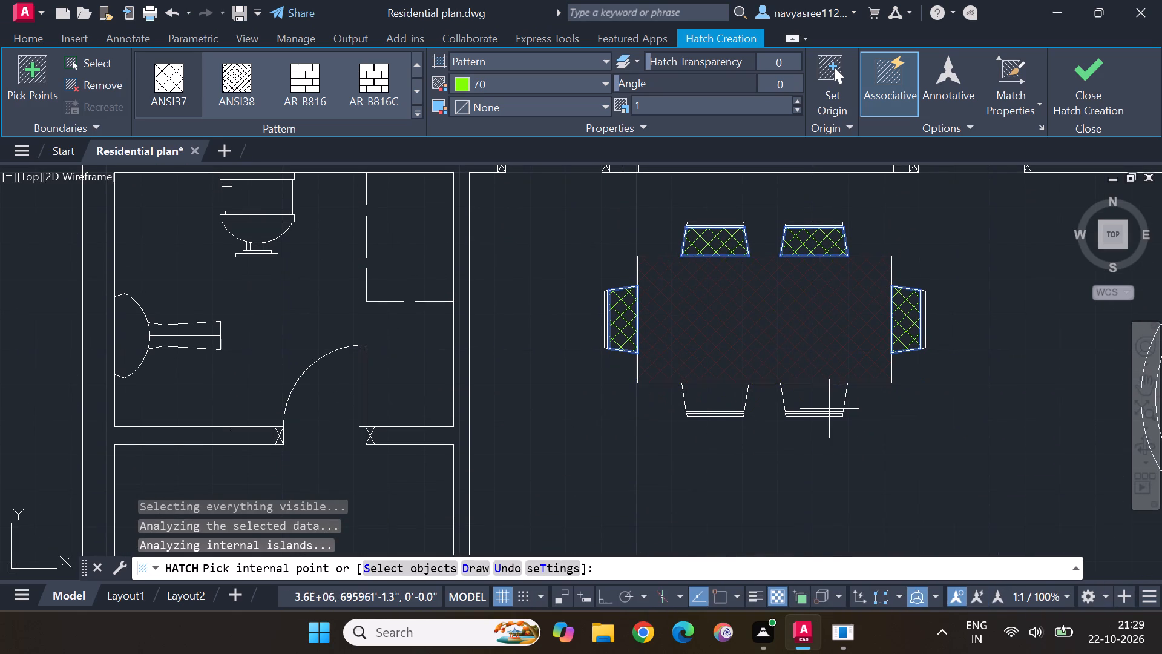
click(817, 403)
click(730, 398)
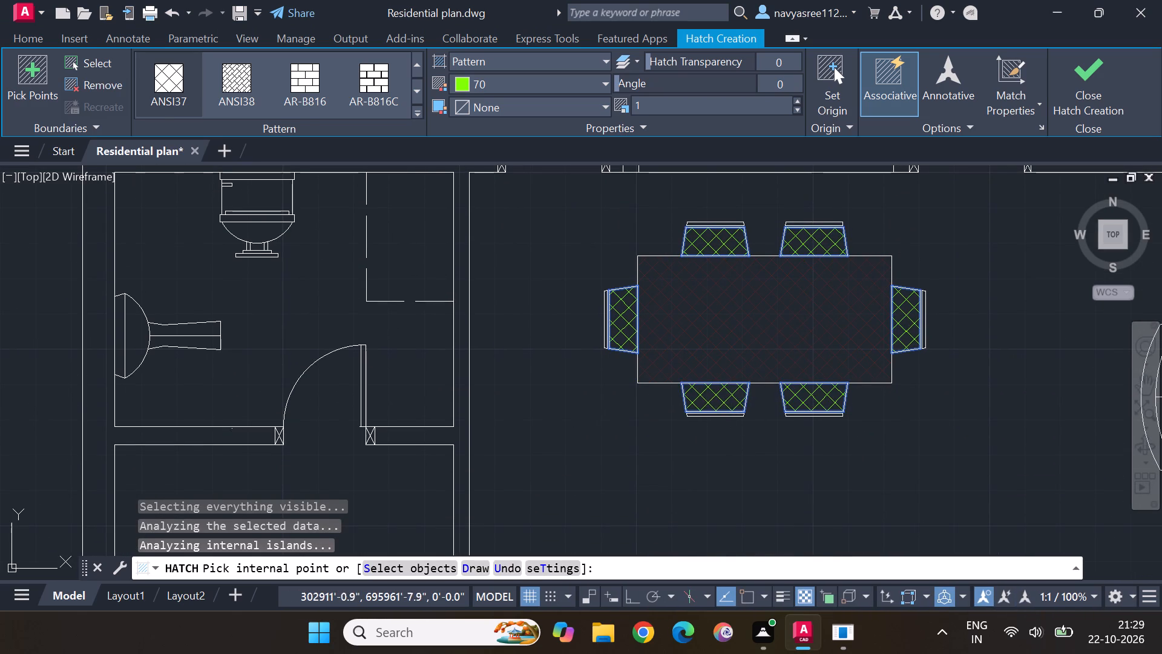
key(Escape)
key(Escape)
key(Escape)
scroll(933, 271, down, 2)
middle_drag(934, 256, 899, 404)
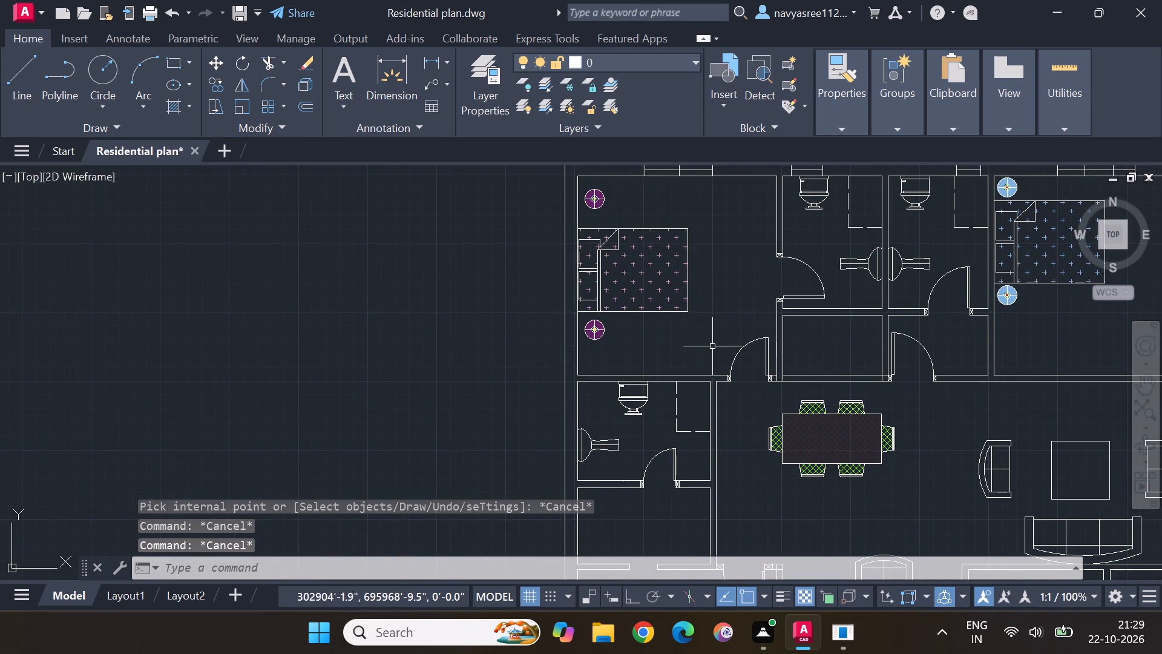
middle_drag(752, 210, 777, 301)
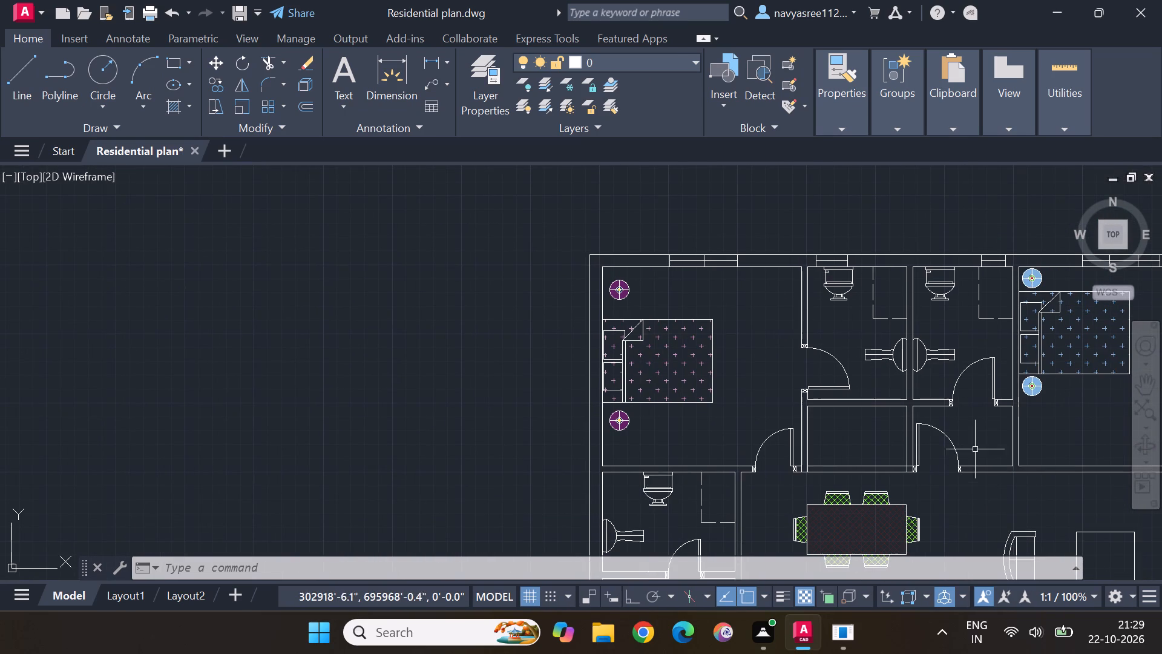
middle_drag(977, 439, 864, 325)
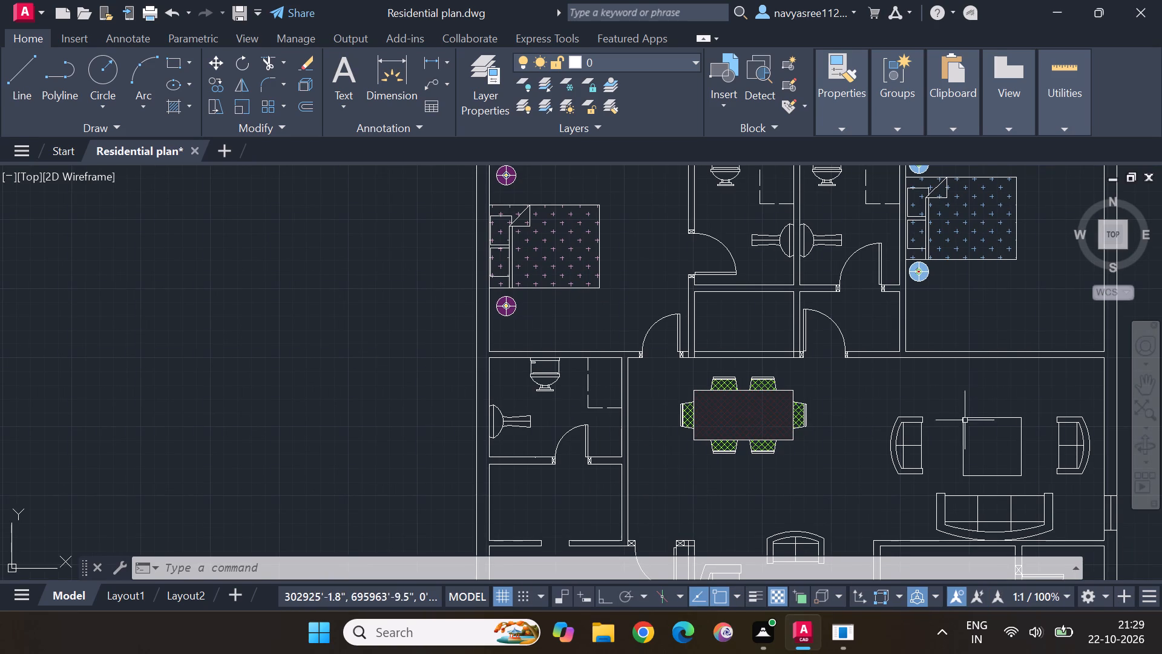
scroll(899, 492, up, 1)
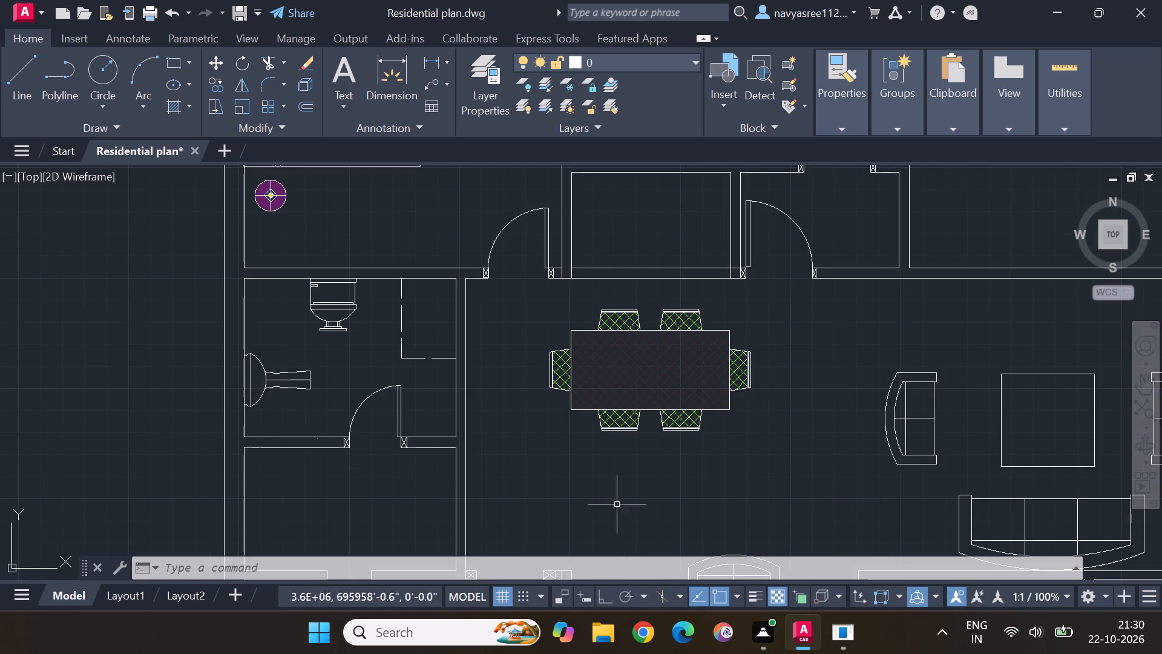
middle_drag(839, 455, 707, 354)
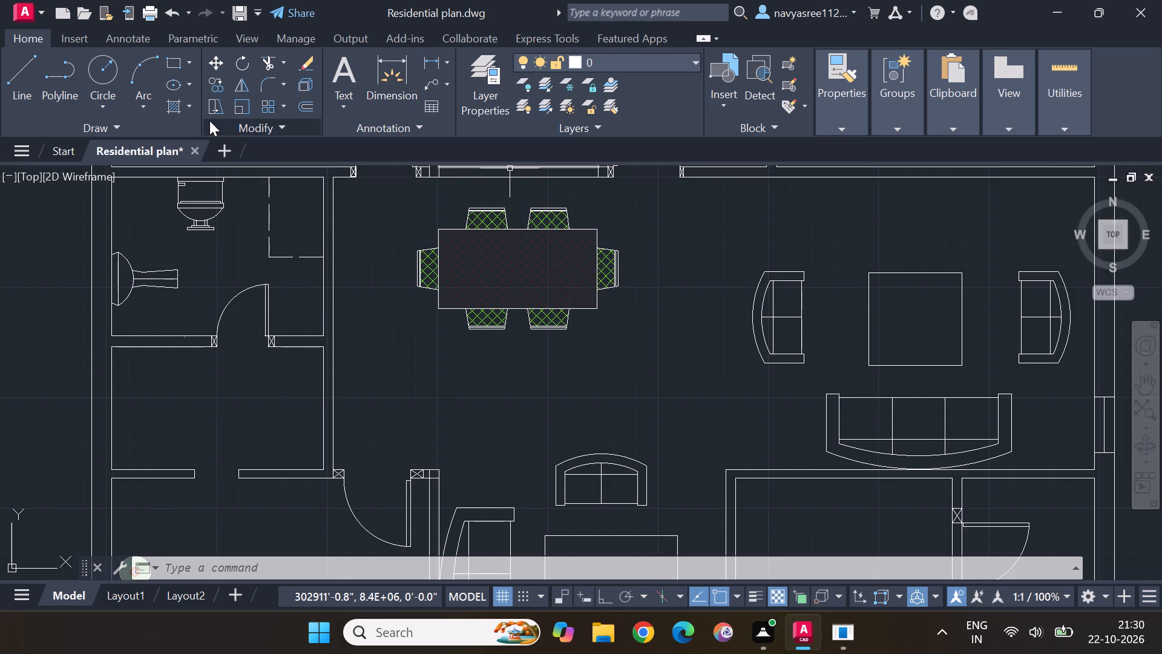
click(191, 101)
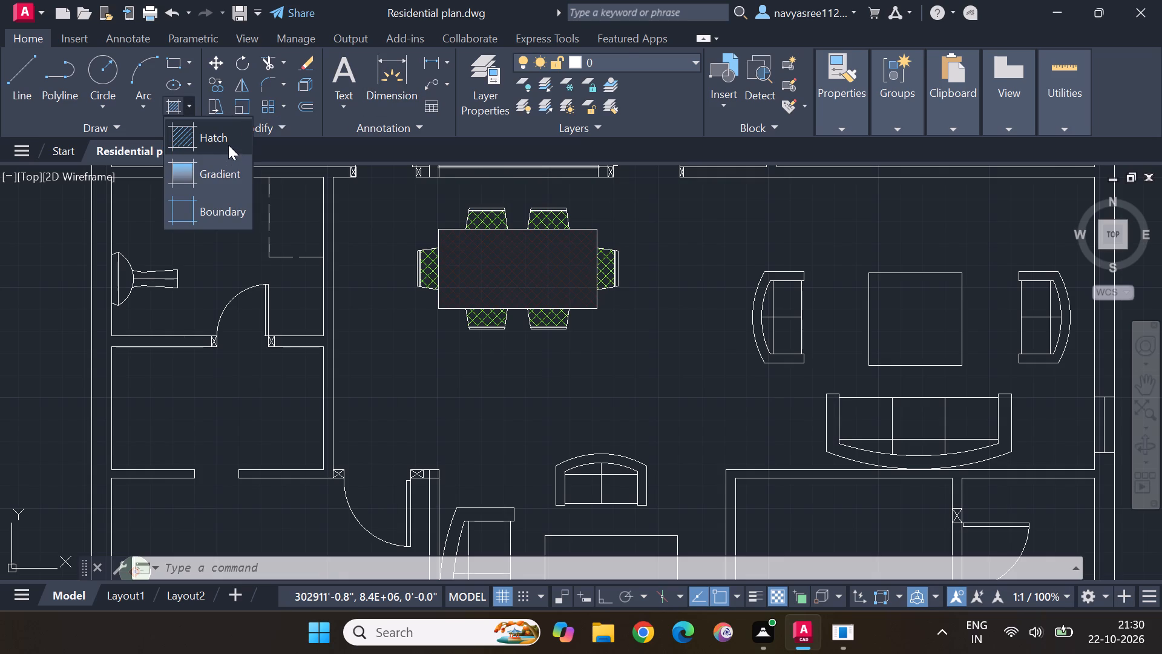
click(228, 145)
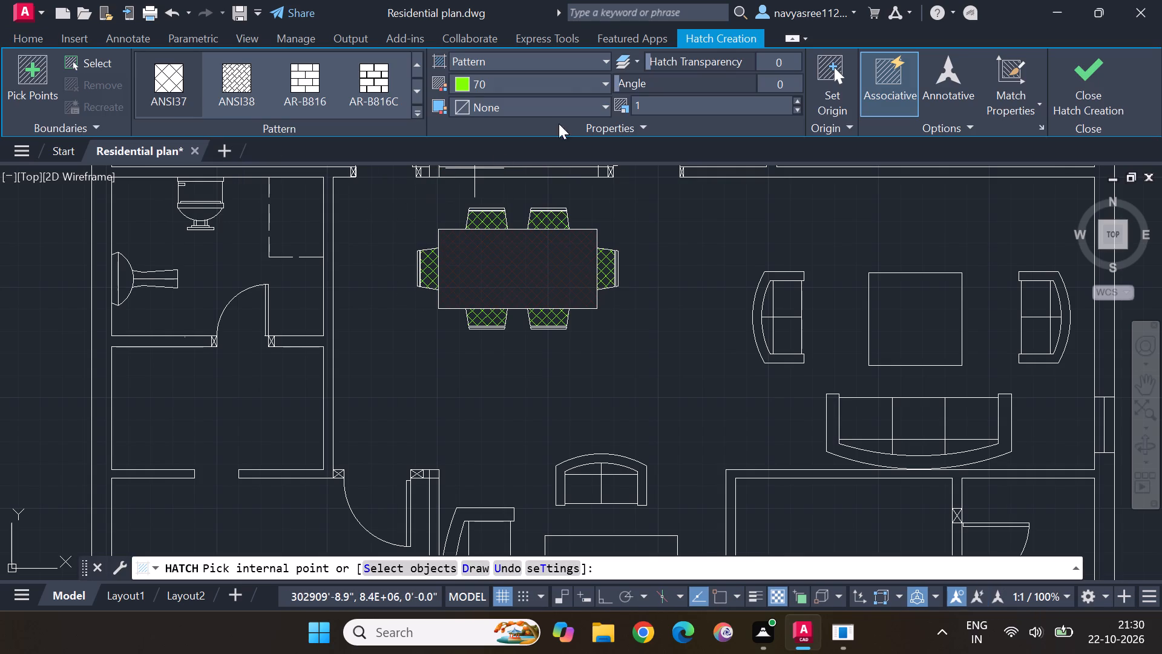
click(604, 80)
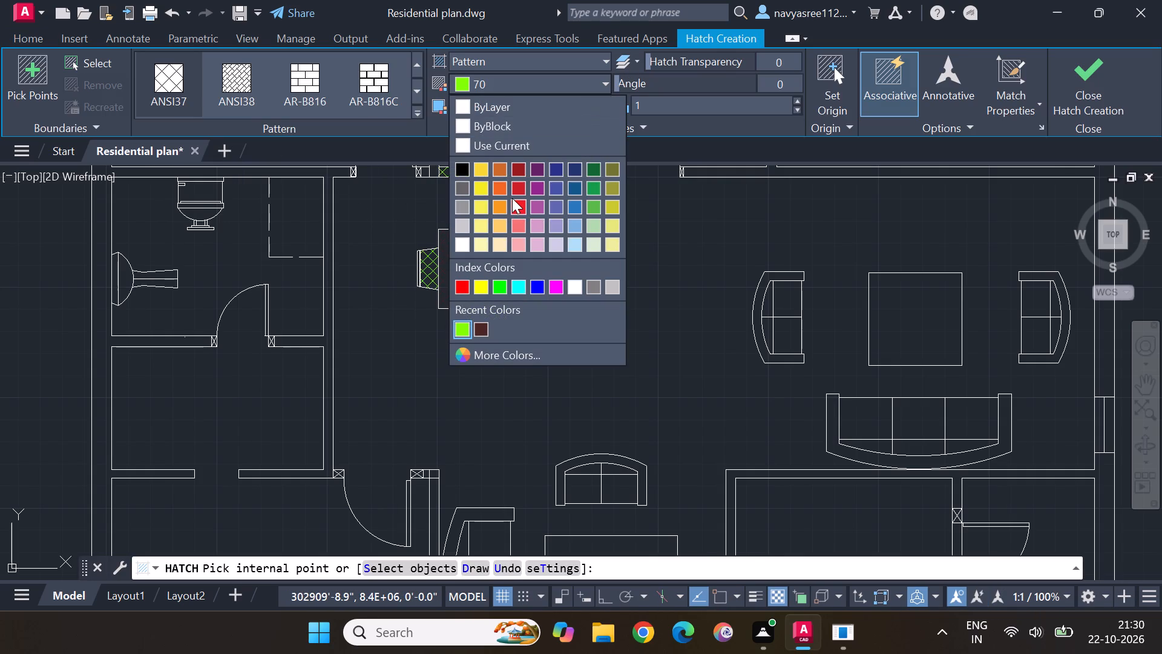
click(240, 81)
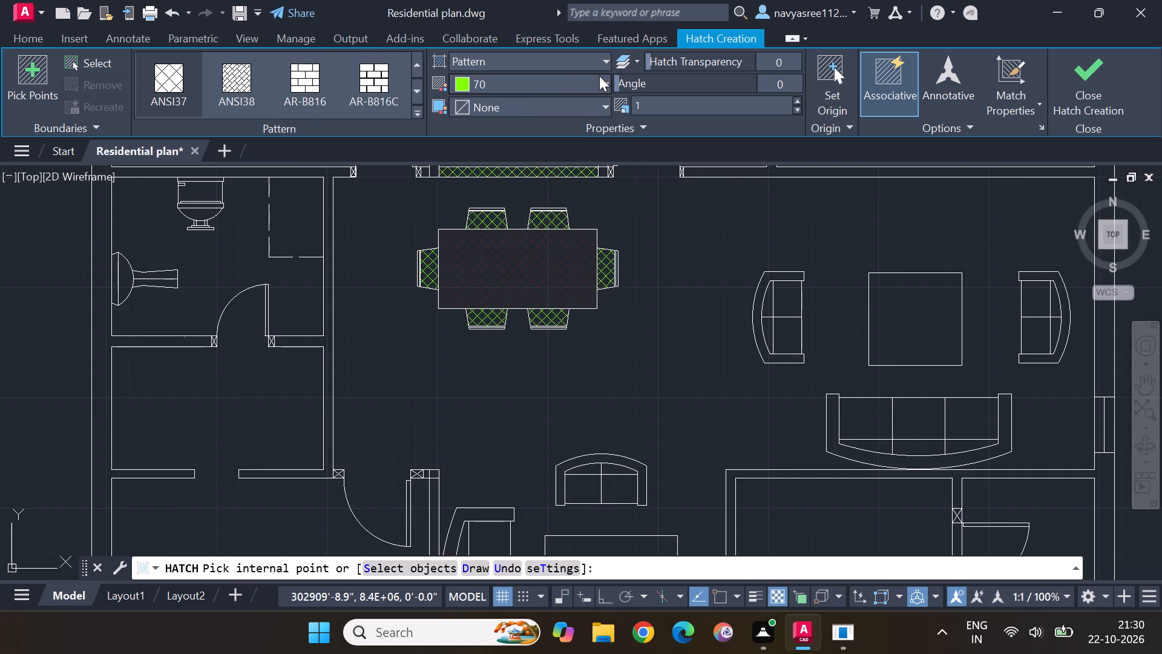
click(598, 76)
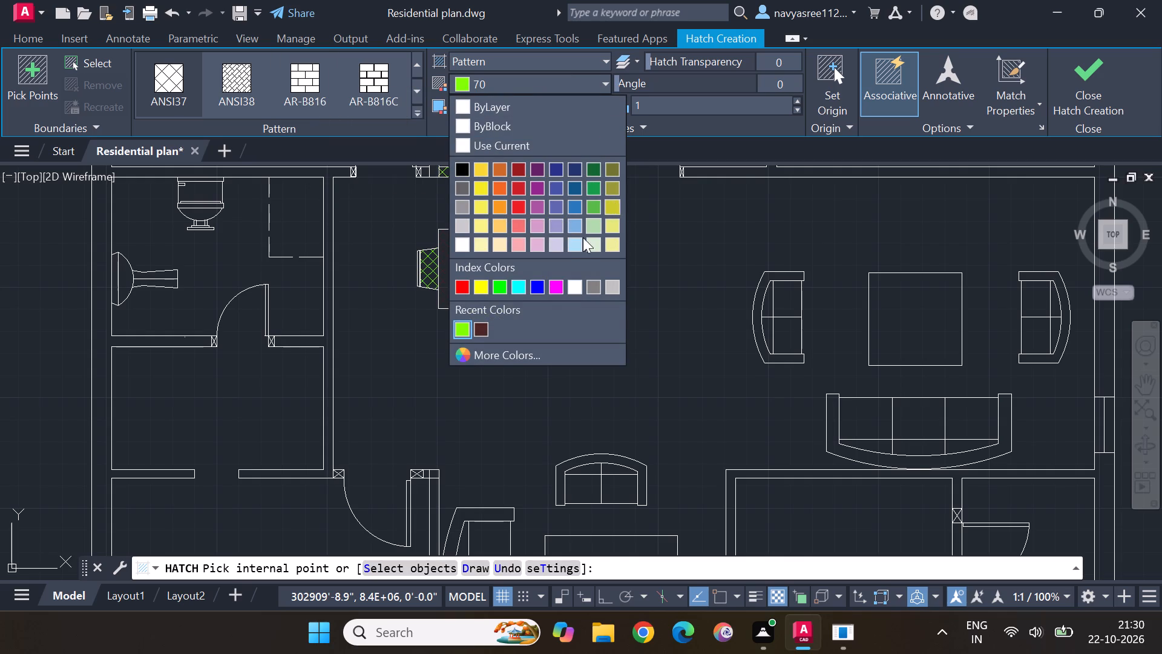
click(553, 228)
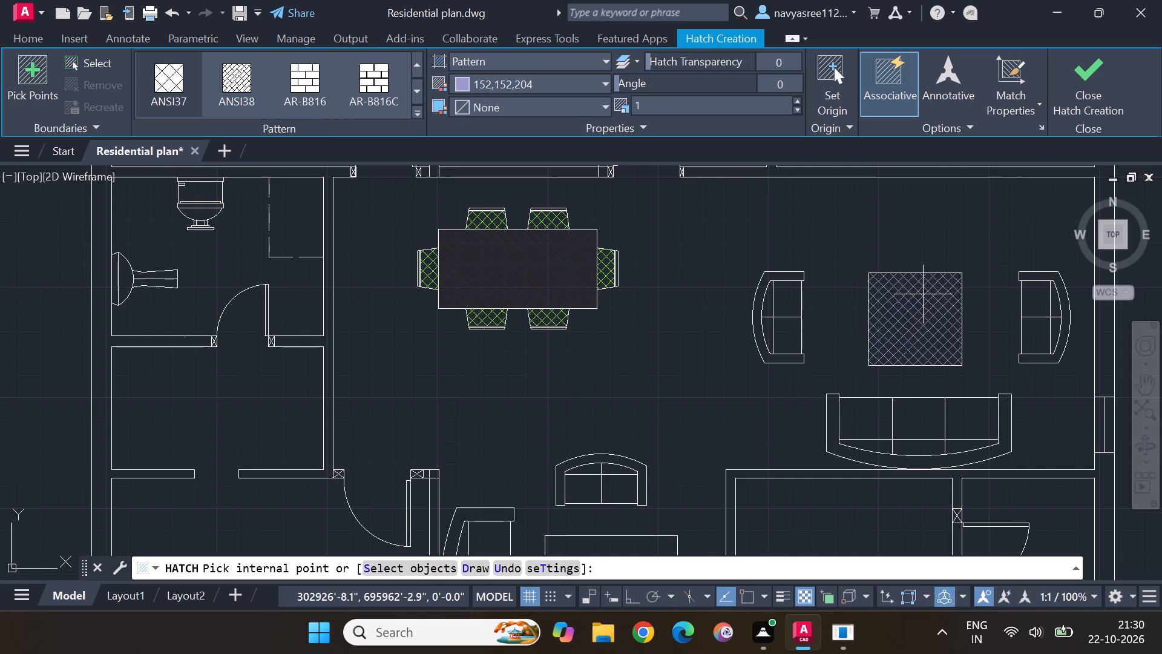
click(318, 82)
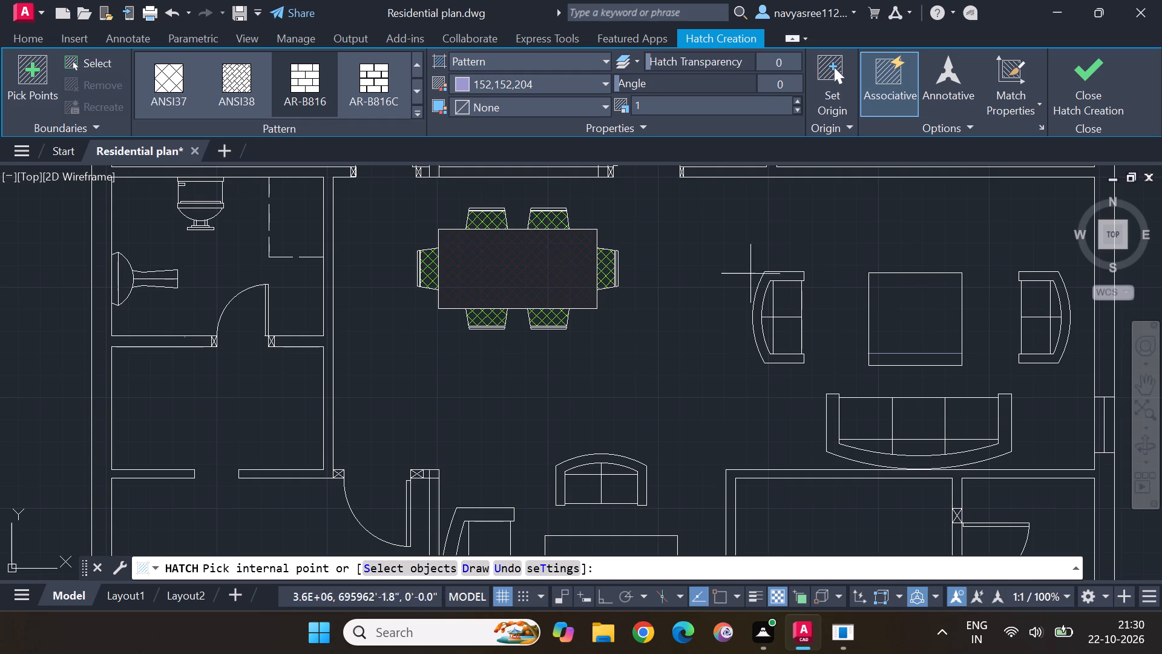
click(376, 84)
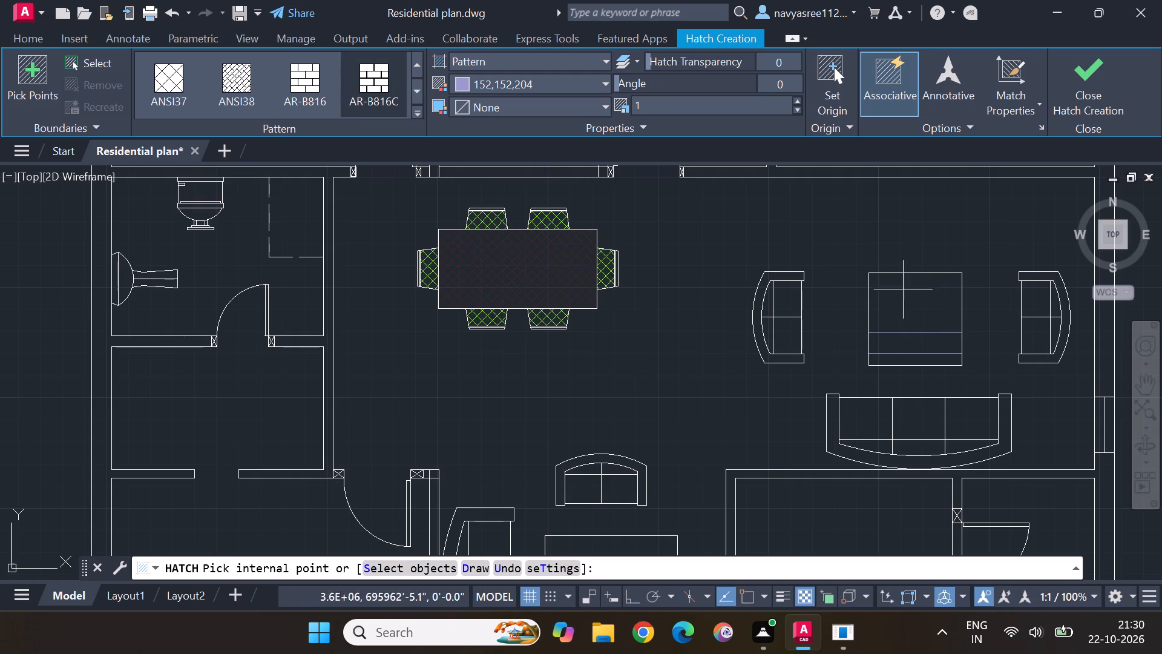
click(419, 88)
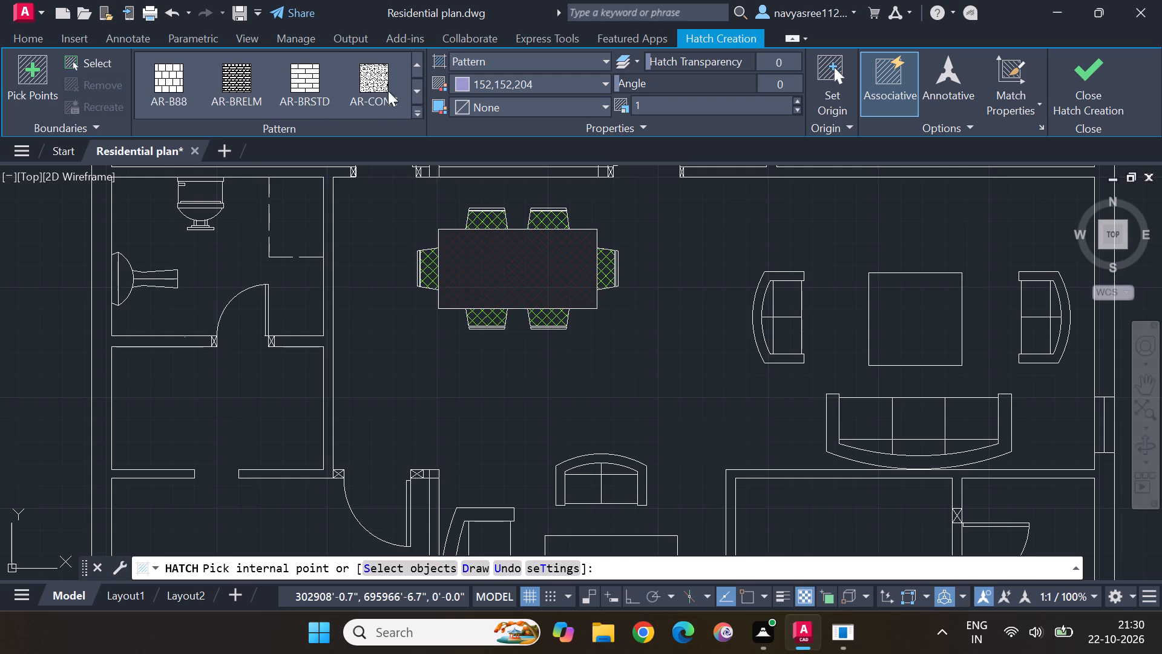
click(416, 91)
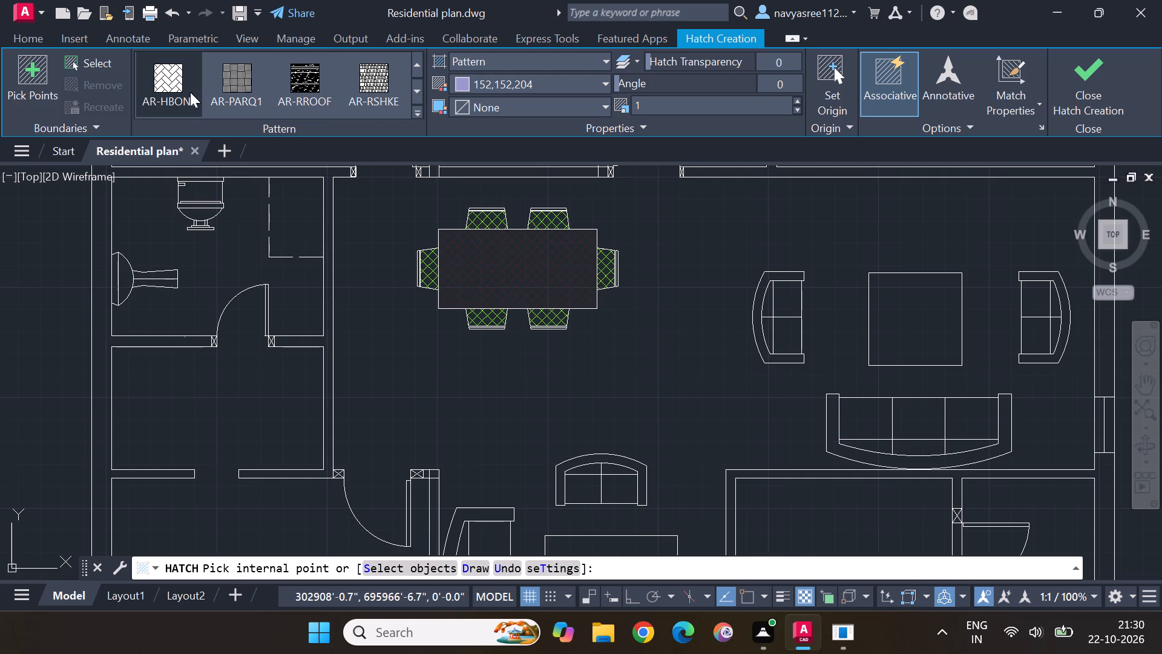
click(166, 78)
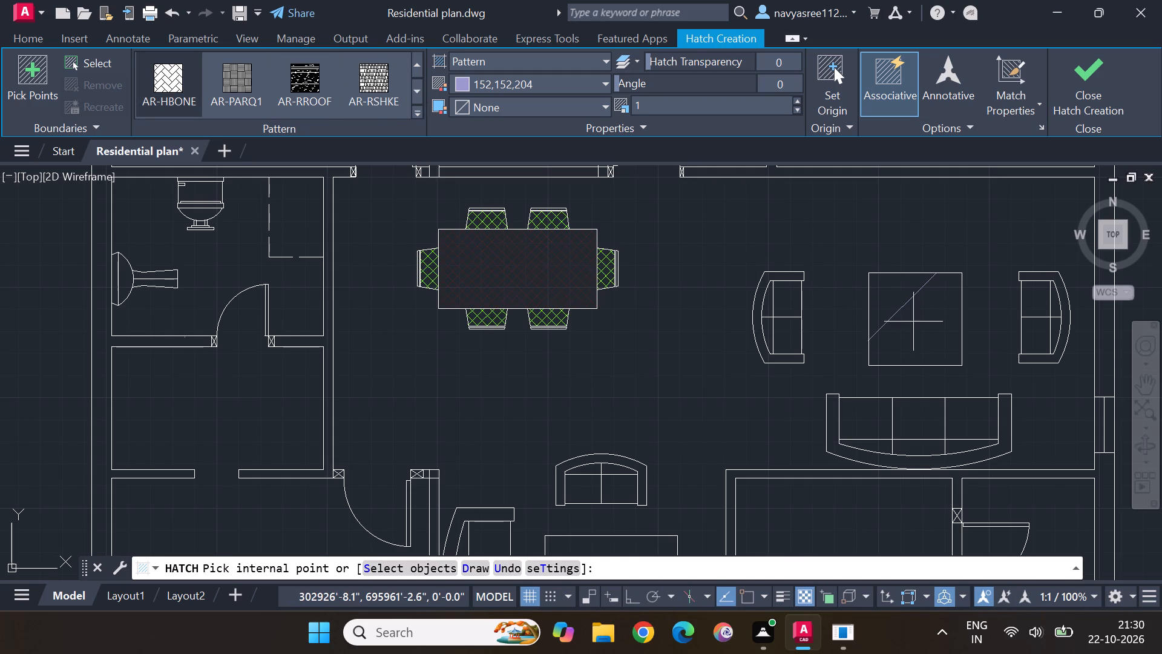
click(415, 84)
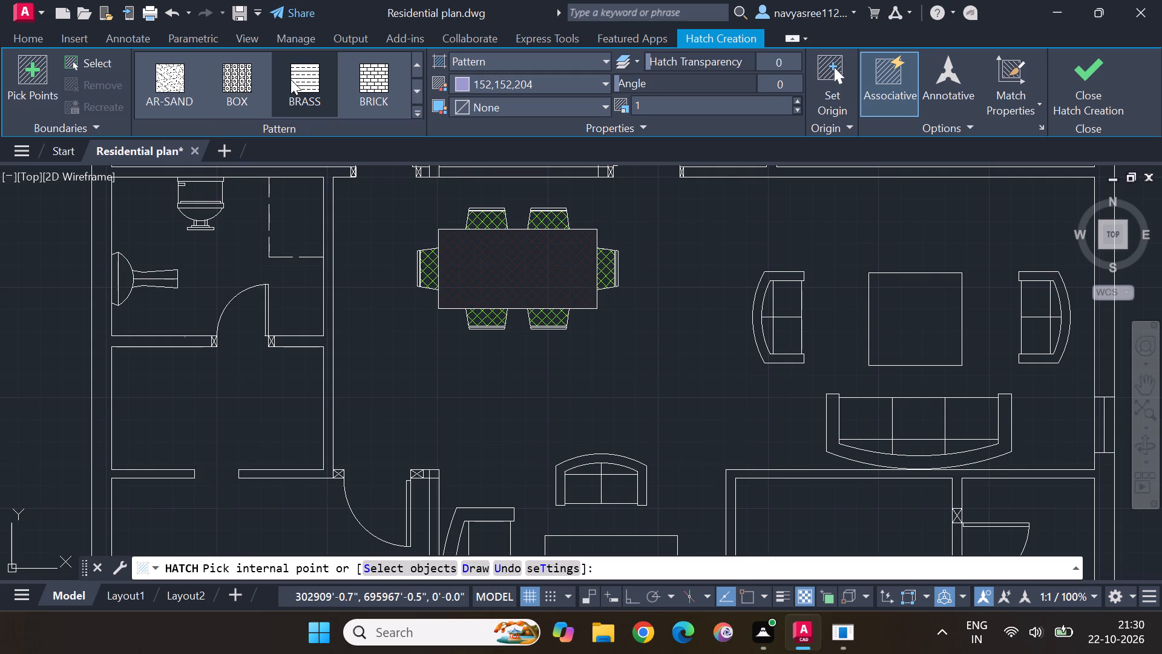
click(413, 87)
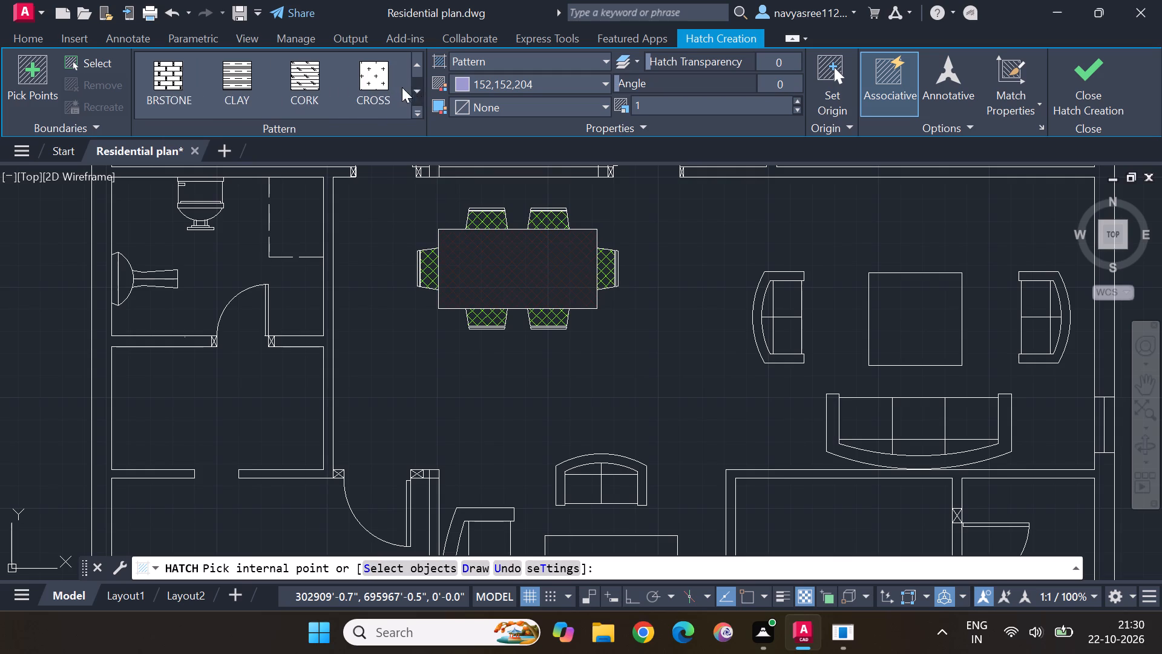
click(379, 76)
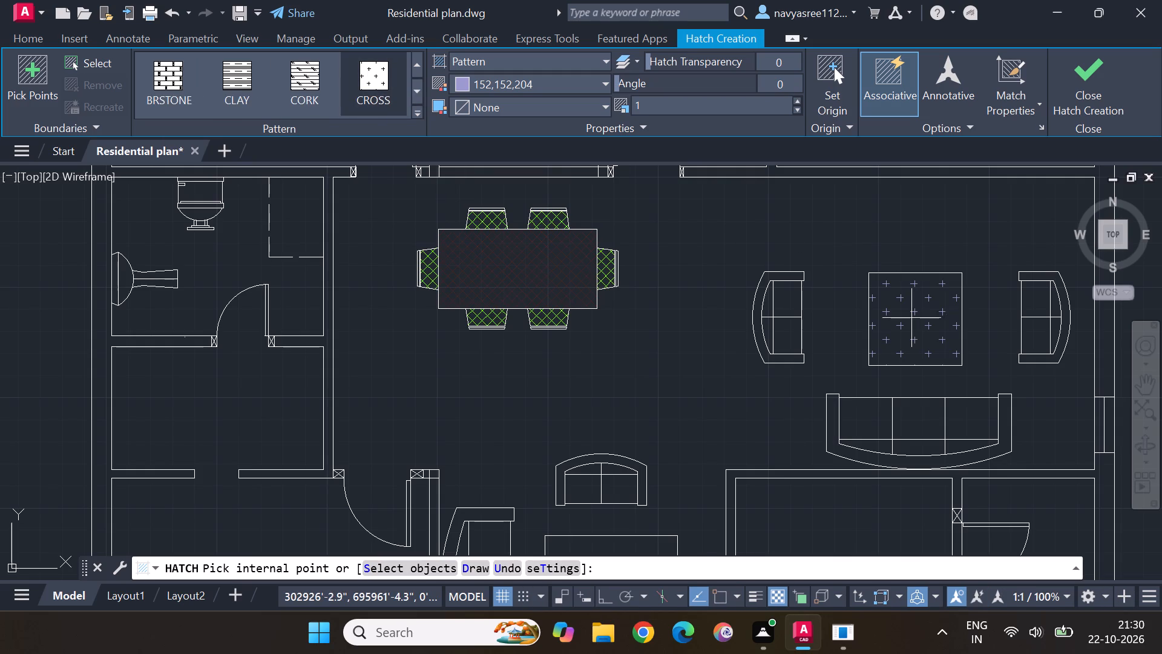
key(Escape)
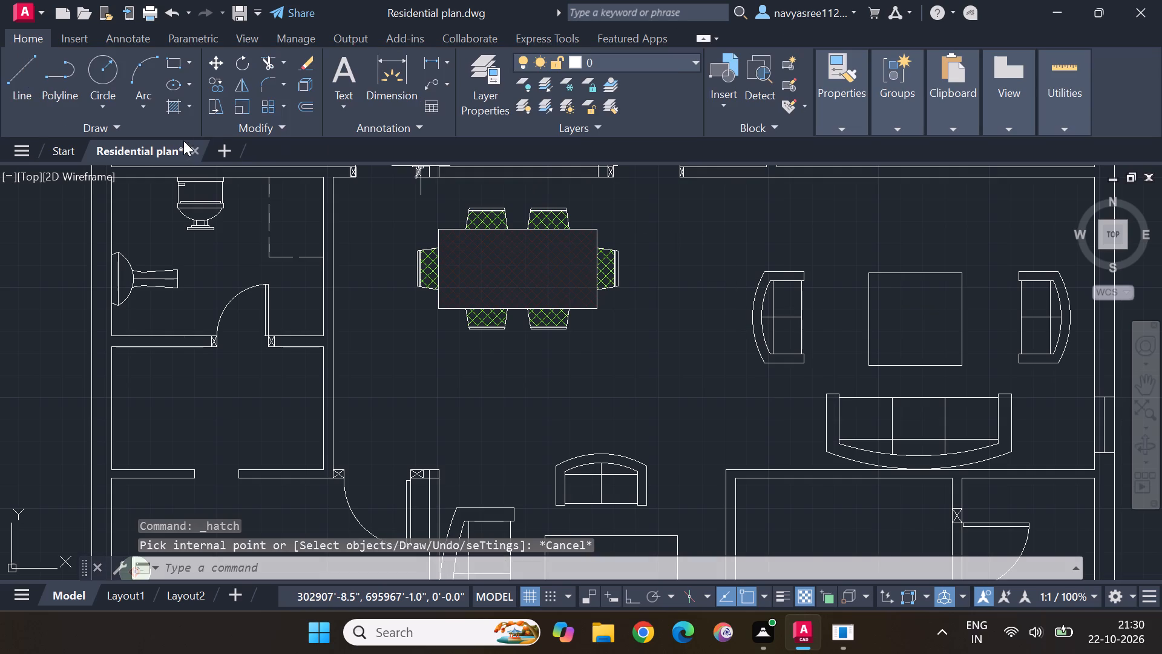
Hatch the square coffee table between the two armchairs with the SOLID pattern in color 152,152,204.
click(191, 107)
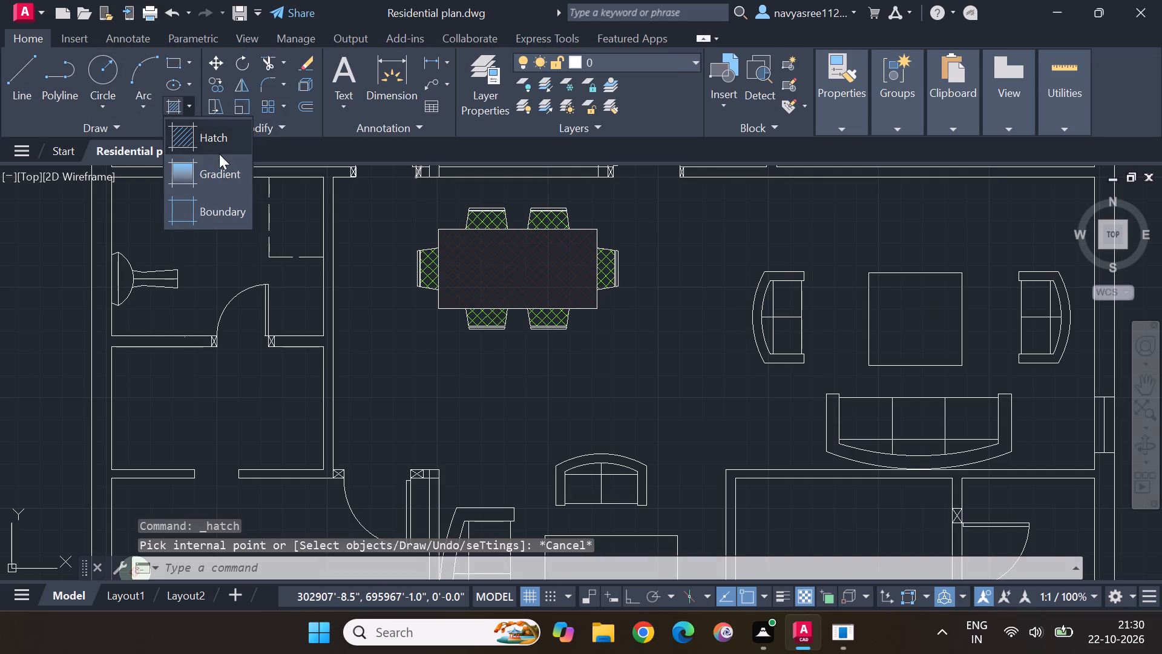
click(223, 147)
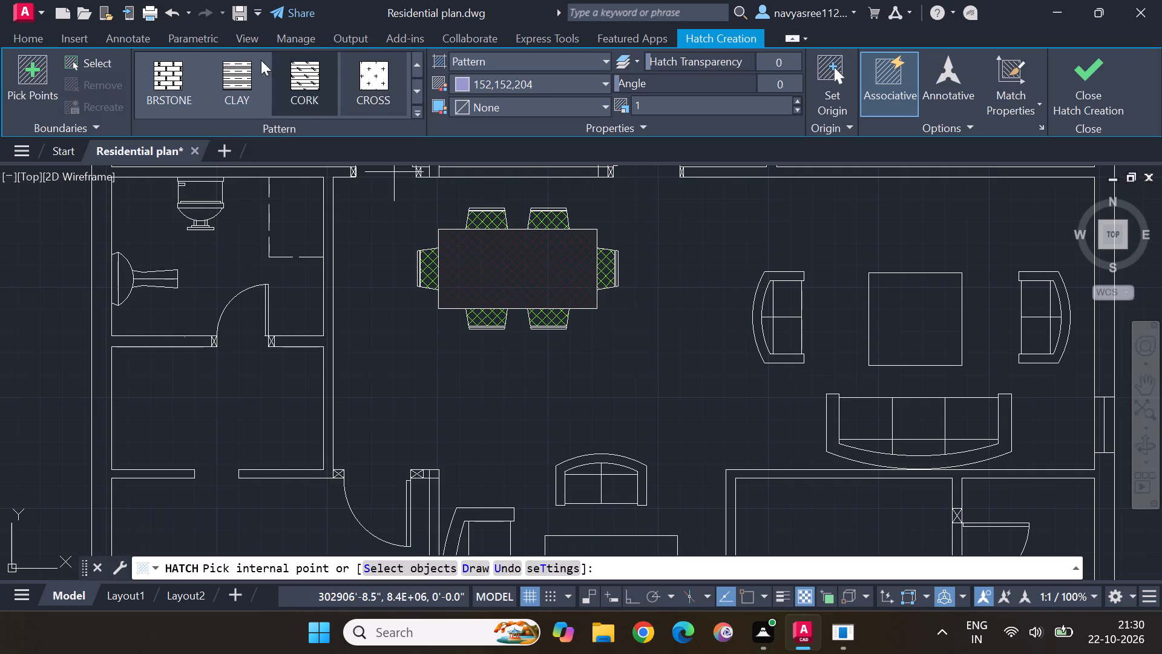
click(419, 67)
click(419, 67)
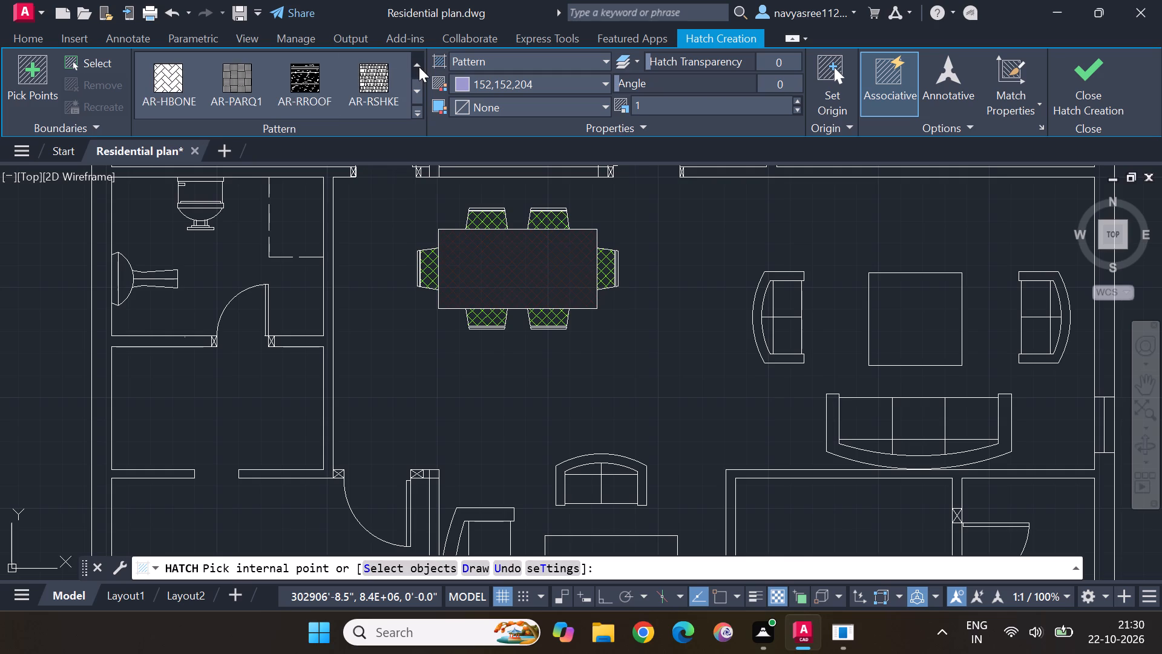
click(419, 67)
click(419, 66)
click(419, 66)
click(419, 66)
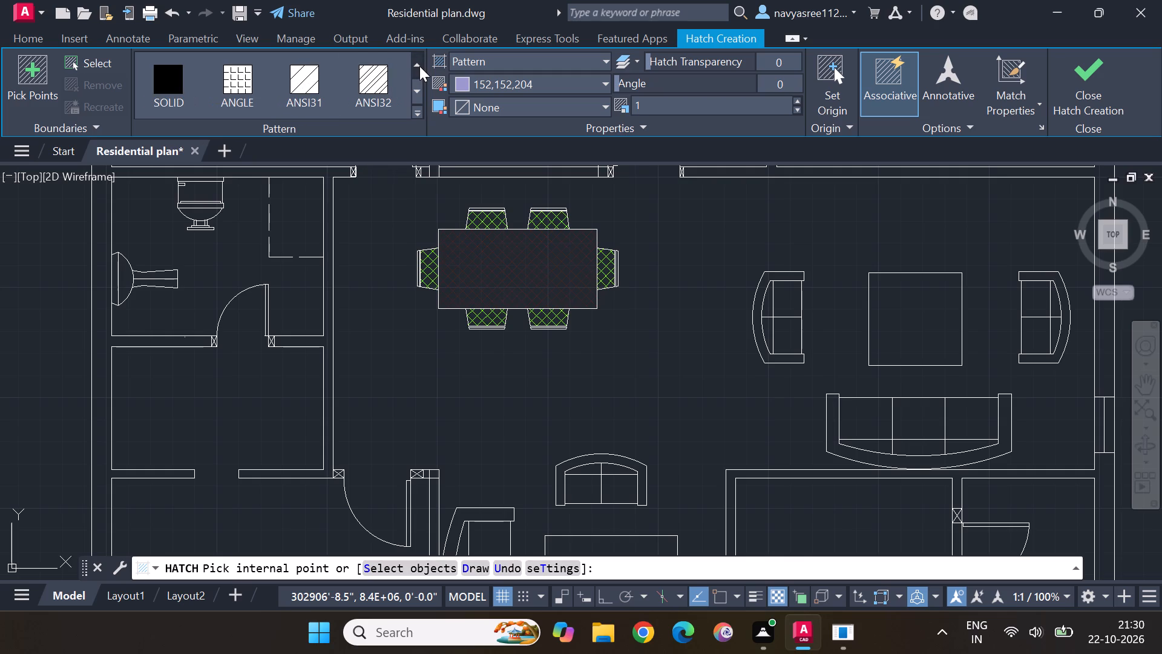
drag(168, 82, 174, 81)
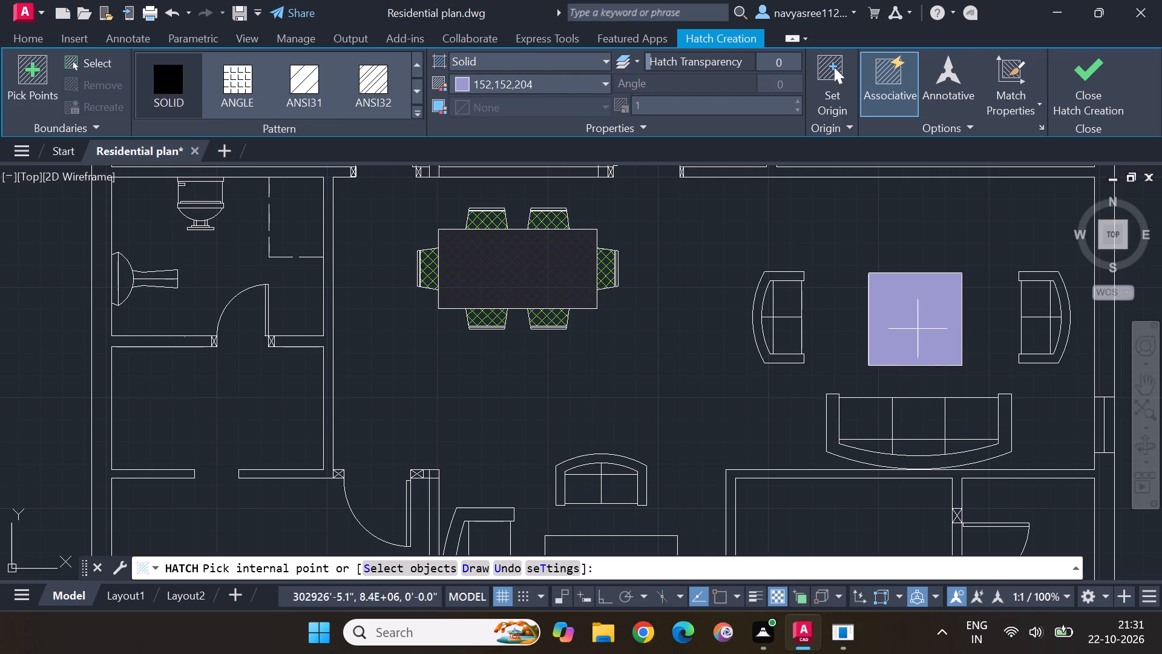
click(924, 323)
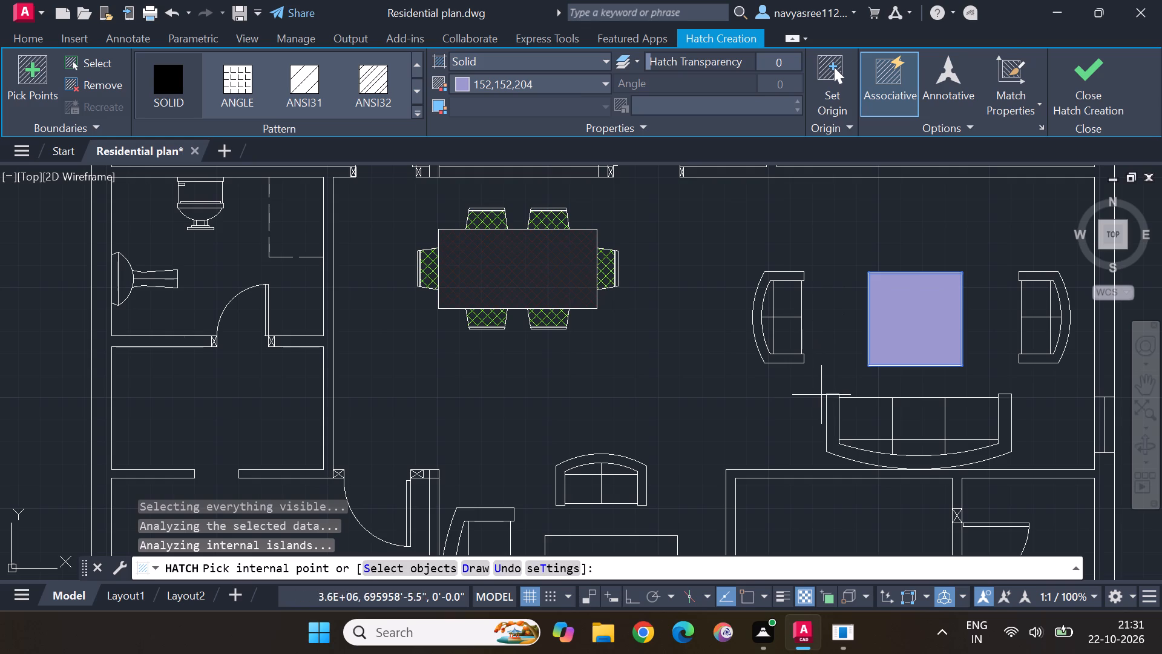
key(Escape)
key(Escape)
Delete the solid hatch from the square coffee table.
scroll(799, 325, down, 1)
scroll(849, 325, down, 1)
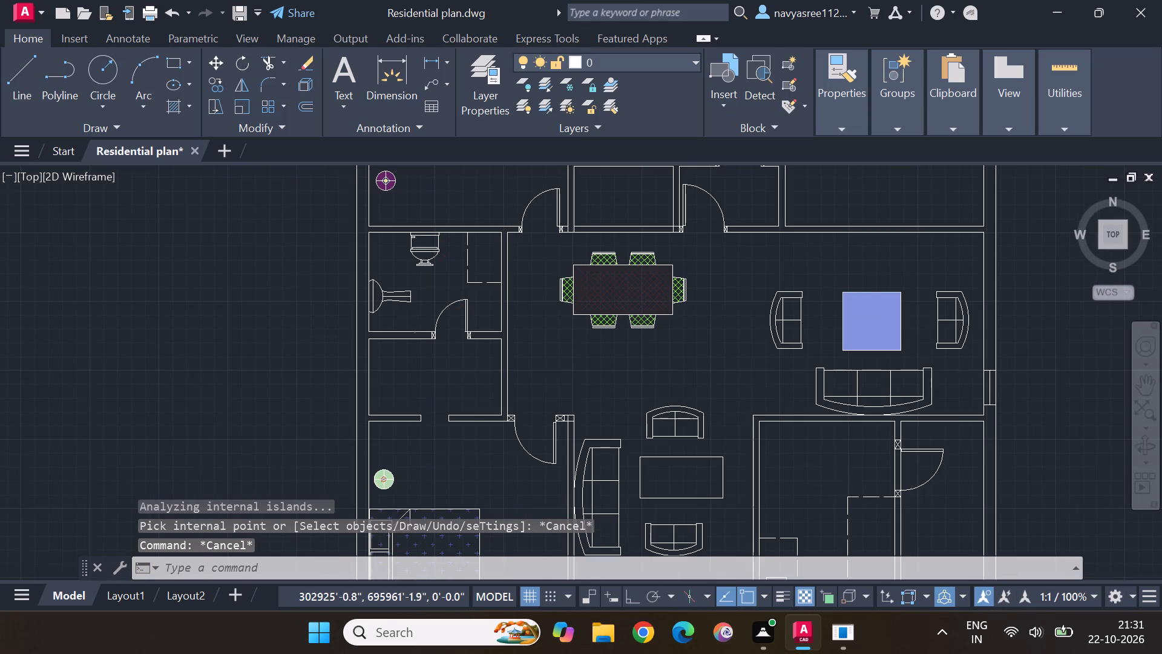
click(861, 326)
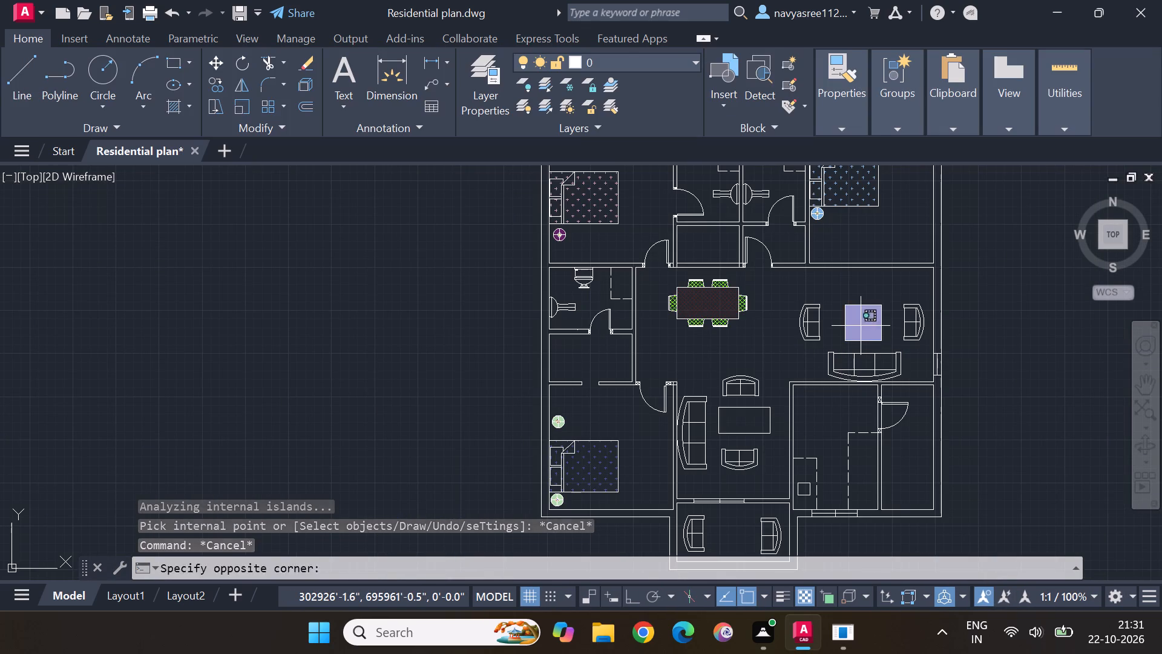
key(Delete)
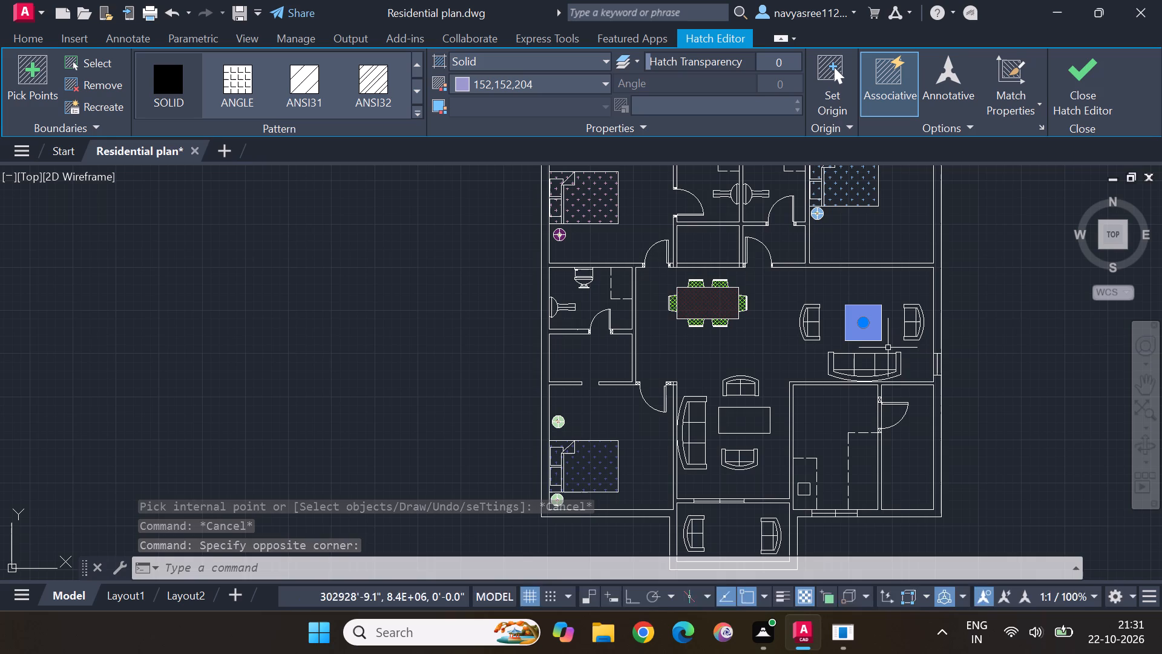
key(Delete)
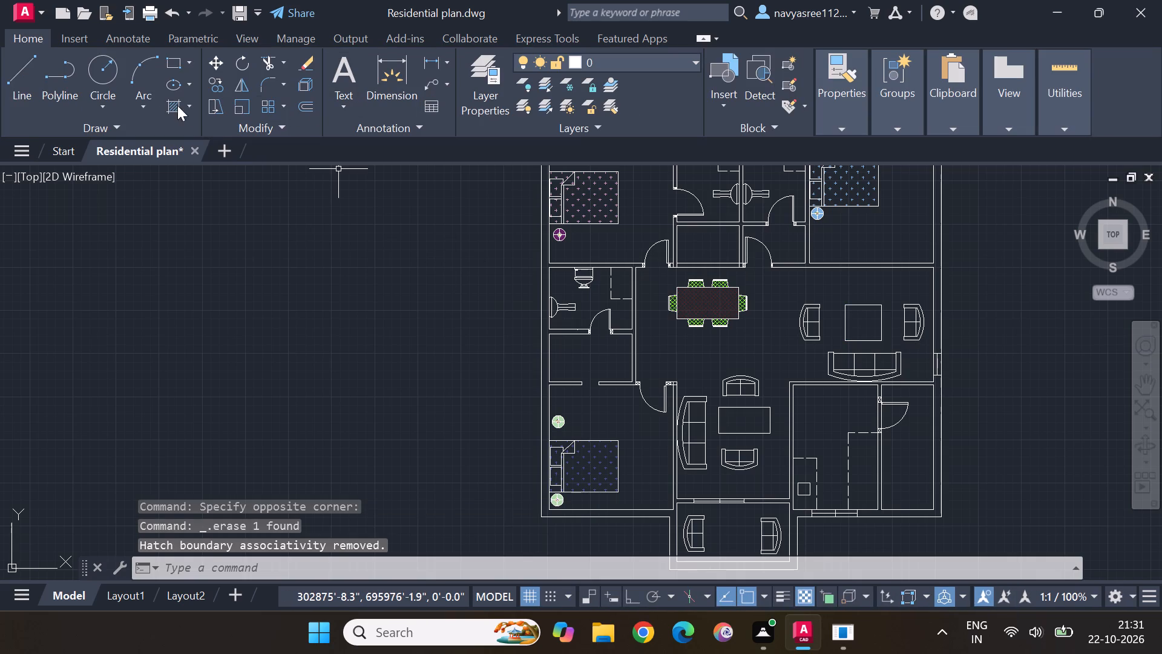
Hatch the square coffee table with the ANGLE pattern in light blue, color 173,221,247.
click(189, 103)
click(217, 127)
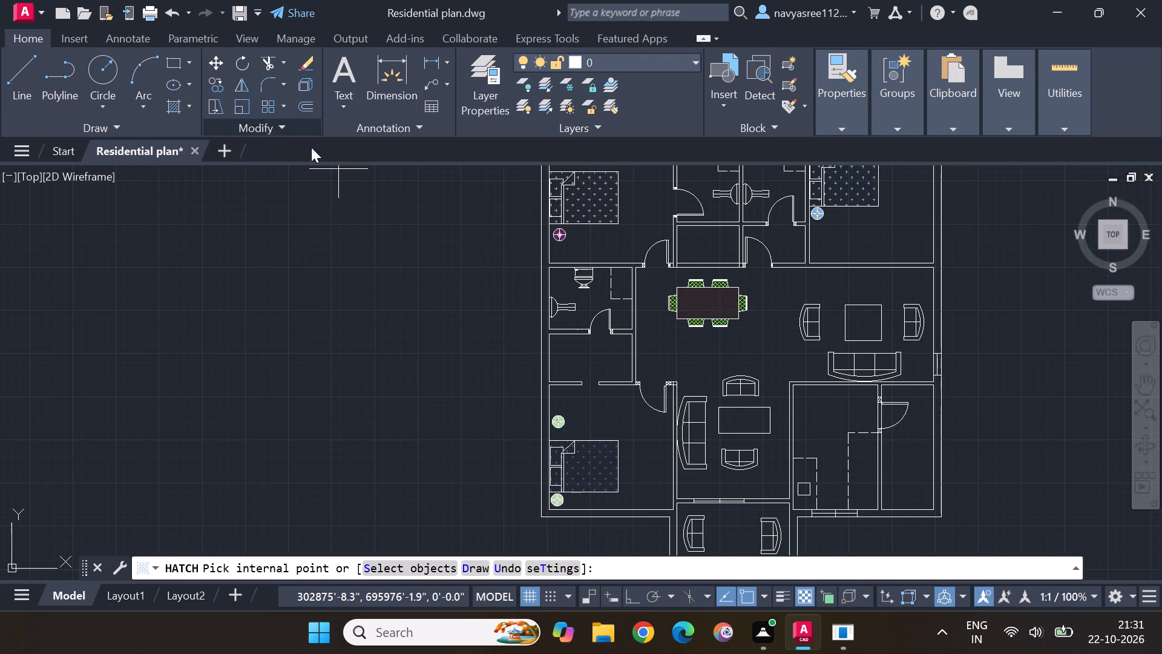
click(604, 84)
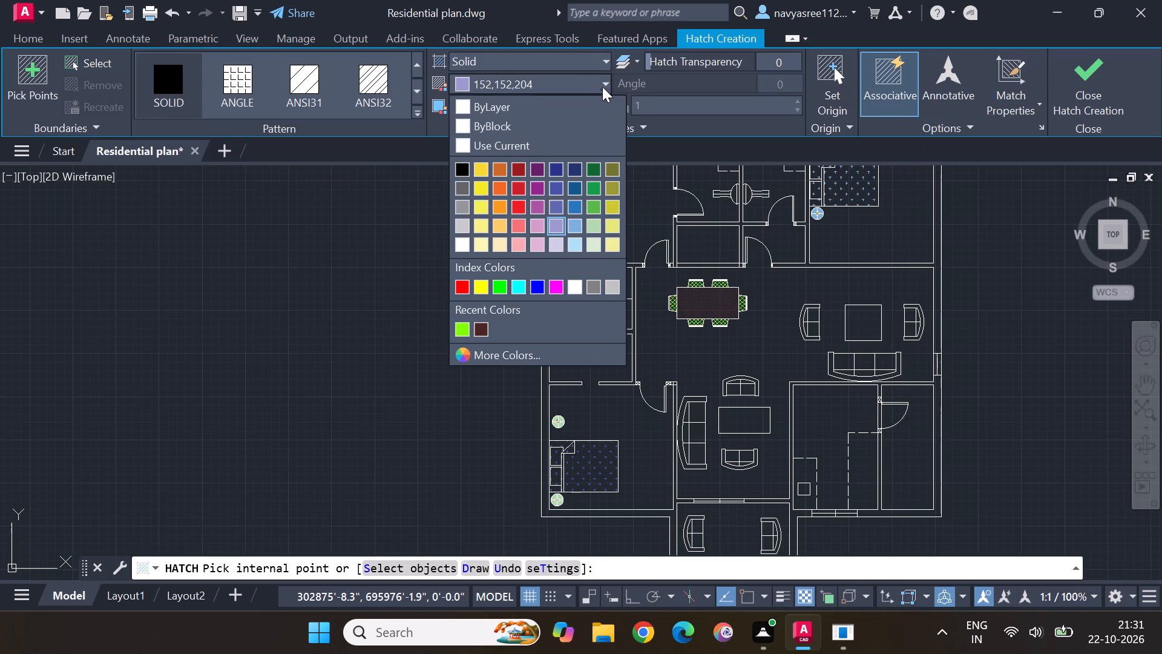
click(574, 246)
click(233, 78)
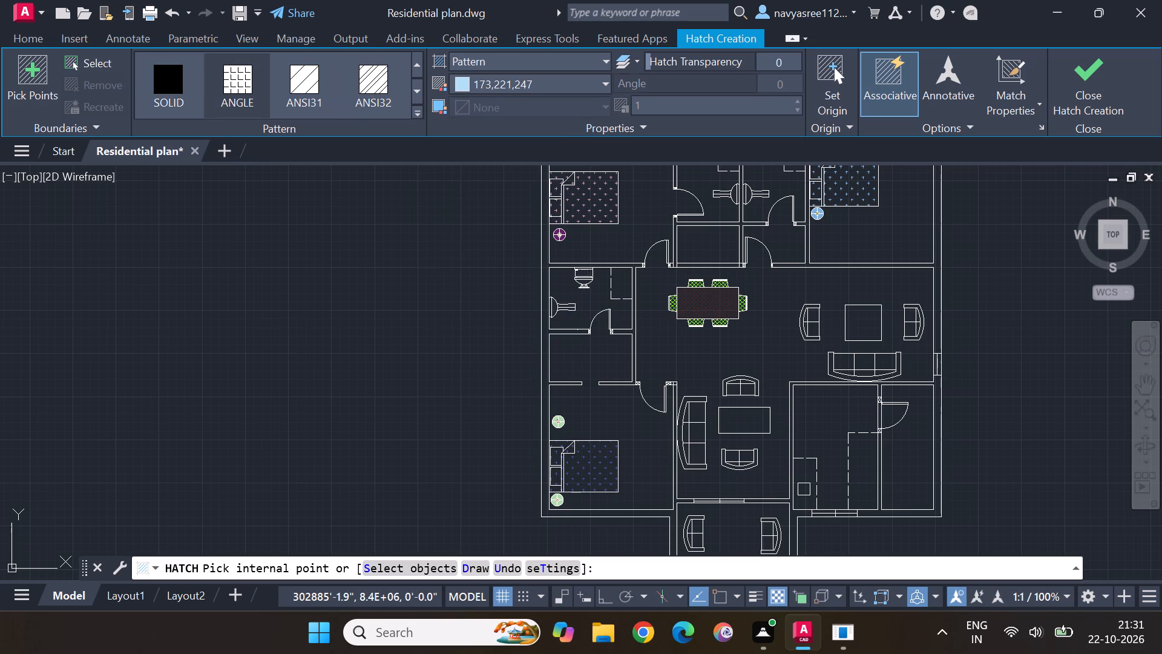
click(854, 325)
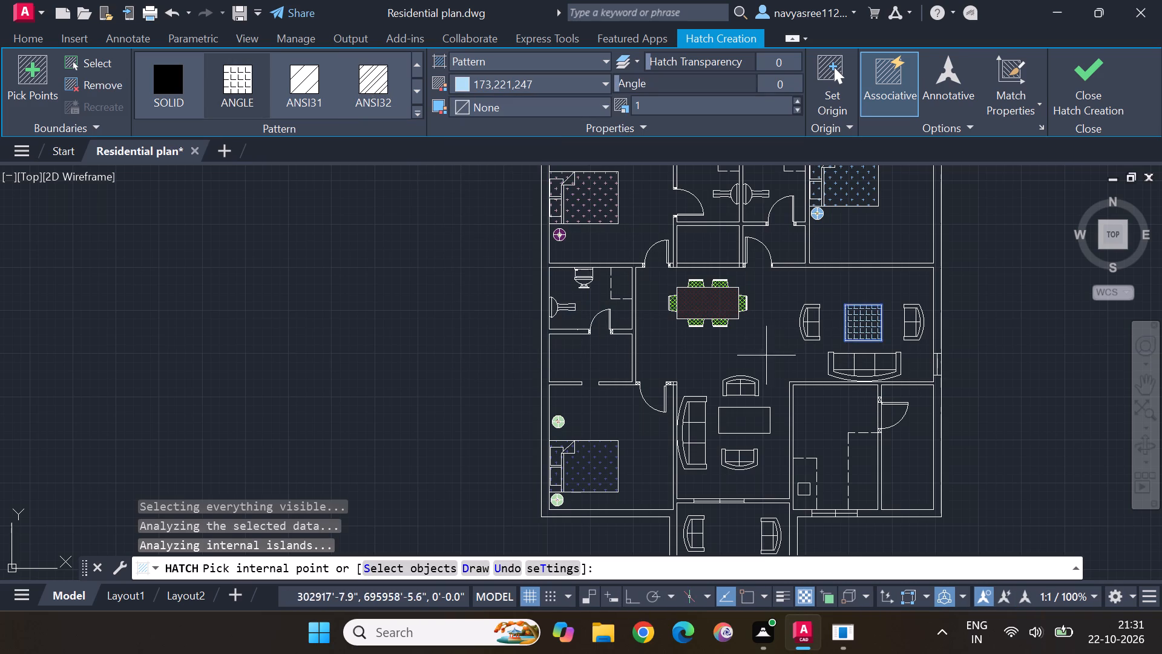
key(Escape)
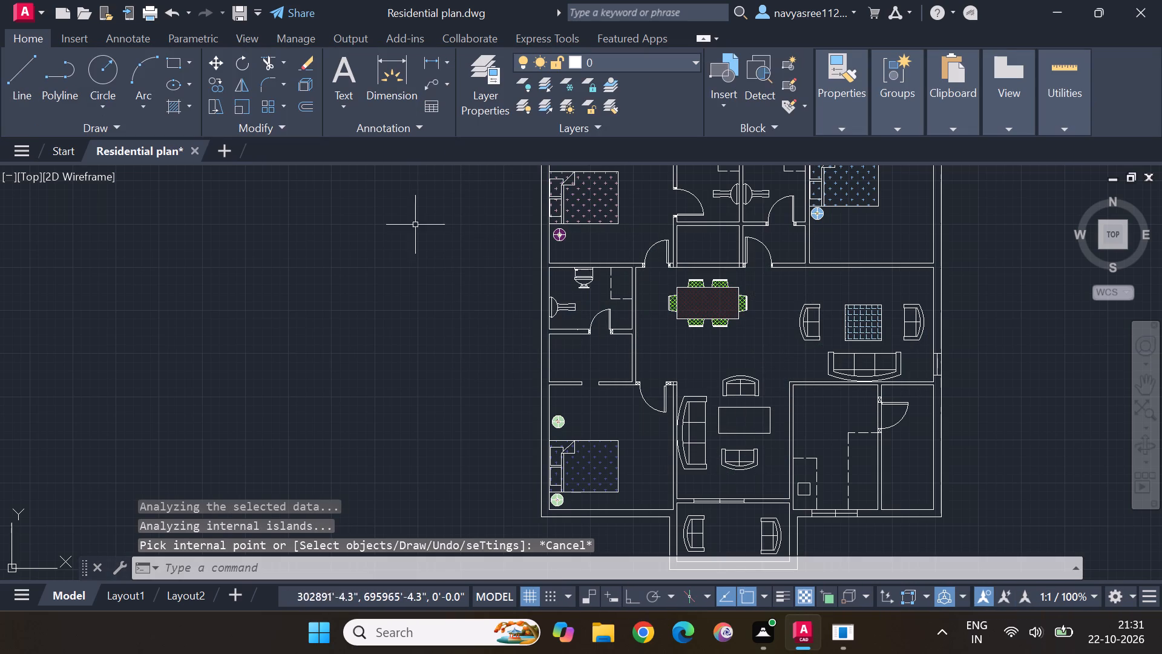
Hatch the rectangular coffee table in the lower seating area with the ANGLE pattern in light green, color 175,217,170.
right_click(494, 276)
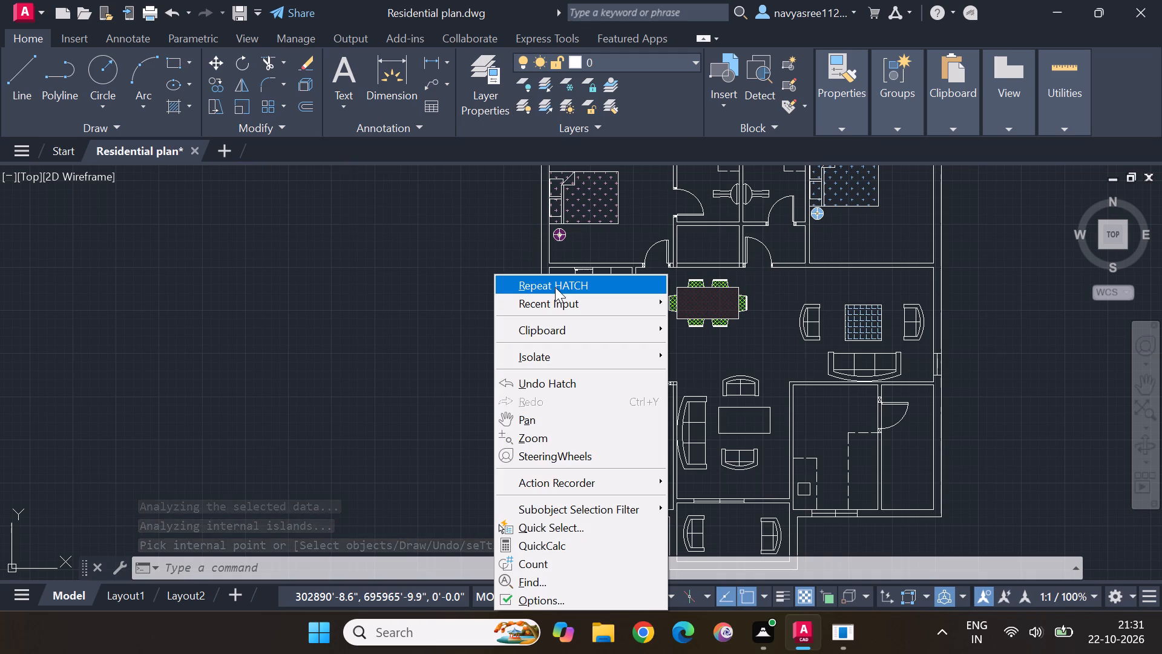
click(563, 284)
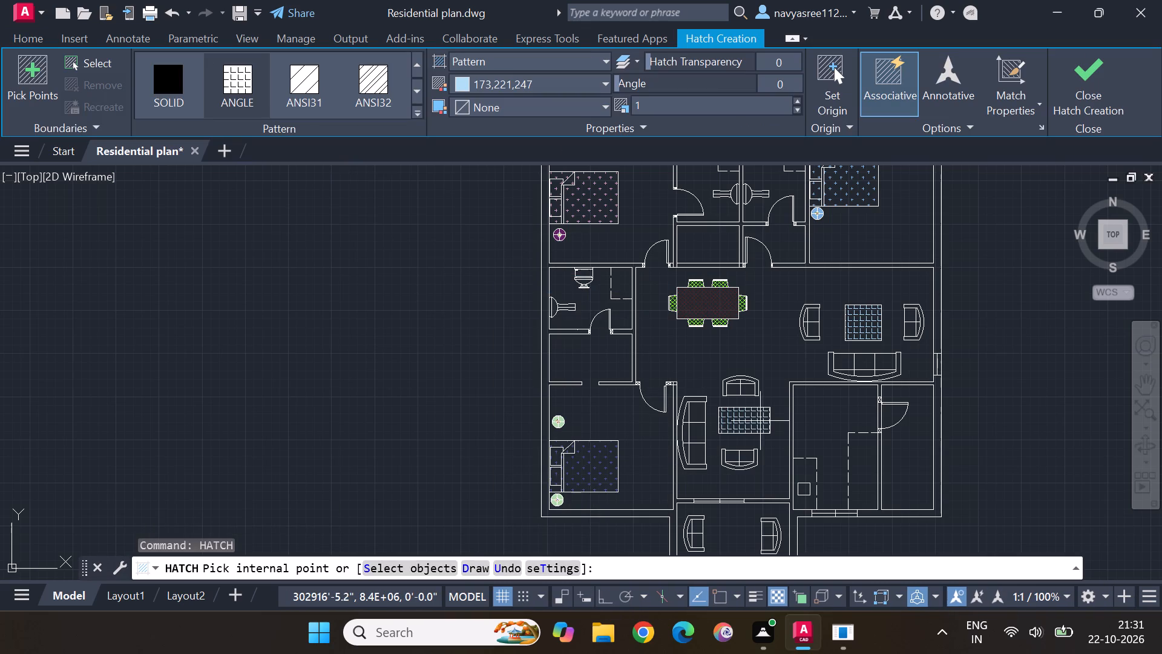
click(606, 84)
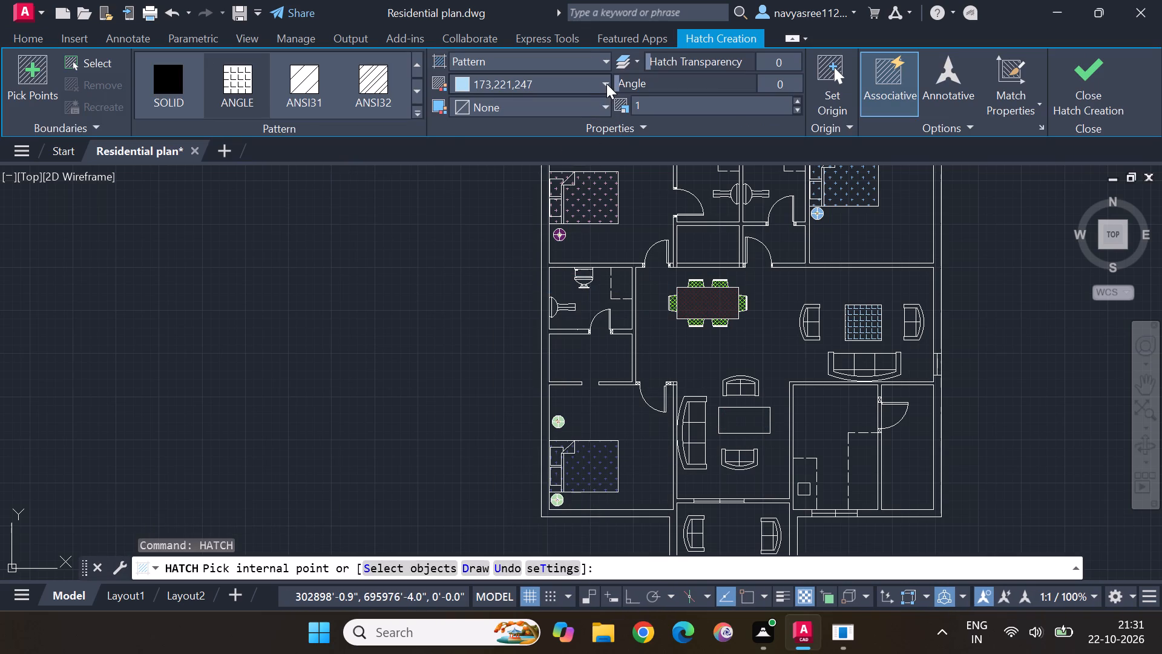
click(594, 225)
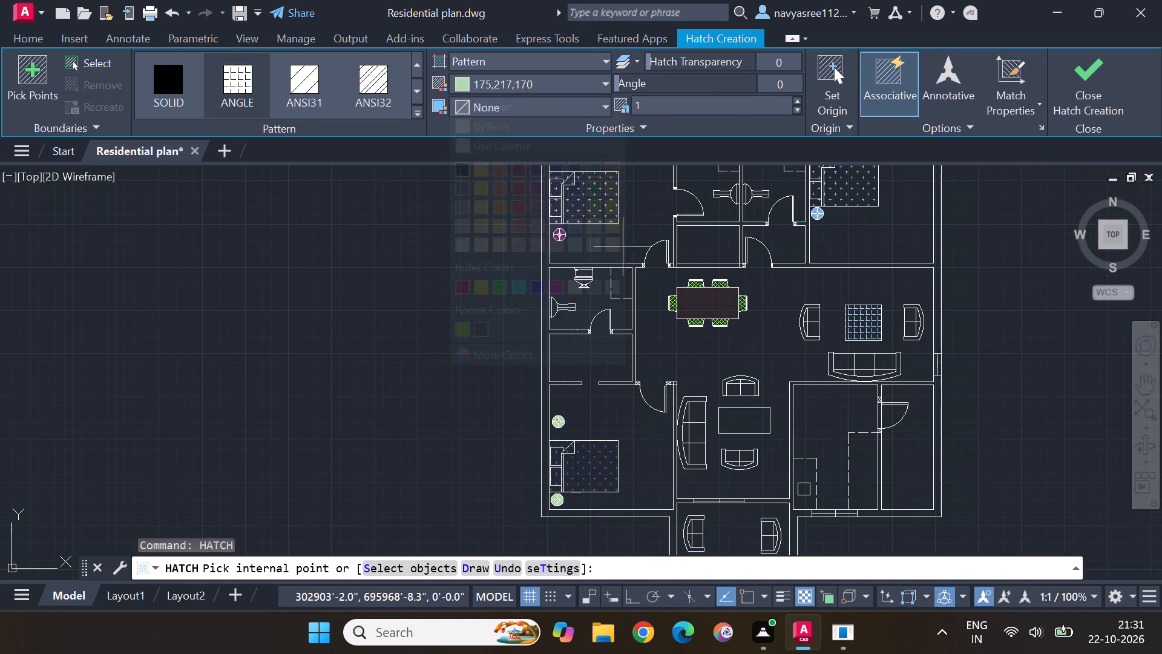
click(751, 426)
key(Escape)
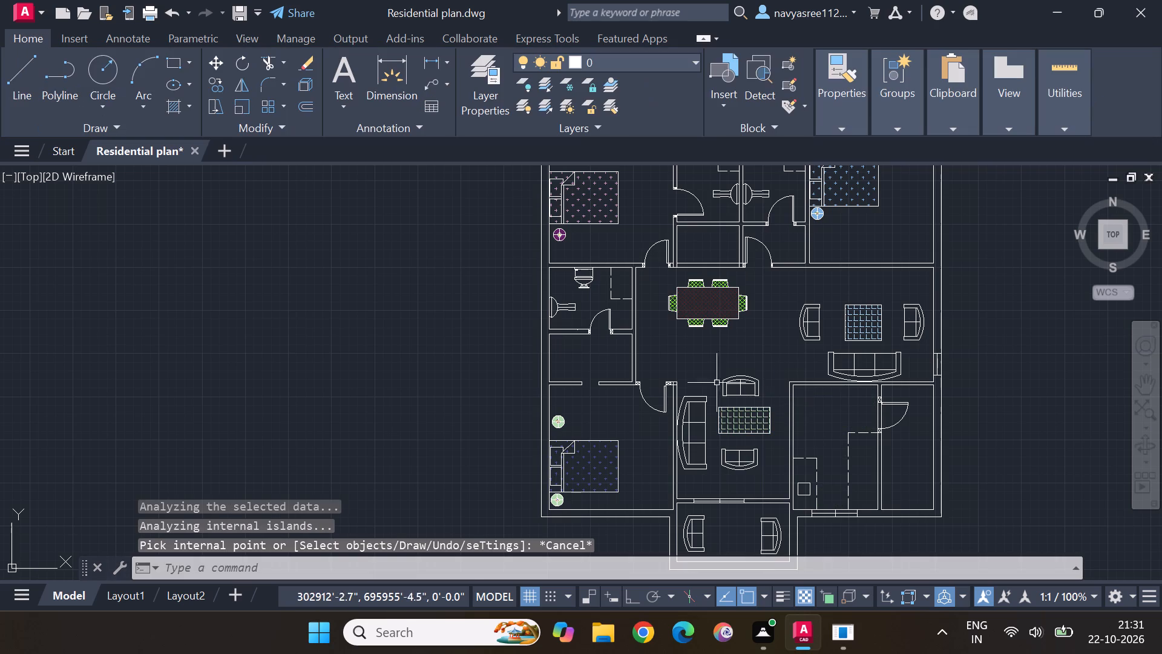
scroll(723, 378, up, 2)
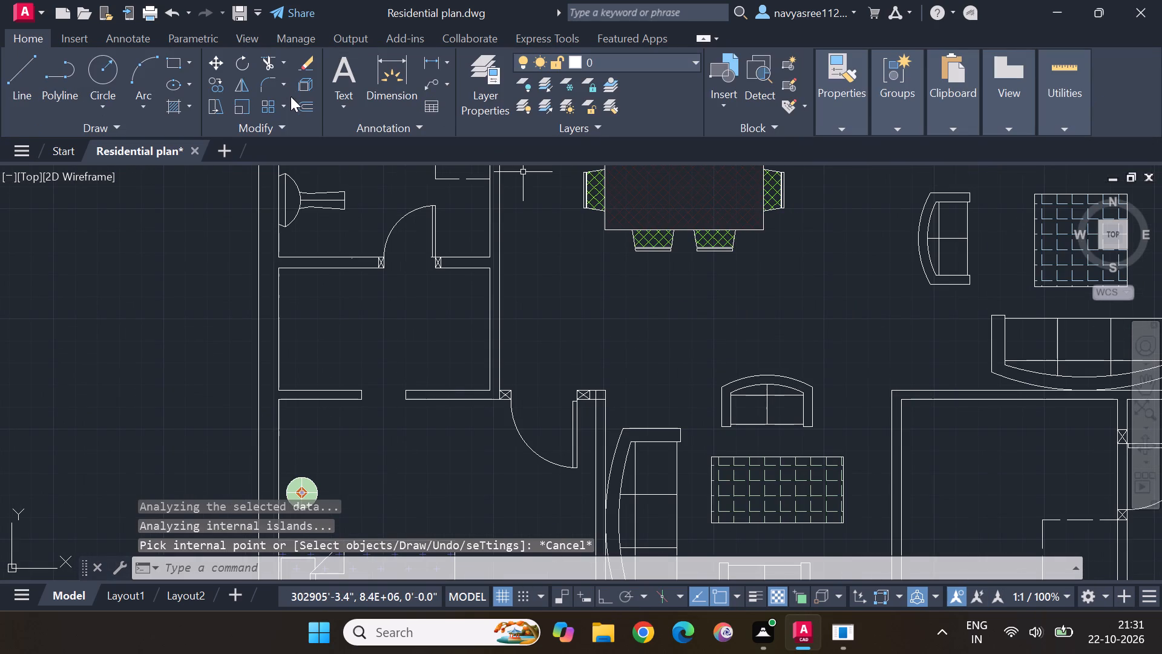
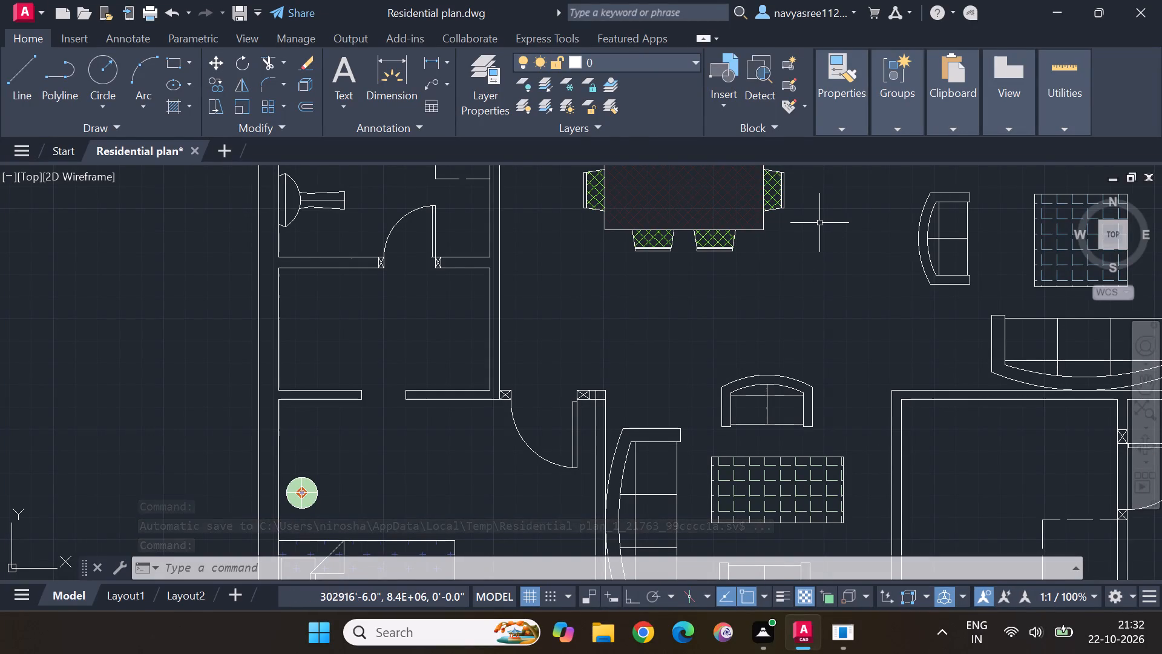
Hatch the two-seat sofa above the rectangular coffee table with the SOLID pattern in light grey, color 199,200,202.
scroll(834, 303, down, 1)
scroll(813, 362, up, 2)
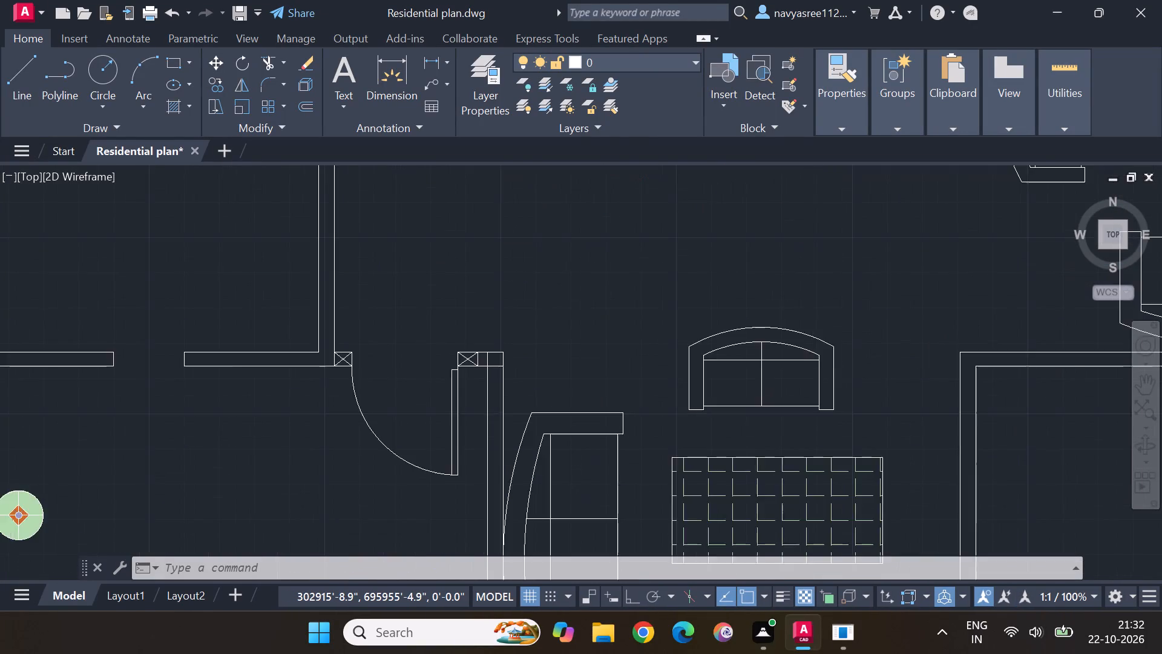
scroll(813, 362, up, 1)
middle_drag(929, 335, 1011, 284)
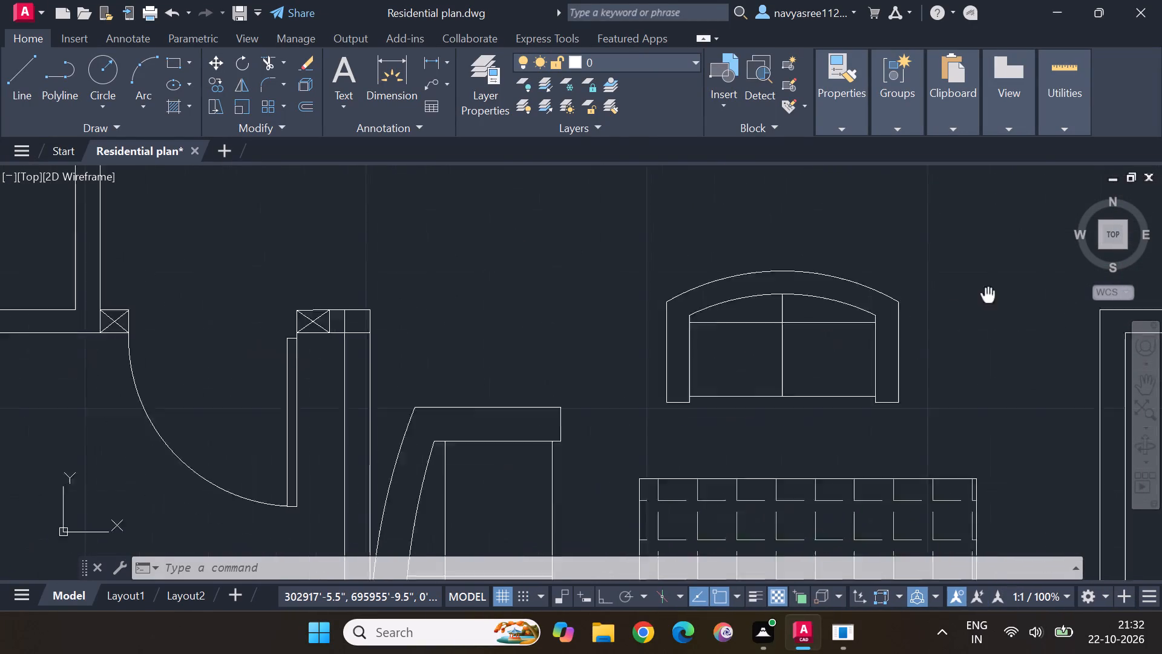
middle_drag(1011, 284, 1097, 260)
scroll(1054, 296, down, 1)
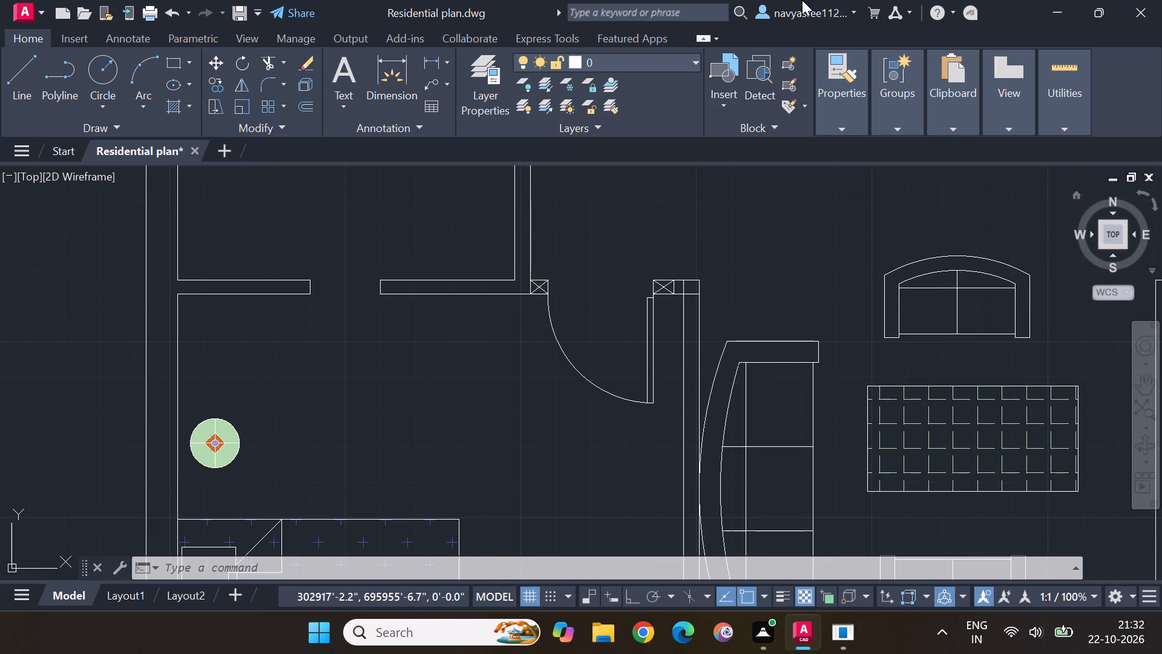
click(190, 104)
click(212, 137)
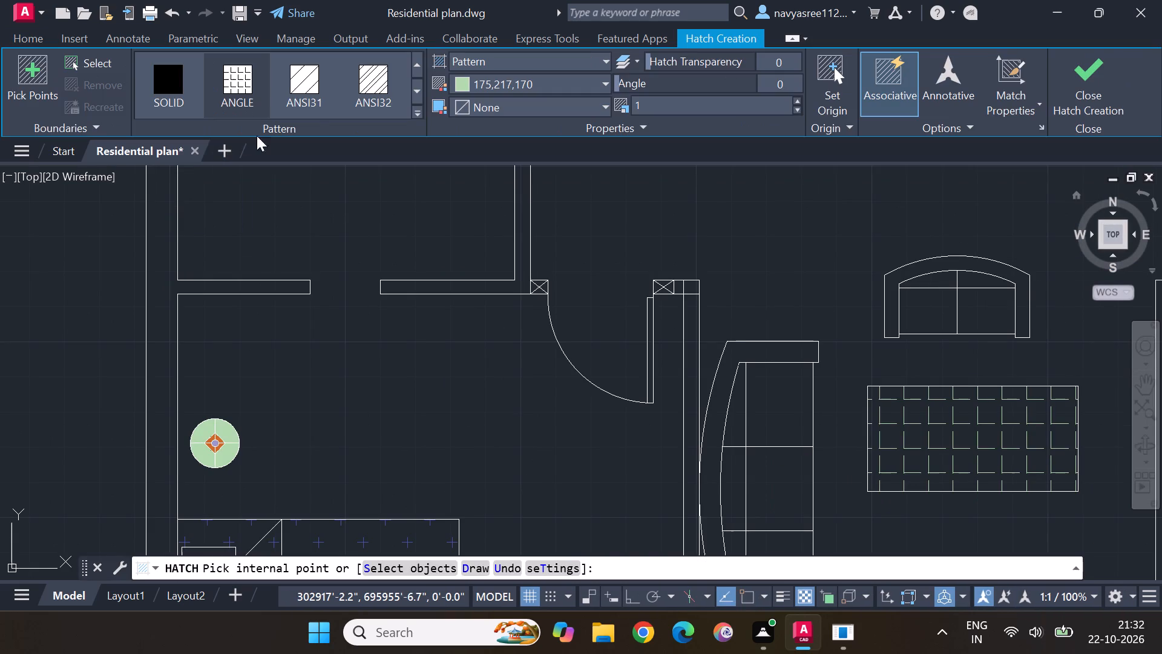
click(602, 80)
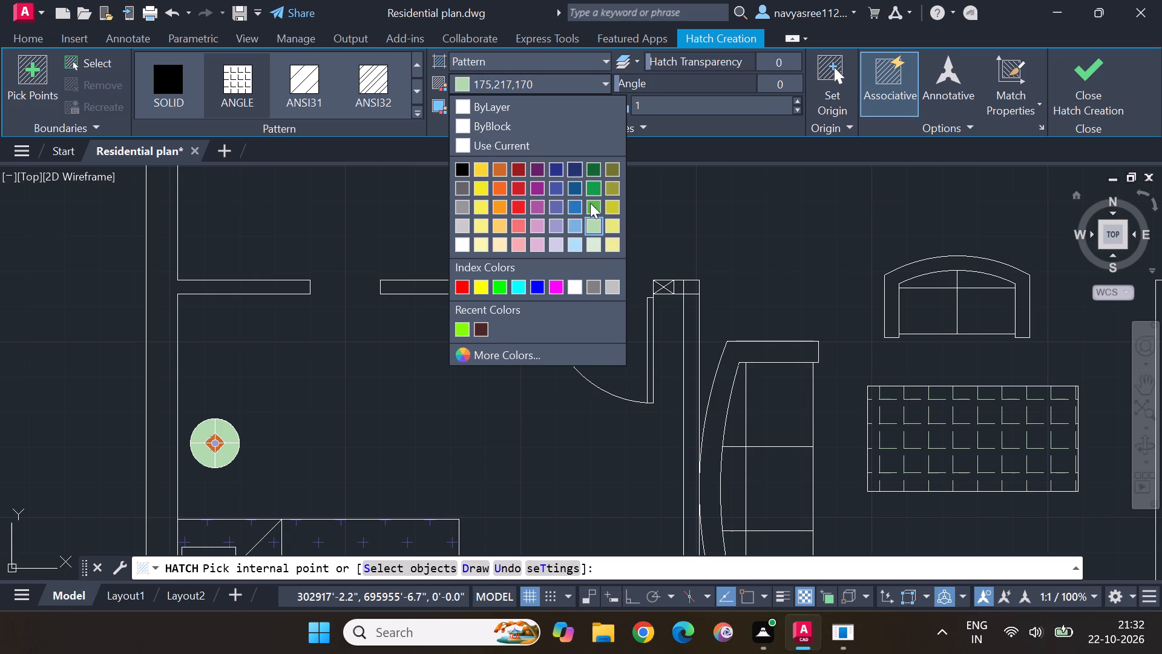
click(457, 225)
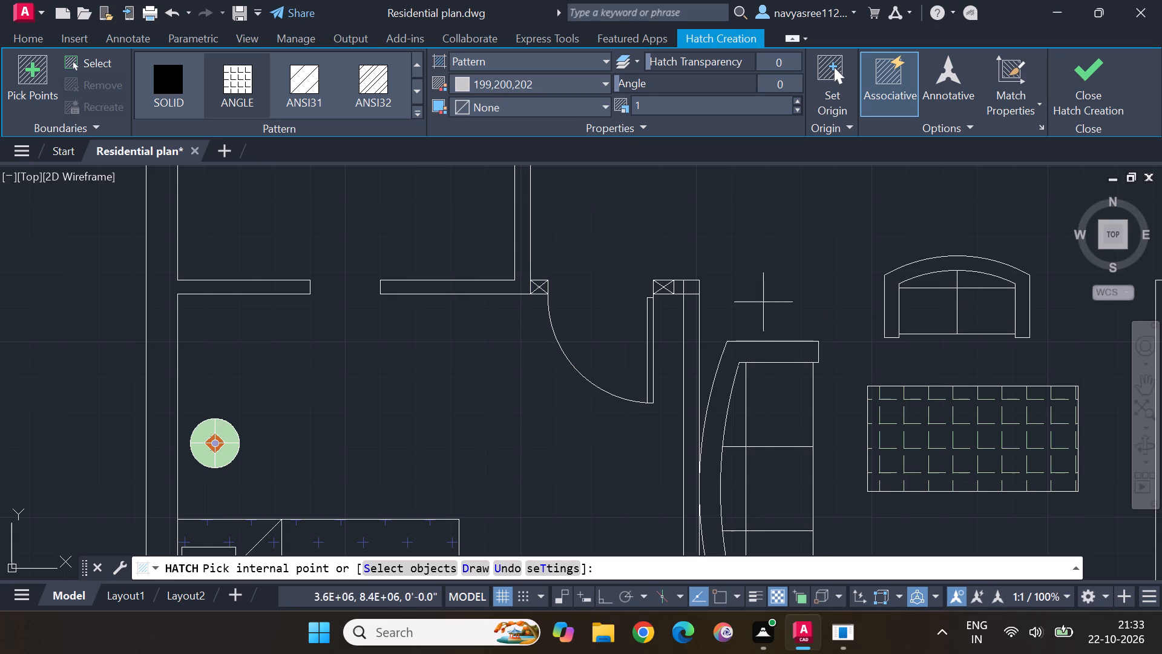
click(163, 76)
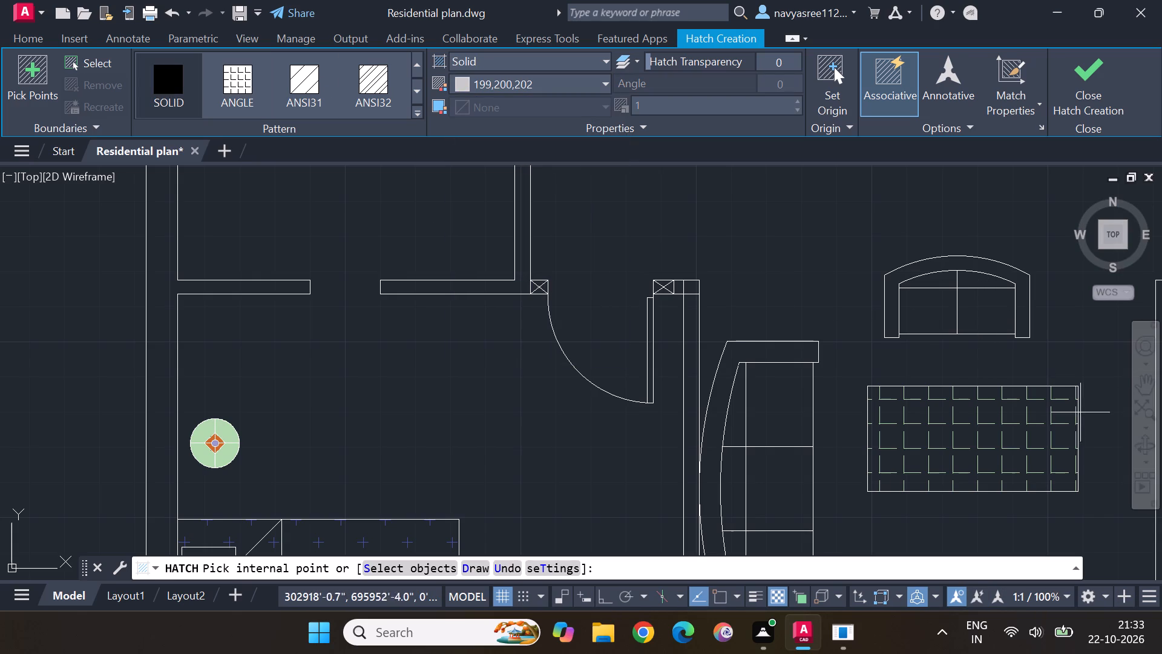
click(944, 322)
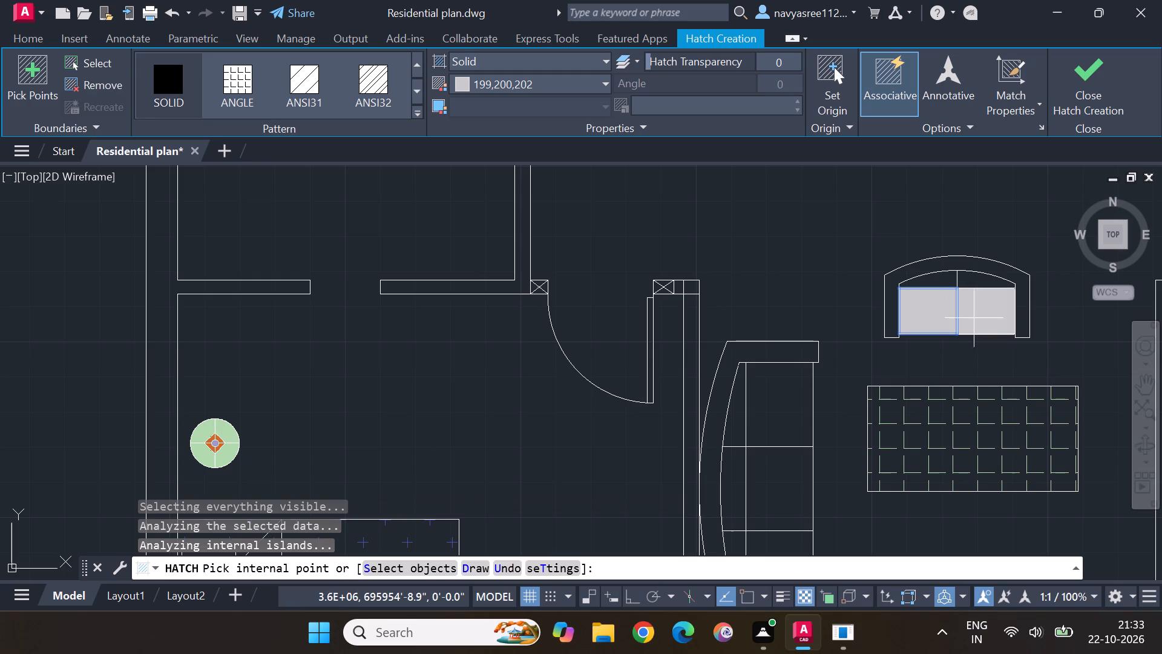
click(974, 318)
click(974, 276)
click(945, 277)
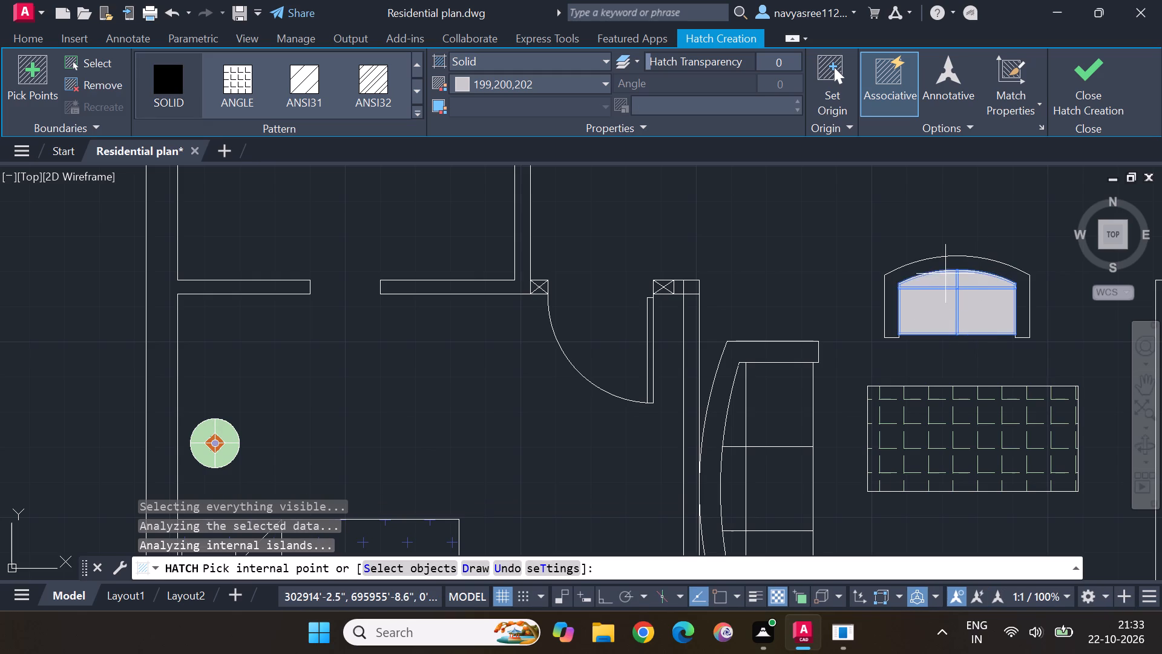
click(950, 266)
key(Escape)
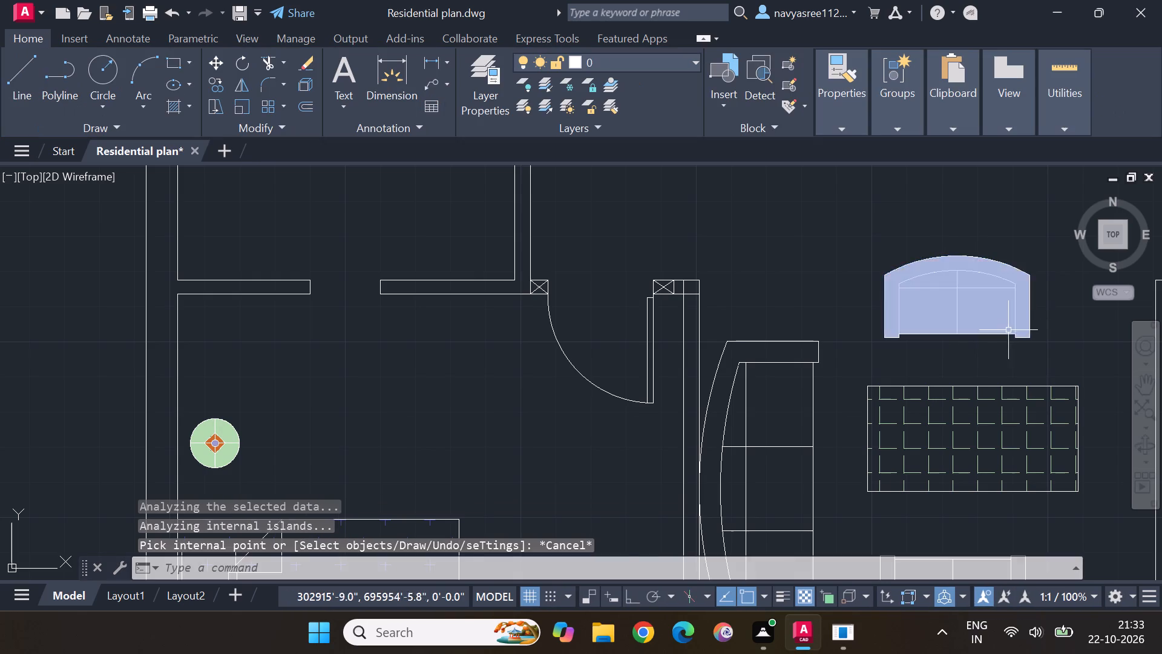
Apply the same light grey SOLID hatch to the two-seat sofa on the dining side of the square coffee table.
scroll(996, 357, down, 3)
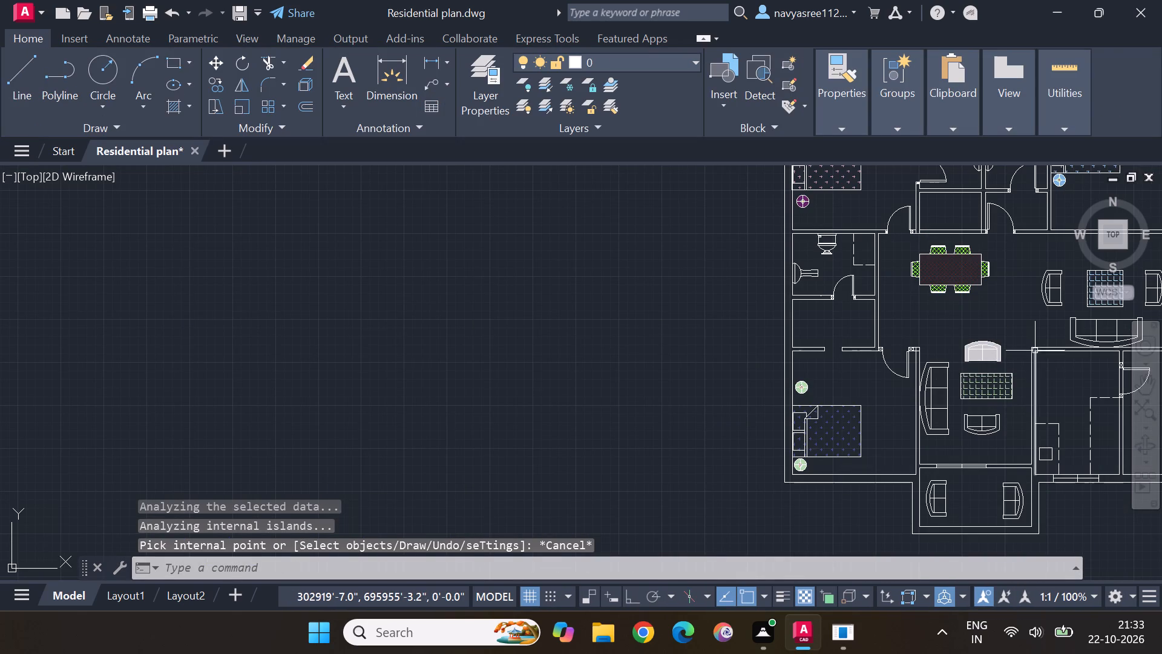
middle_drag(1035, 351, 889, 309)
scroll(911, 249, up, 2)
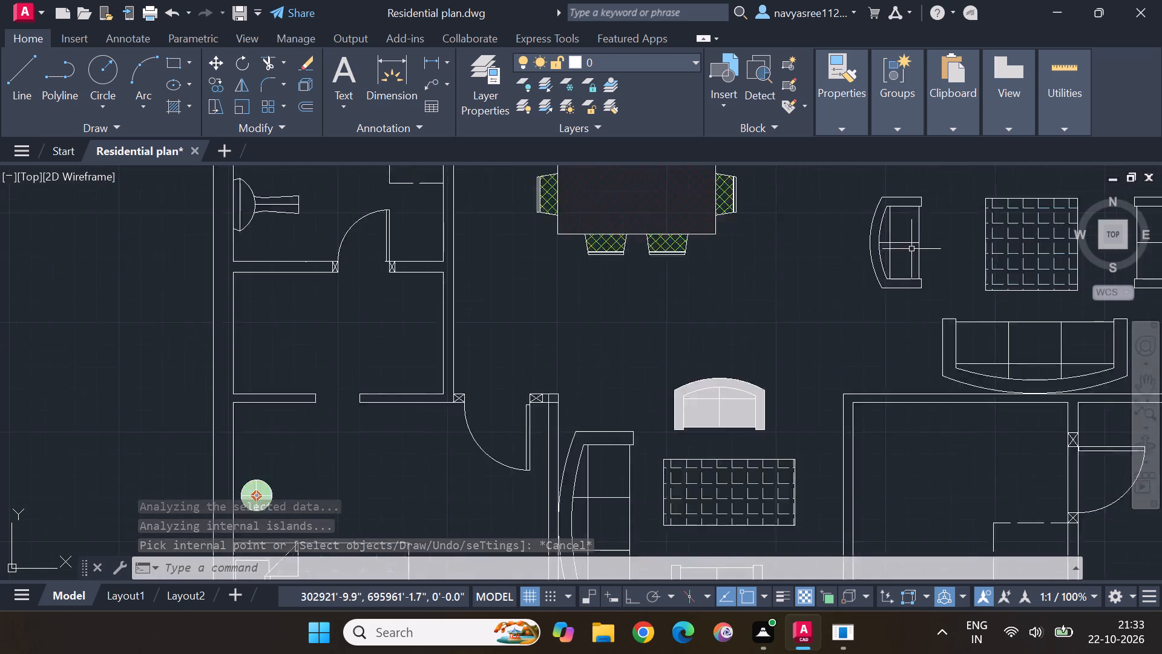
scroll(911, 249, up, 1)
click(911, 217)
key(Escape)
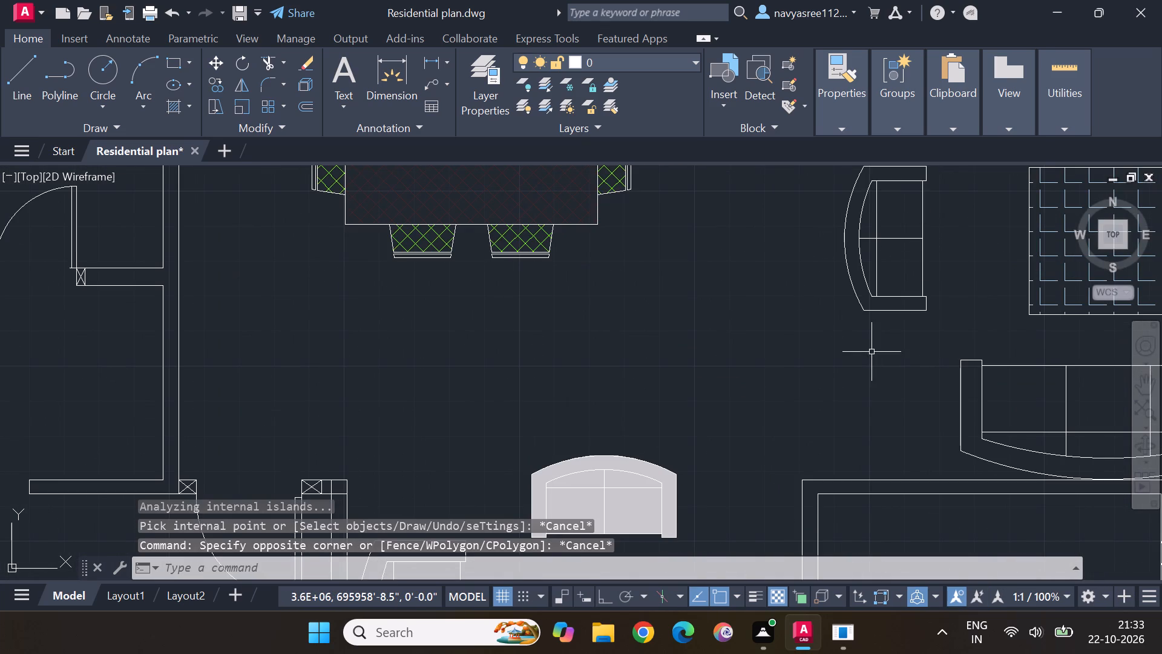
right_click(871, 352)
click(1000, 27)
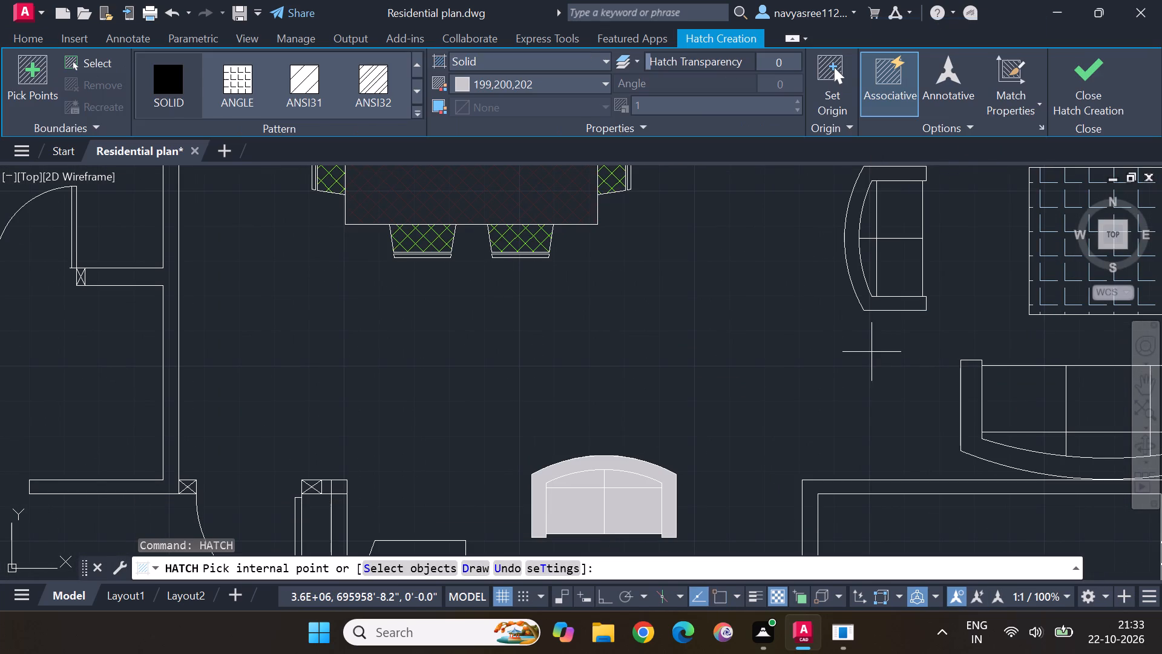
click(882, 202)
click(867, 216)
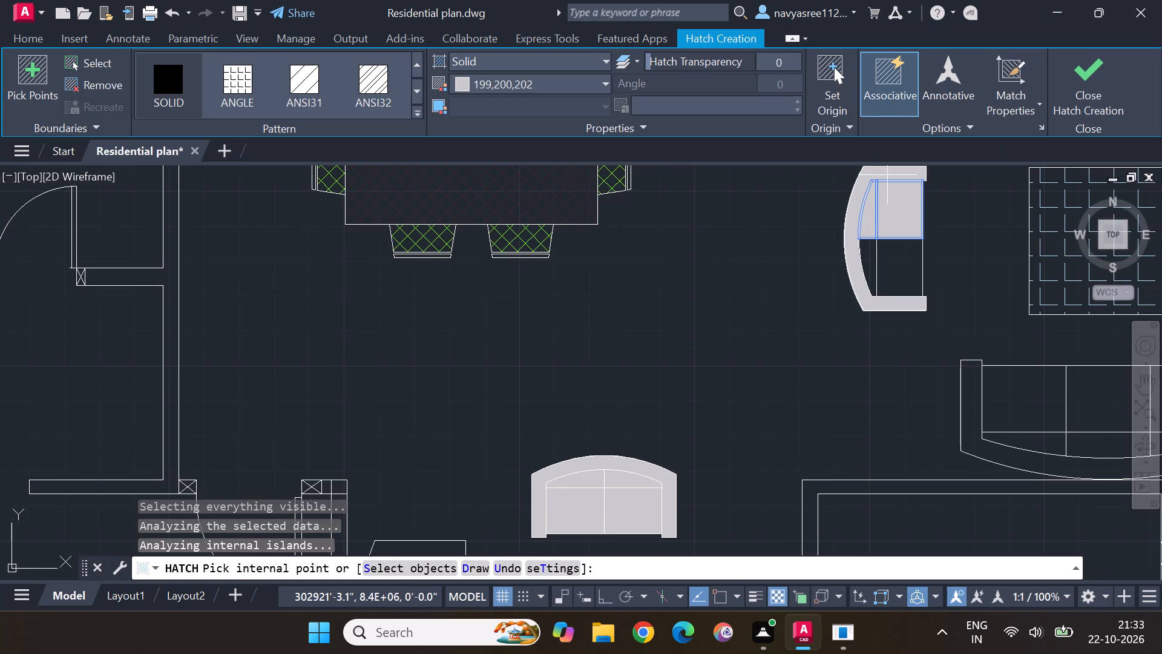
click(887, 175)
click(884, 264)
click(875, 268)
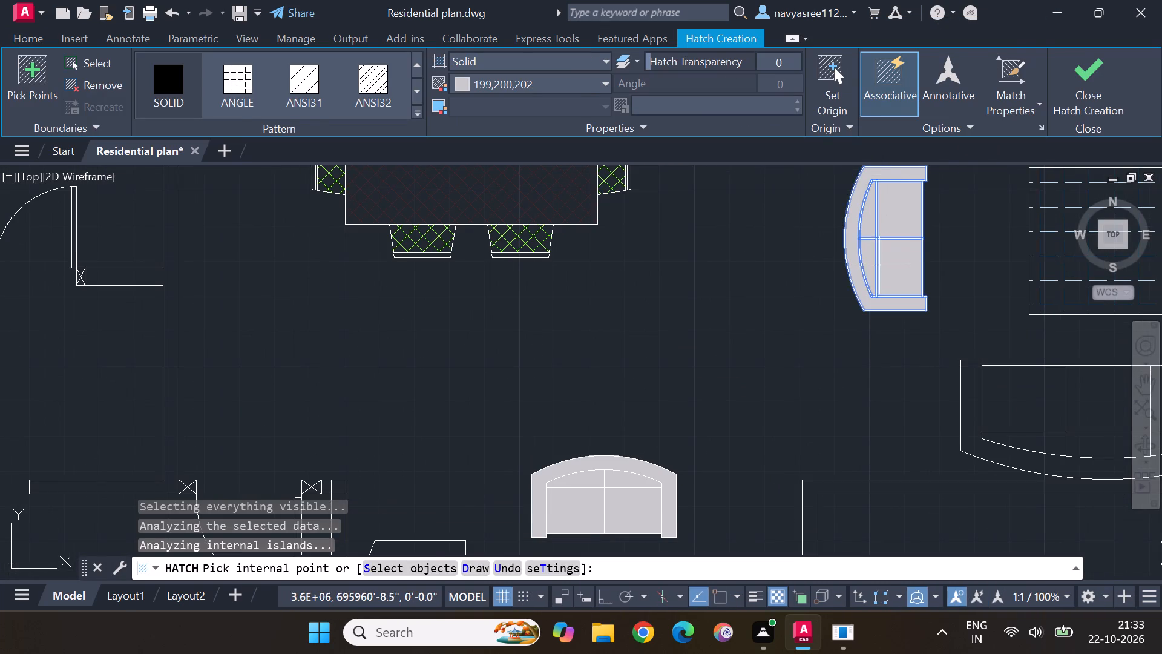
key(Escape)
Hatch the opposite two-seat sofa, on the outer-wall side of the square coffee table, with SOLID in color 199,200,202.
scroll(975, 283, down, 3)
scroll(1063, 283, up, 2)
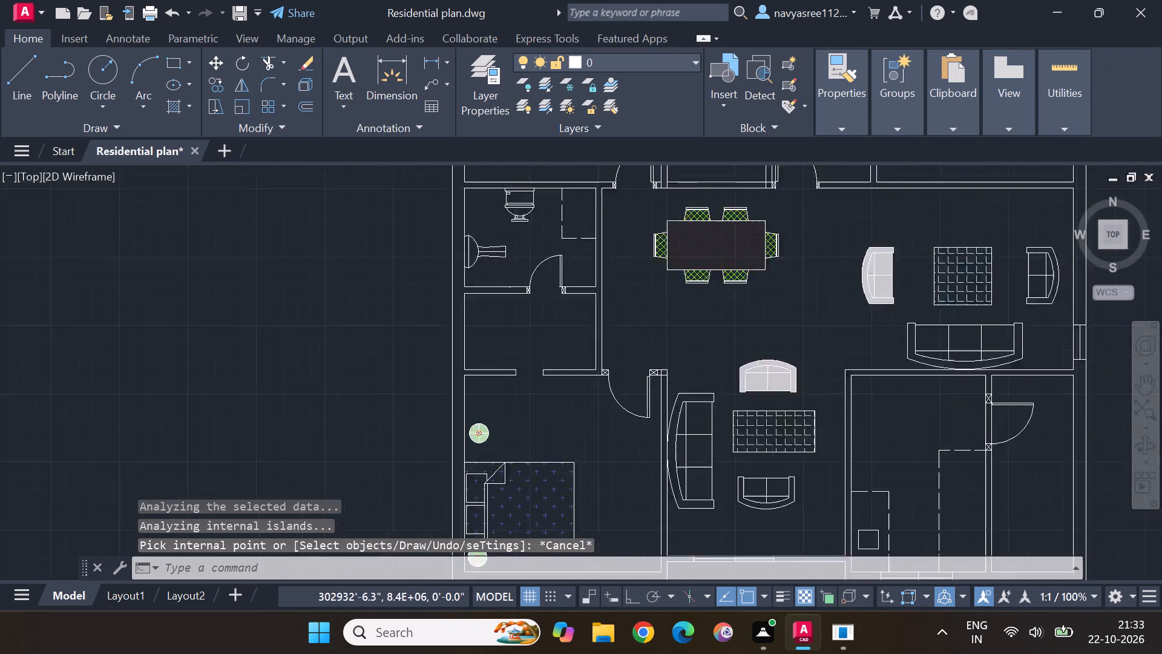
scroll(1063, 283, up, 2)
click(1038, 271)
click(1028, 269)
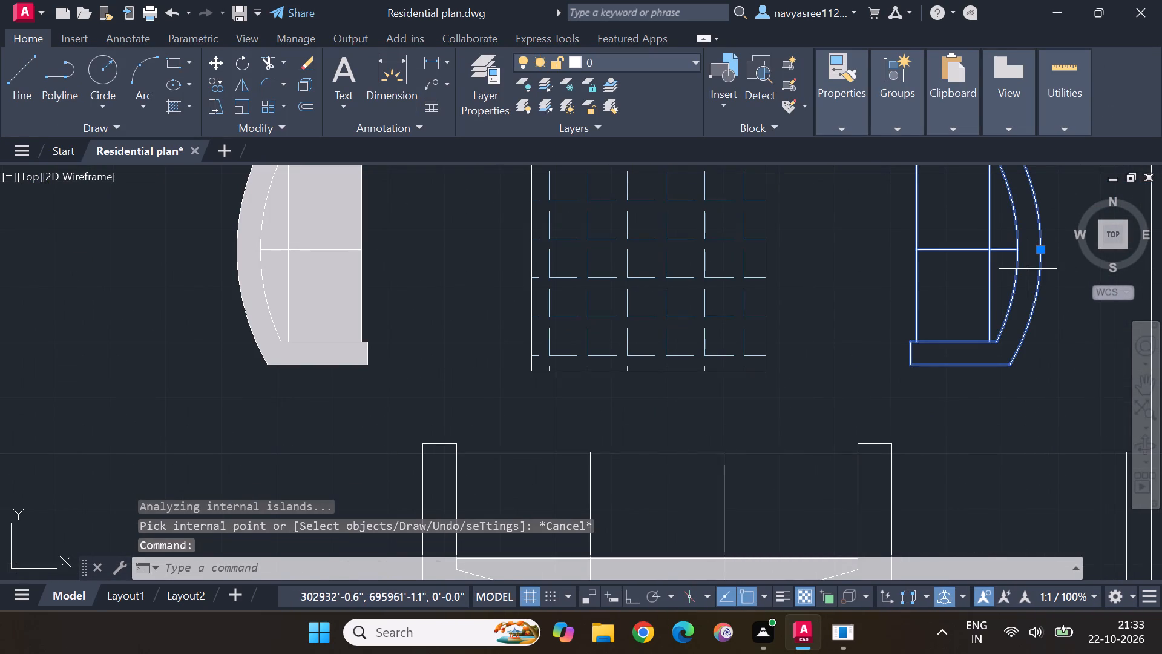
key(Escape)
key(Escape)
right_click(1023, 378)
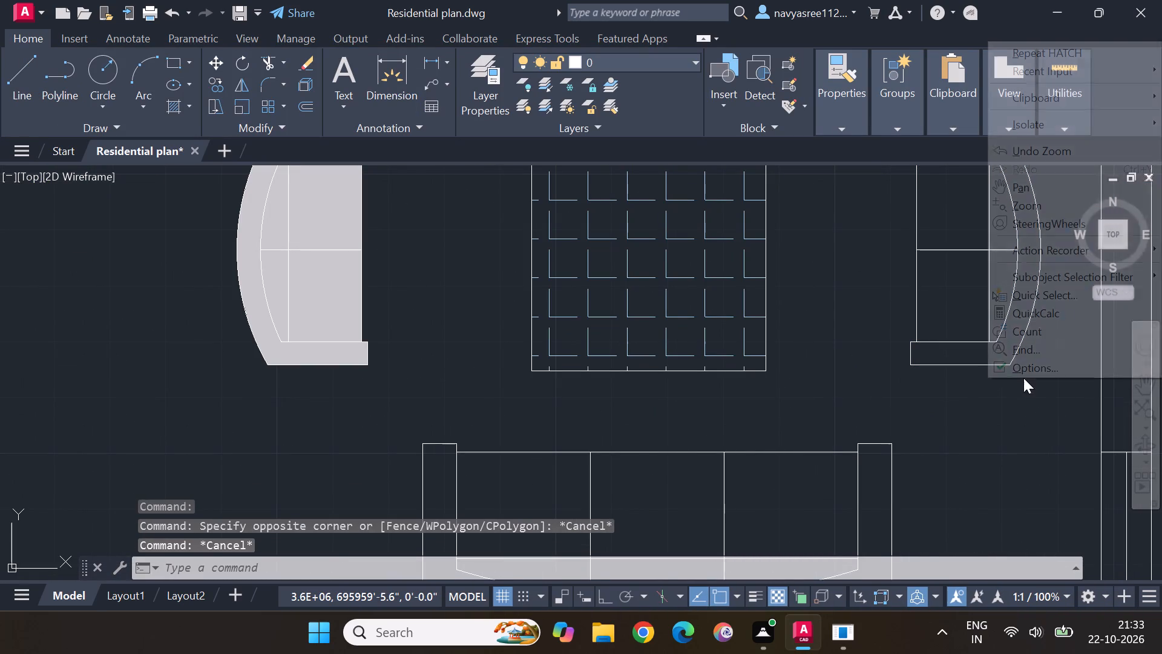
click(1101, 59)
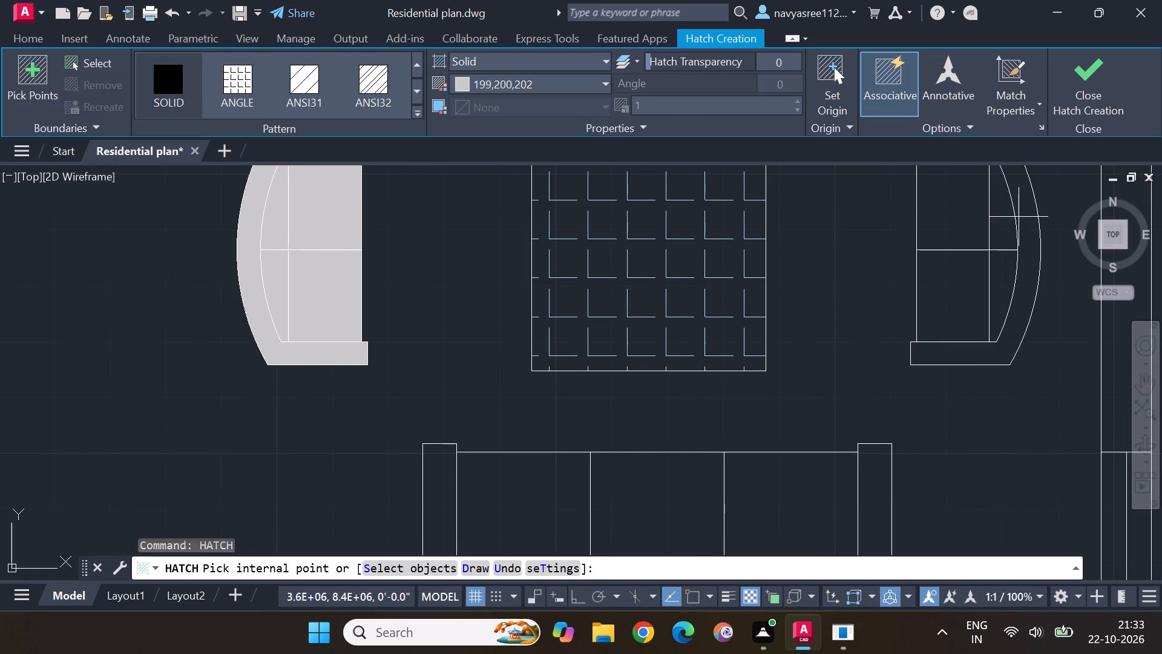
click(1020, 219)
click(1011, 228)
click(991, 275)
click(950, 284)
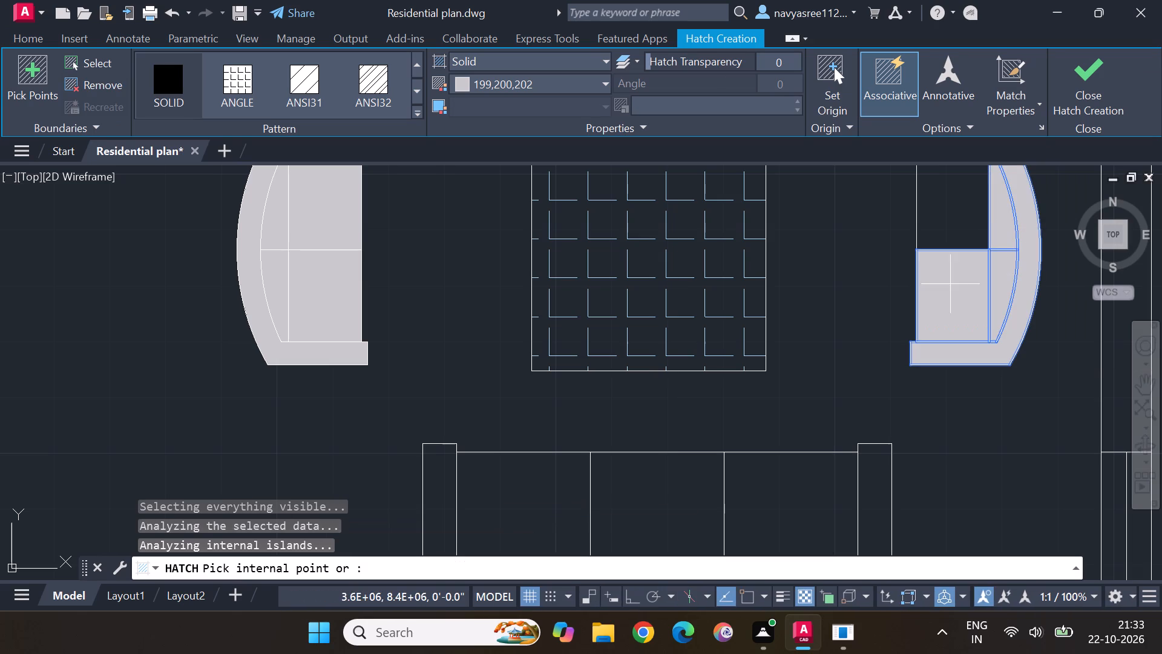
middle_drag(976, 219, 951, 329)
click(951, 329)
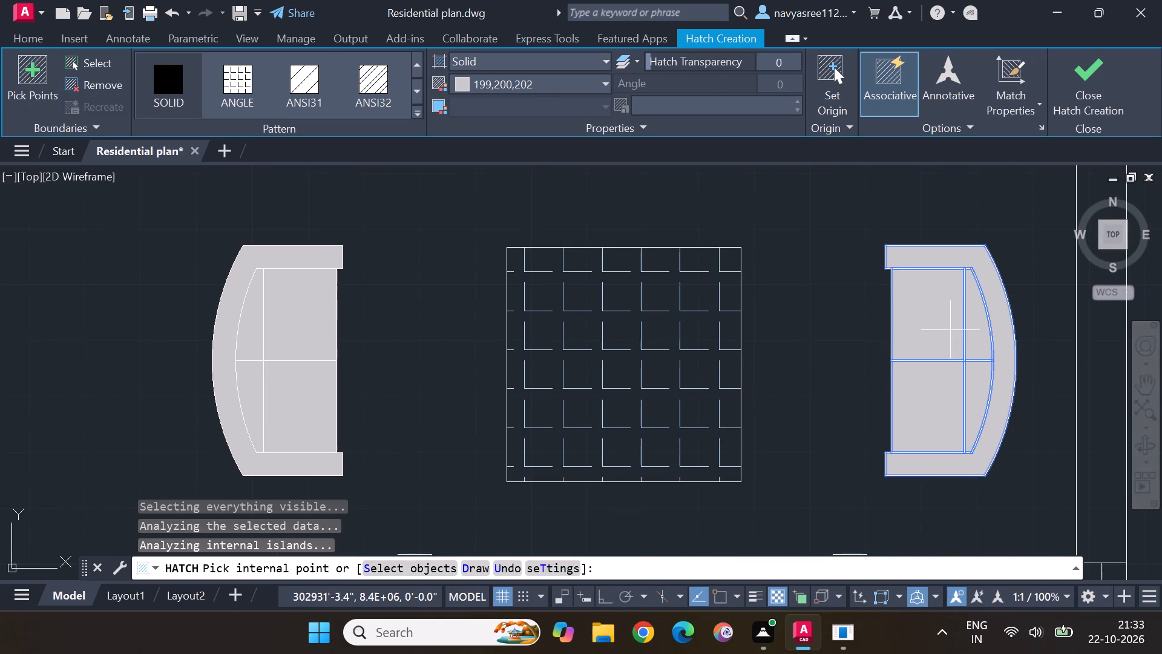
Fill all parts of the three-seat sofa below the square coffee table with the SOLID hatch in color 199,200,202.
scroll(950, 331, down, 2)
middle_drag(908, 375, 1011, 288)
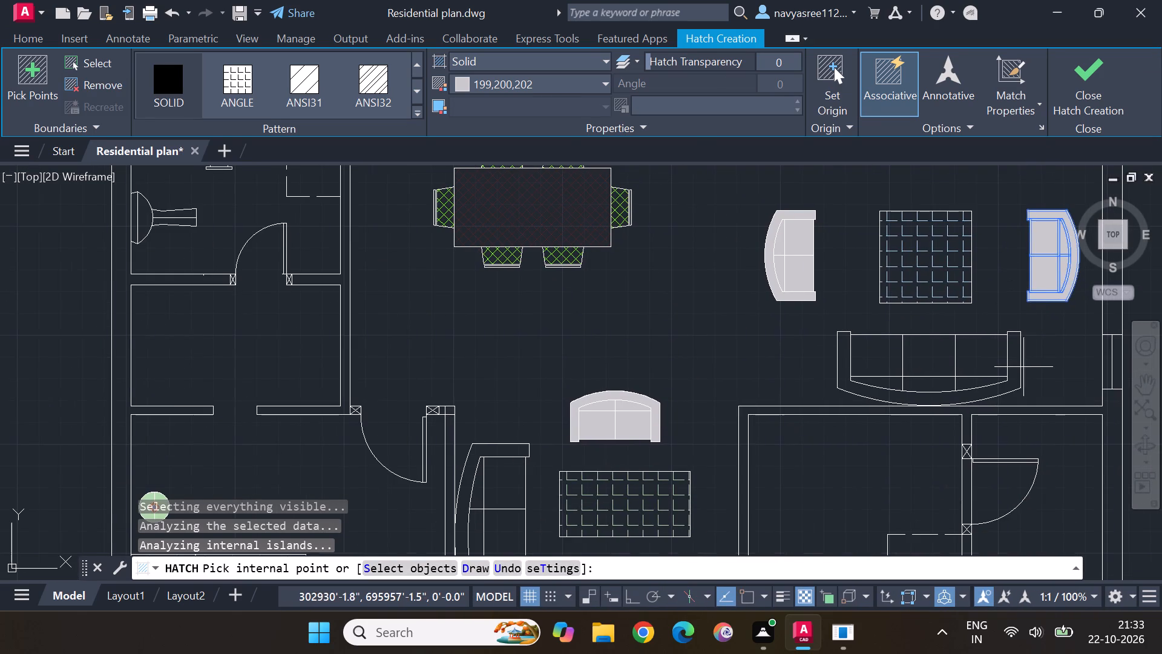
click(1016, 358)
click(1000, 358)
click(937, 358)
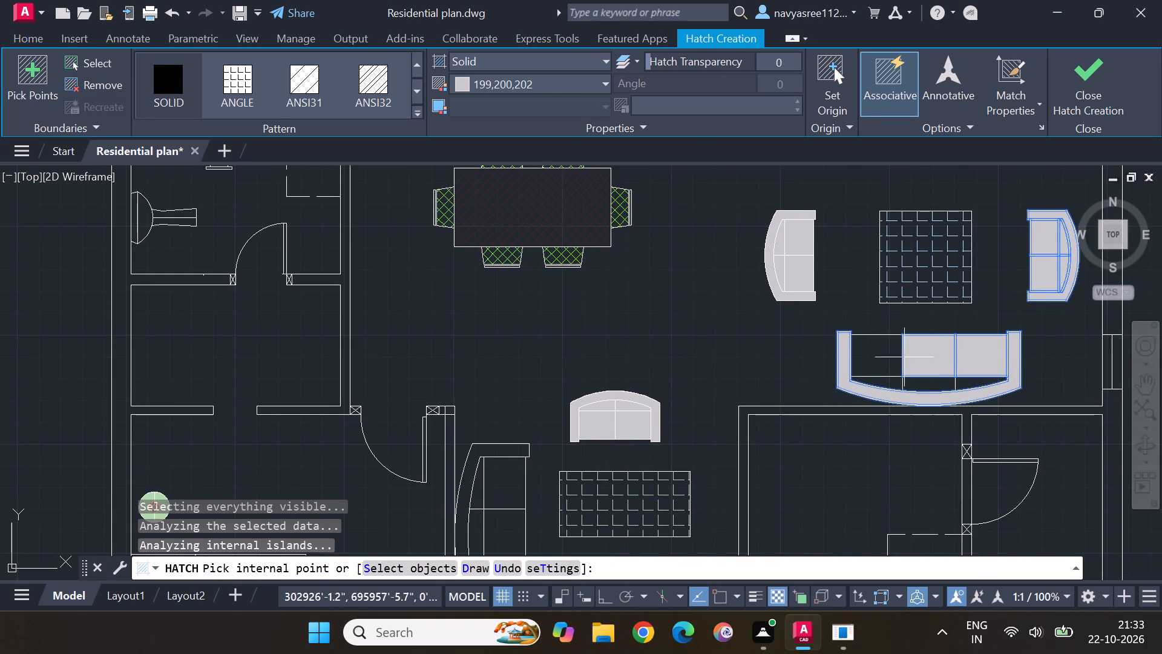
click(881, 355)
click(878, 379)
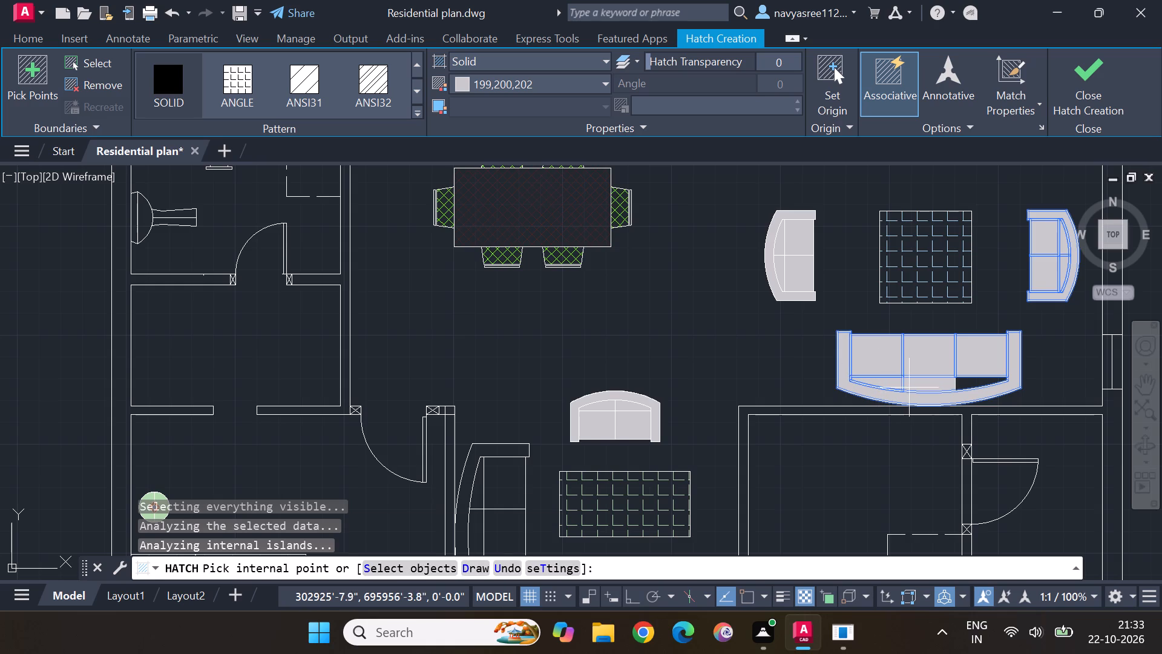
click(910, 388)
click(972, 388)
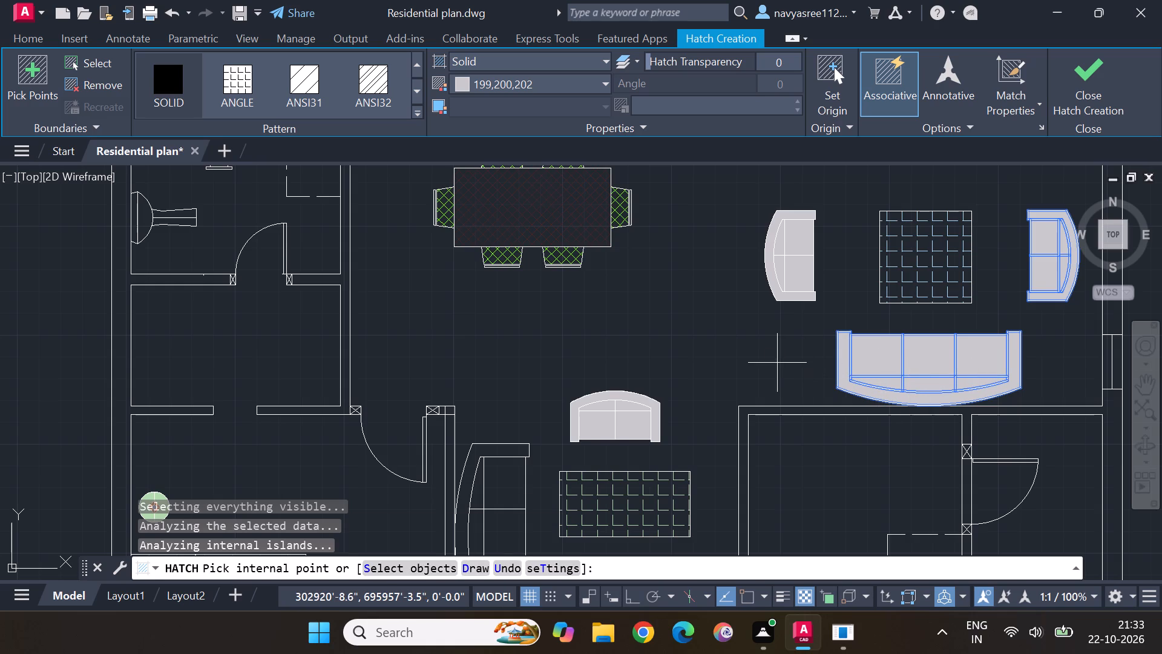
Fill all parts of the three-seat sofa beside the rectangular coffee table with the SOLID hatch in color 199,200,202.
middle_drag(775, 361, 1108, 269)
click(829, 399)
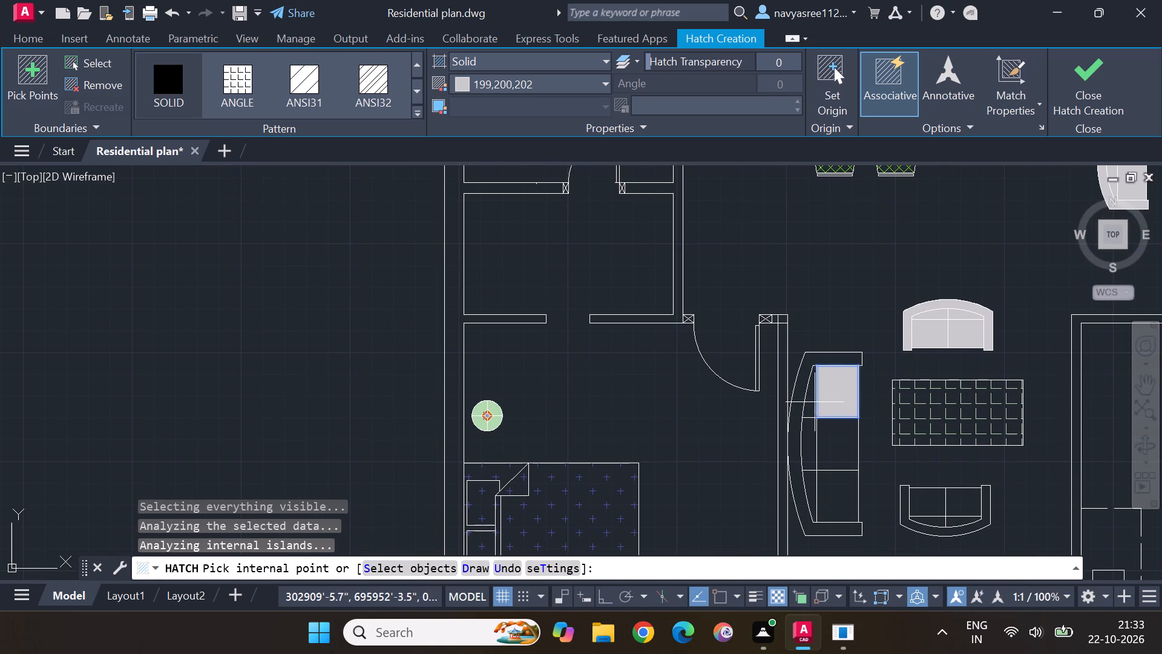
click(809, 403)
click(832, 358)
click(810, 440)
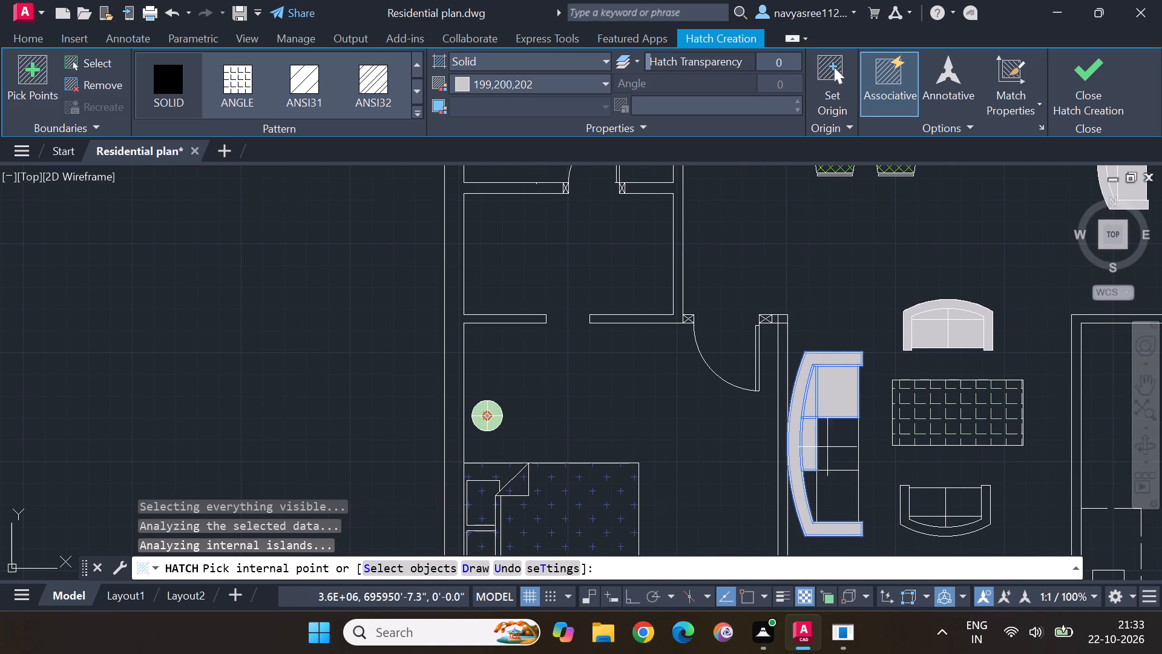
click(830, 448)
click(809, 478)
click(830, 494)
Fill the two-seat sofa below the rectangular coffee table with the SOLID hatch in color 199,200,202 and finish hatching.
scroll(845, 486, down, 2)
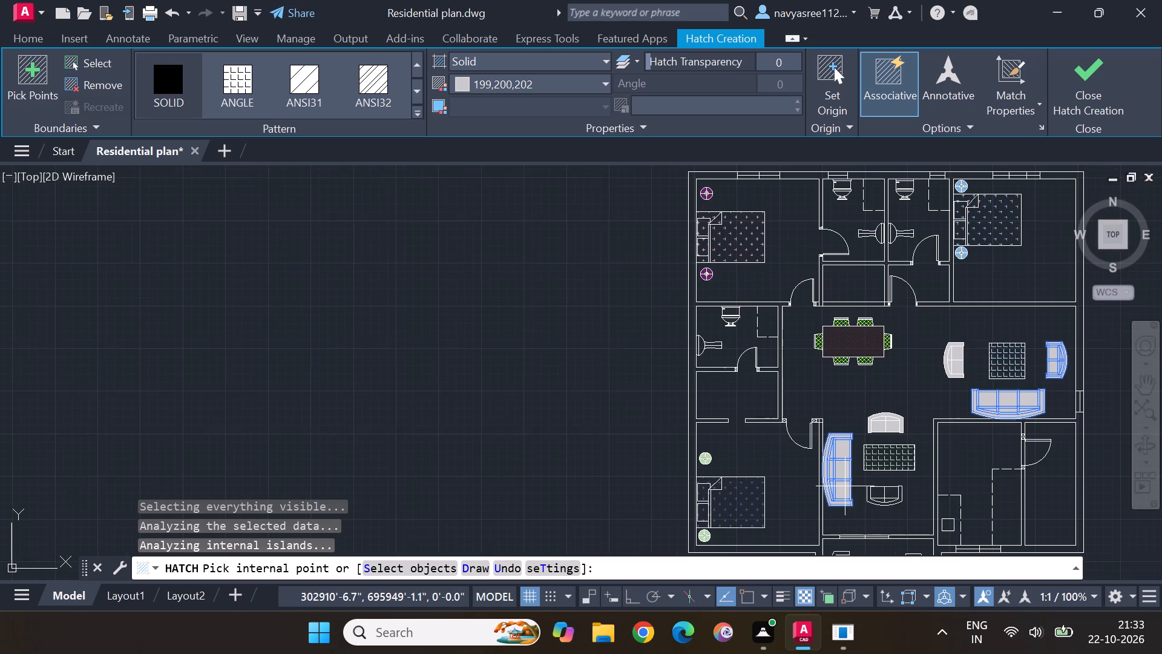
scroll(889, 522, up, 4)
click(922, 326)
click(830, 326)
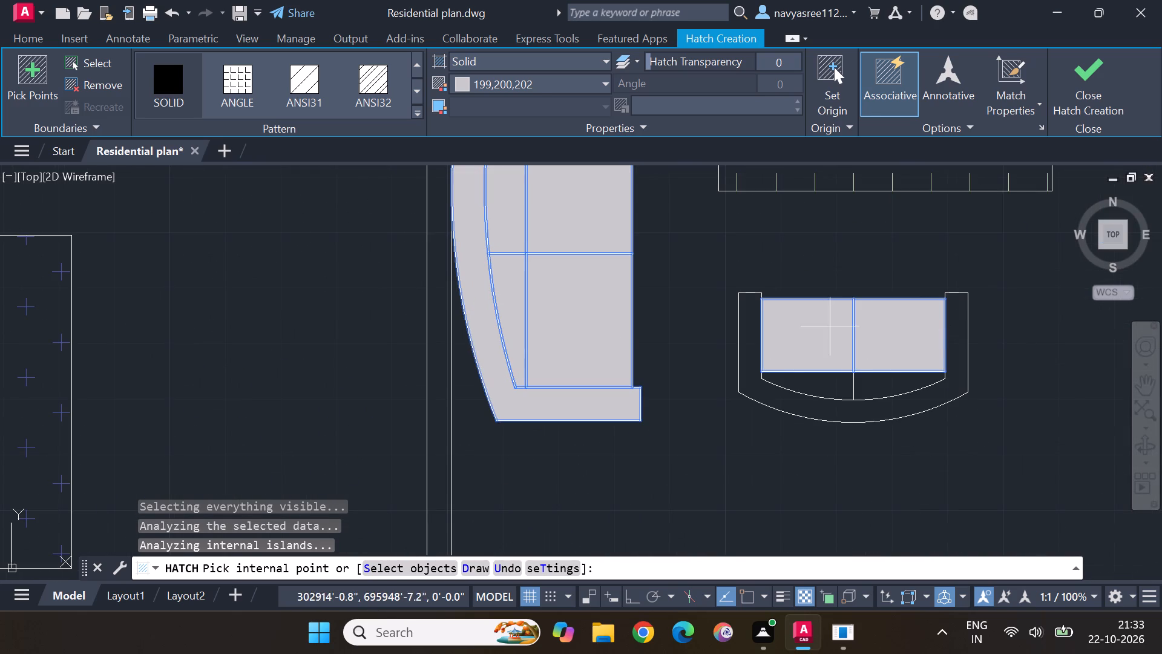
click(821, 389)
click(891, 383)
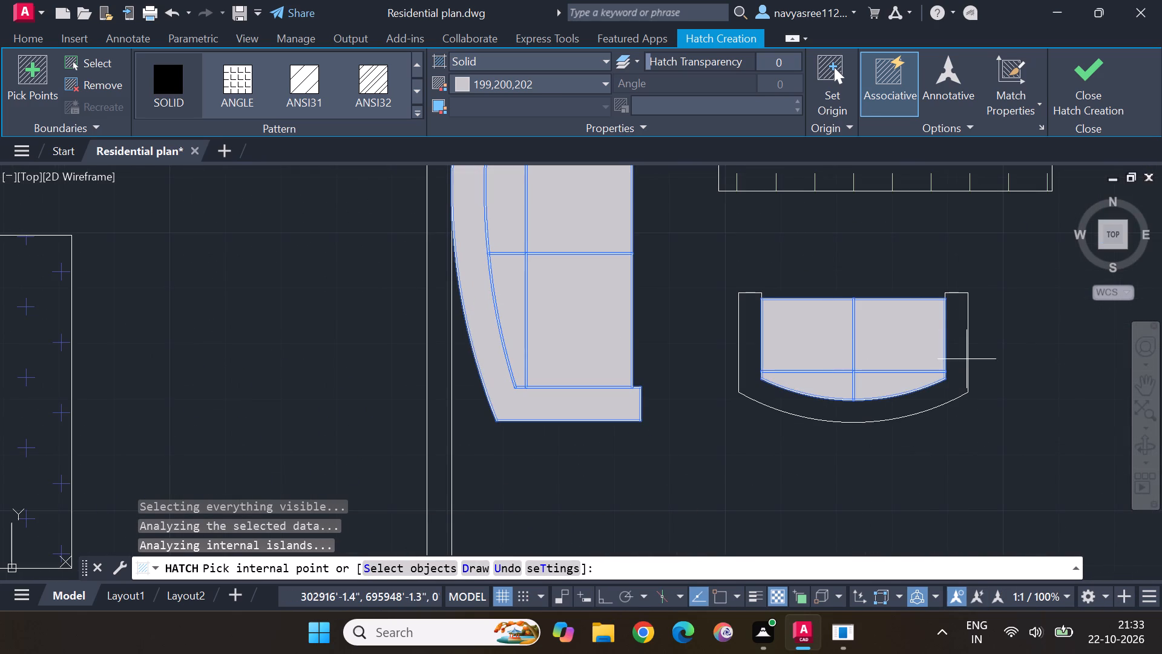
click(961, 354)
key(Escape)
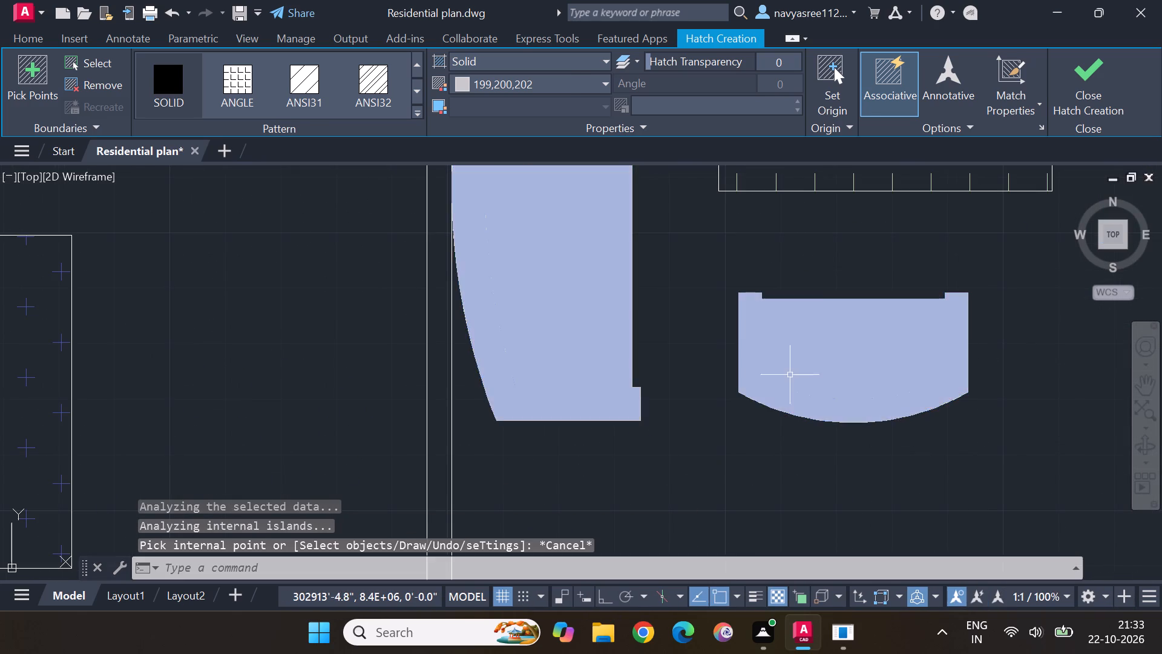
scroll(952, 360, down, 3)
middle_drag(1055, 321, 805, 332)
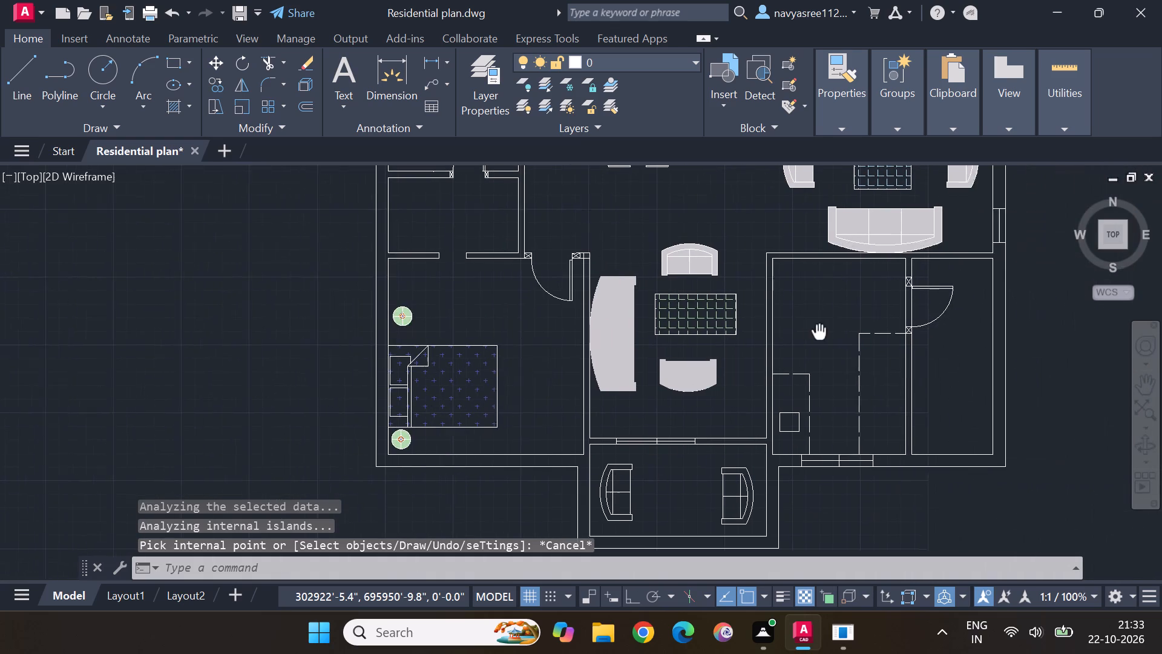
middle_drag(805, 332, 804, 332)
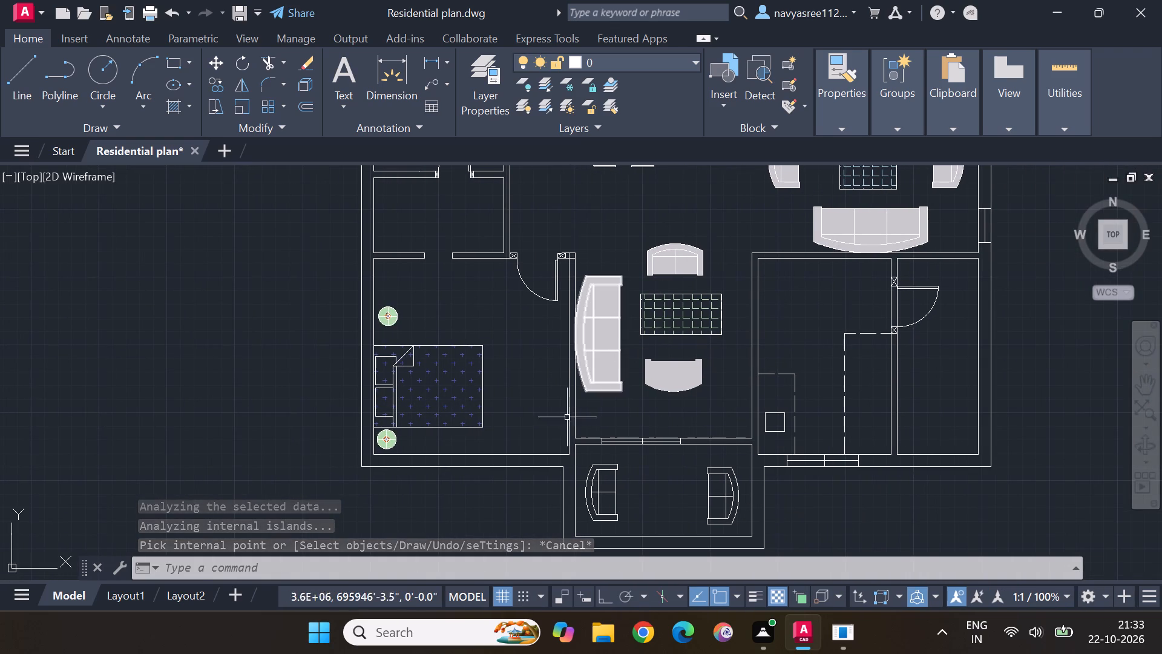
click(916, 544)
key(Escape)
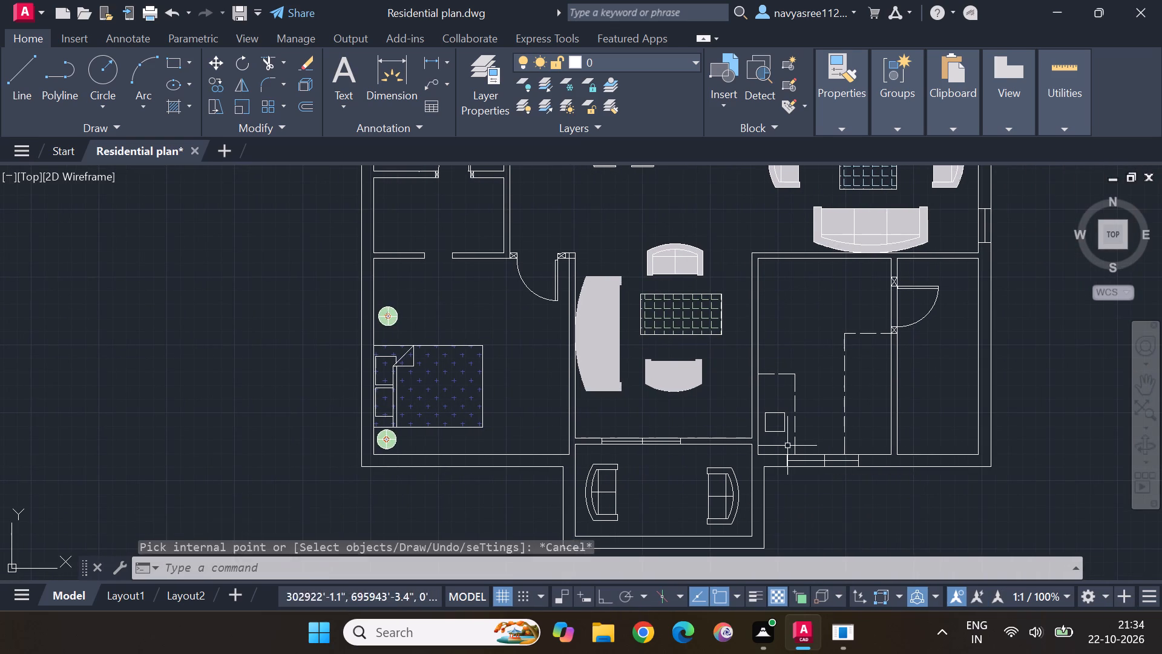
Undo the combined solid hatch on both three-seat sofas, the two-seat sofa below the rectangular table and the outer-wall two-seat sofa.
click(685, 368)
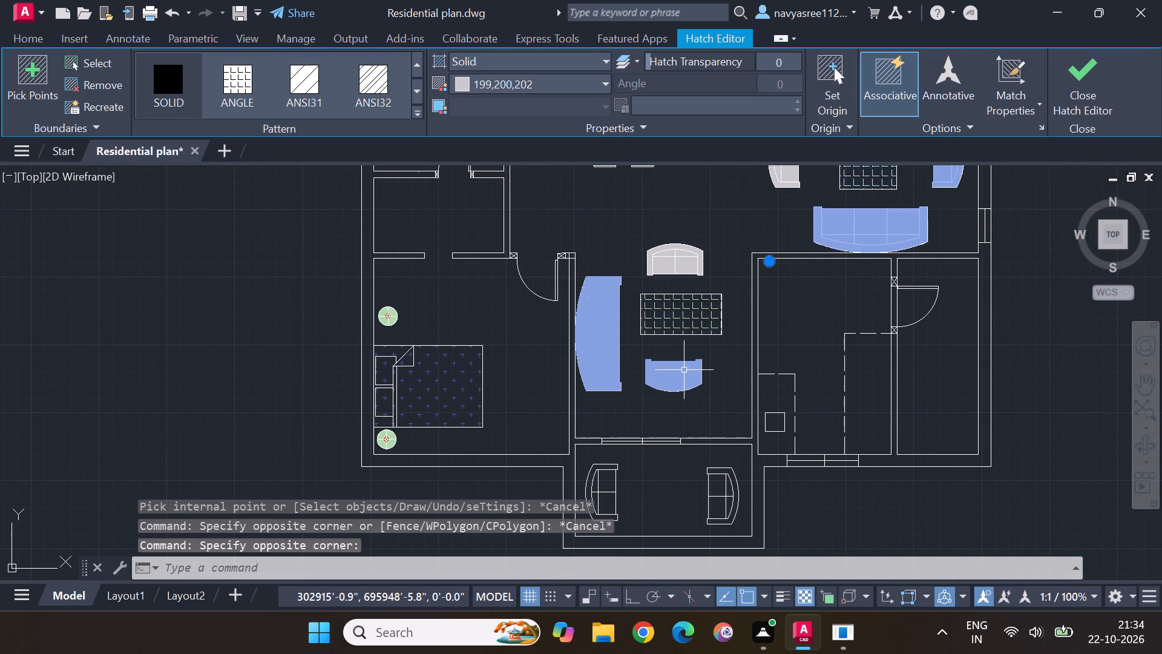
key(ctrl+z)
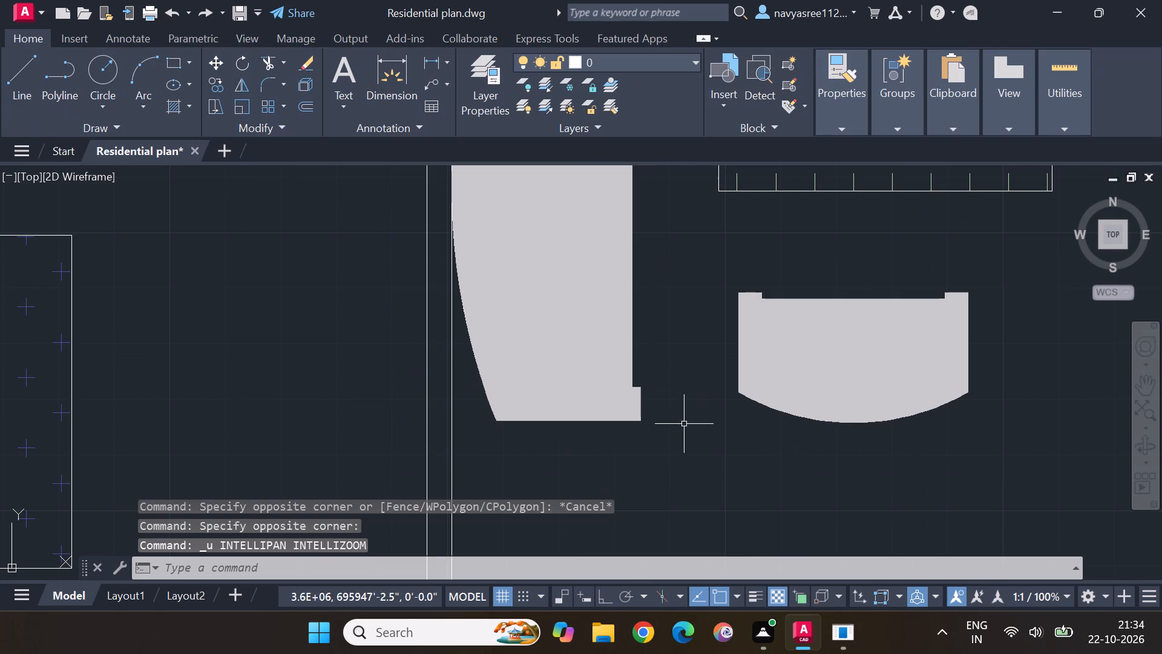
key(ctrl+z)
key(z)
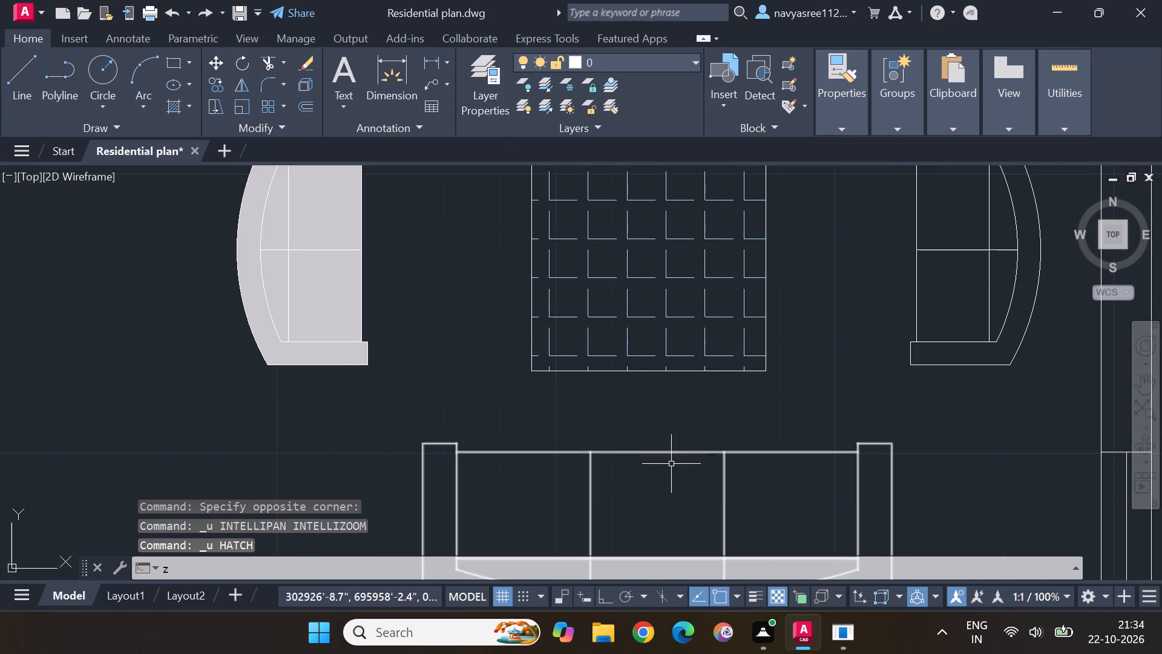
key(ctrl+z)
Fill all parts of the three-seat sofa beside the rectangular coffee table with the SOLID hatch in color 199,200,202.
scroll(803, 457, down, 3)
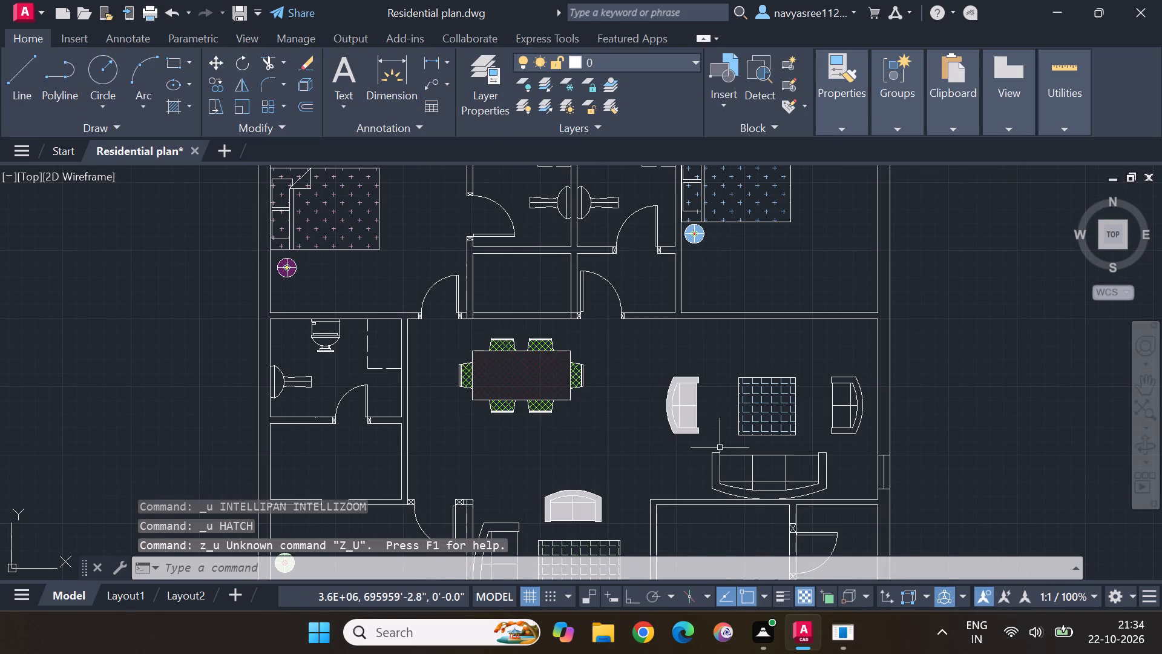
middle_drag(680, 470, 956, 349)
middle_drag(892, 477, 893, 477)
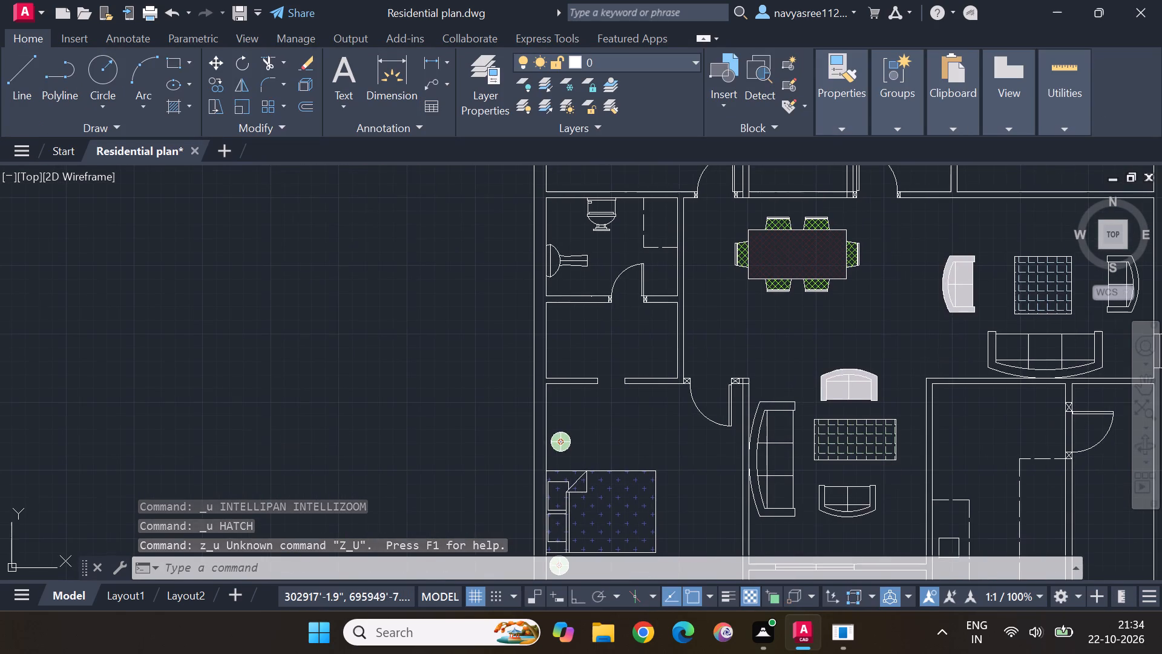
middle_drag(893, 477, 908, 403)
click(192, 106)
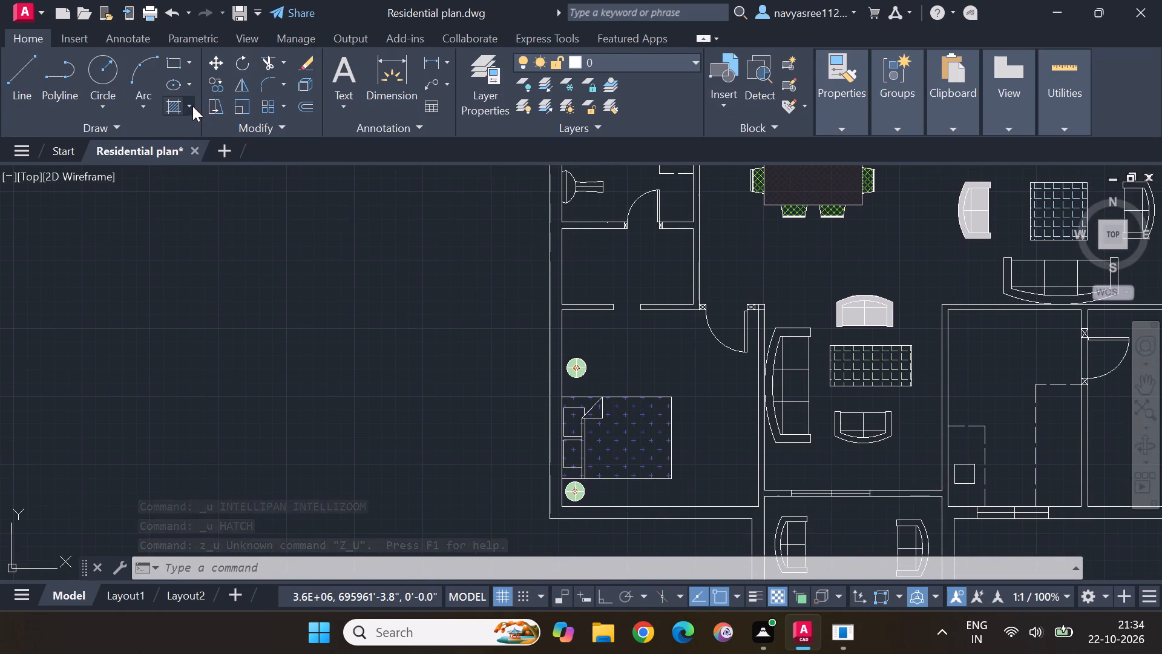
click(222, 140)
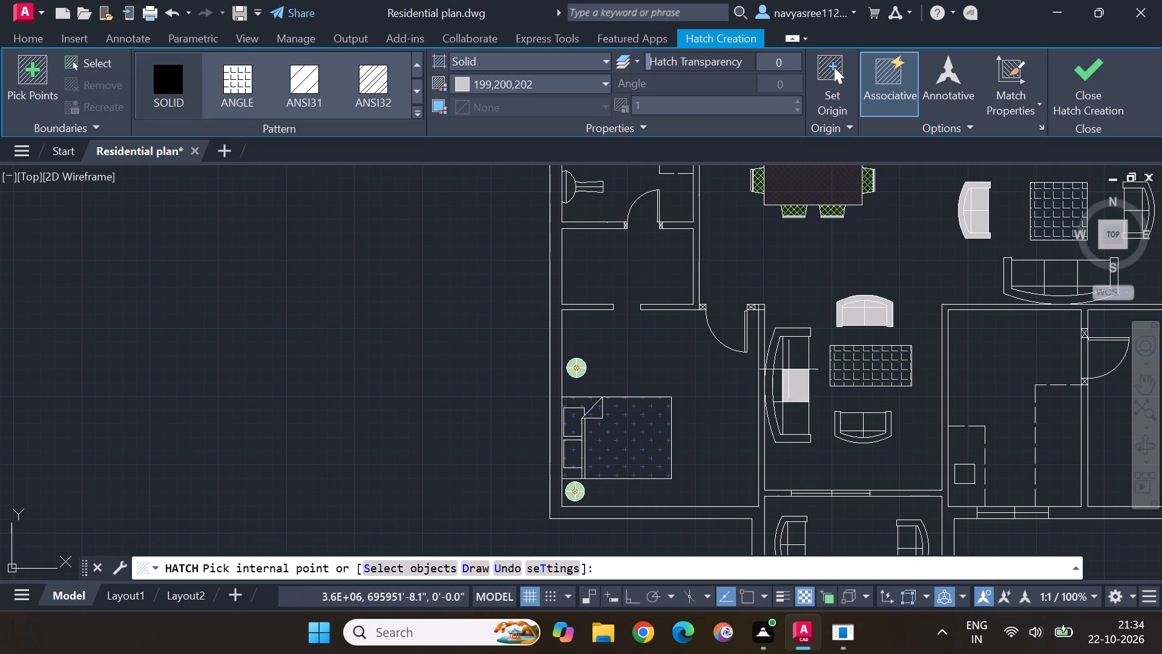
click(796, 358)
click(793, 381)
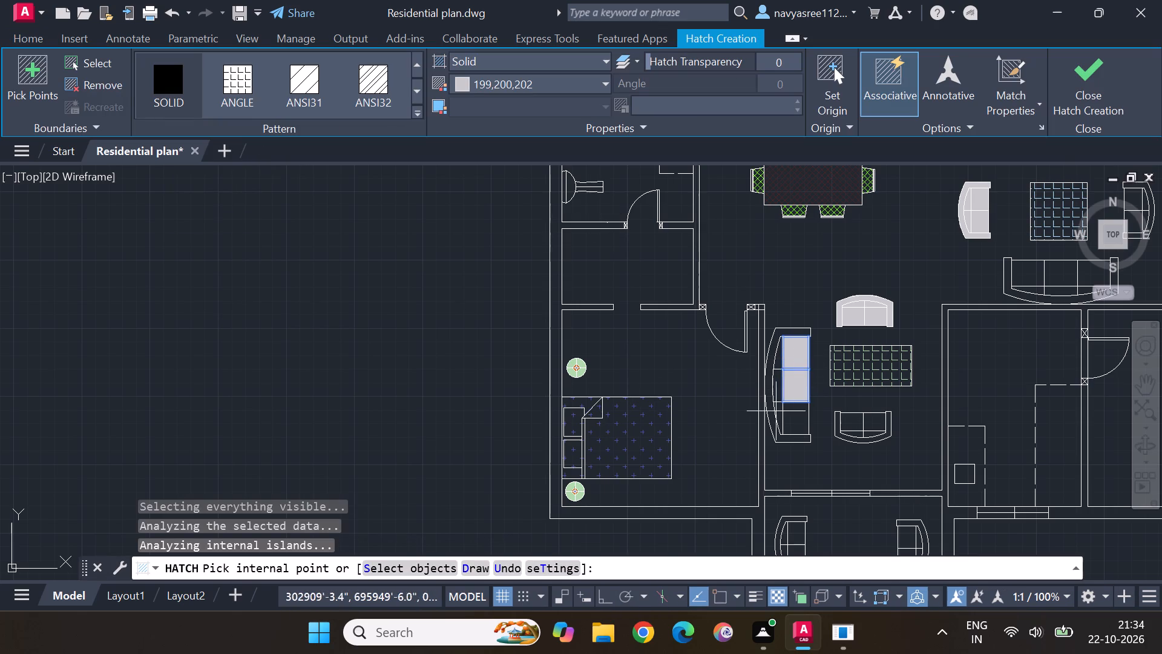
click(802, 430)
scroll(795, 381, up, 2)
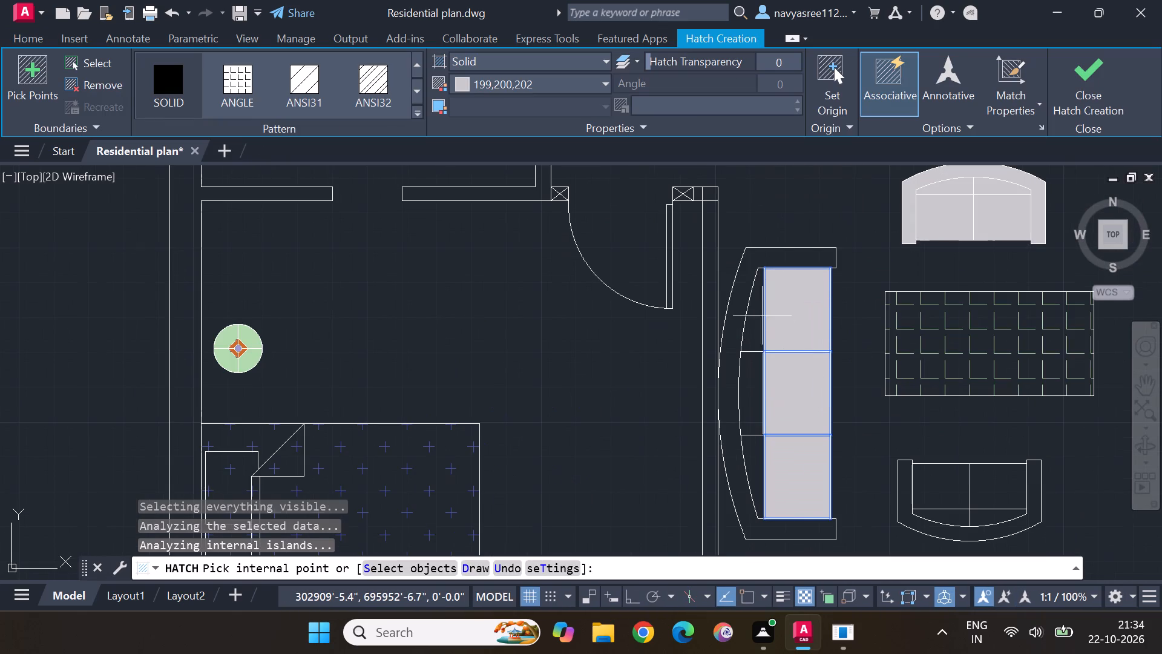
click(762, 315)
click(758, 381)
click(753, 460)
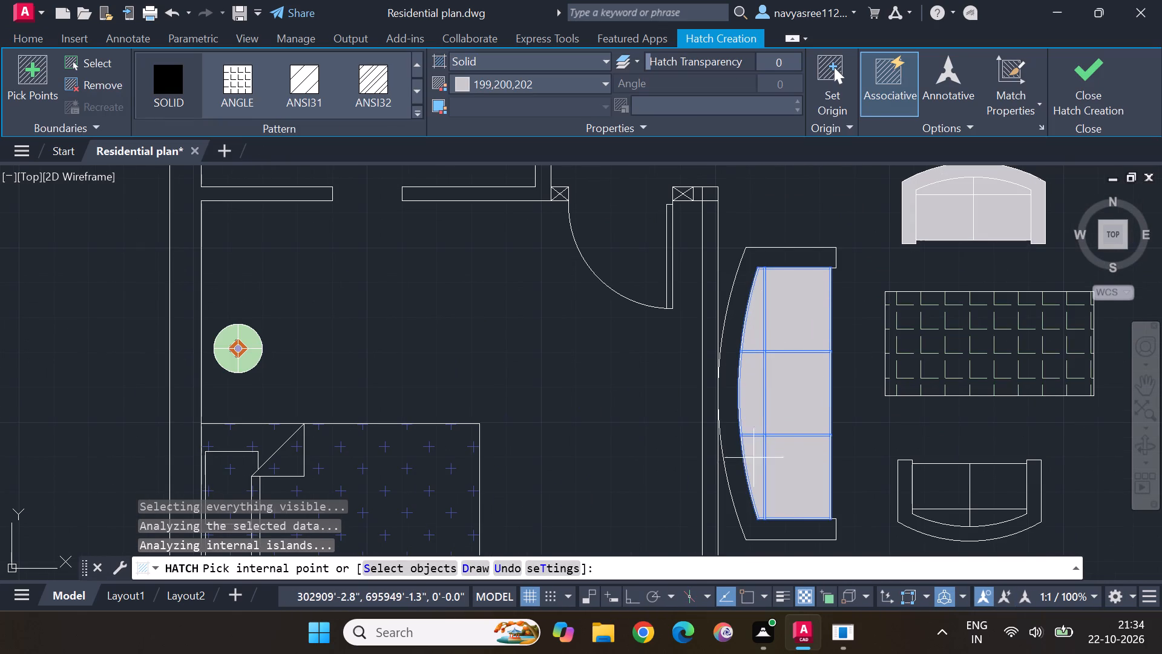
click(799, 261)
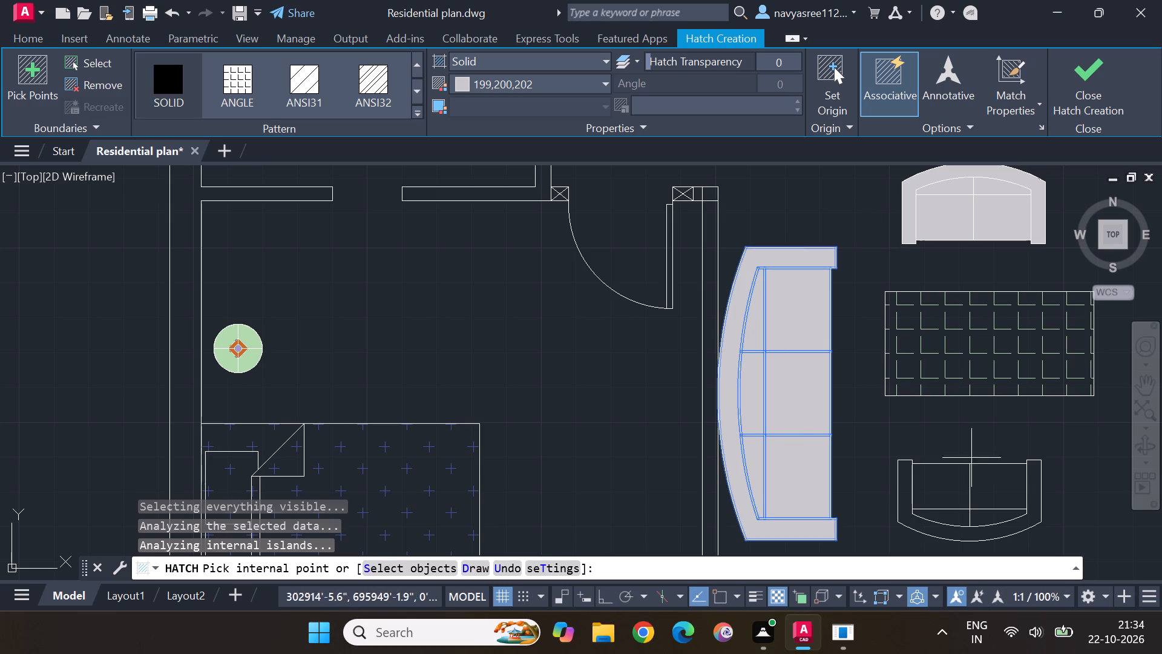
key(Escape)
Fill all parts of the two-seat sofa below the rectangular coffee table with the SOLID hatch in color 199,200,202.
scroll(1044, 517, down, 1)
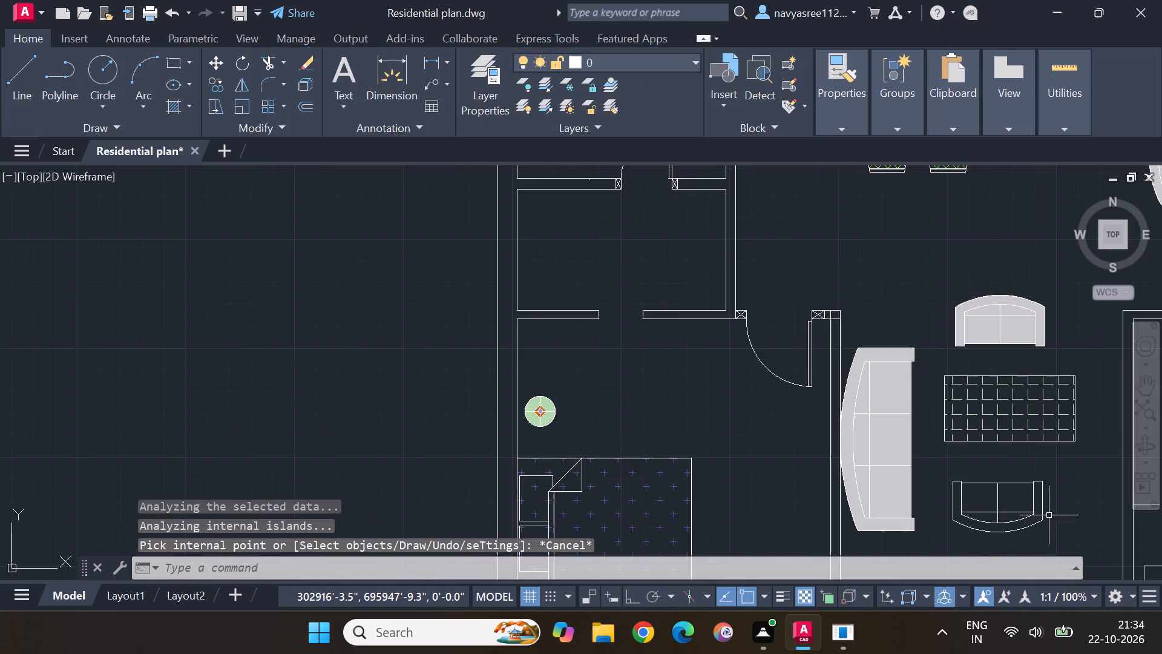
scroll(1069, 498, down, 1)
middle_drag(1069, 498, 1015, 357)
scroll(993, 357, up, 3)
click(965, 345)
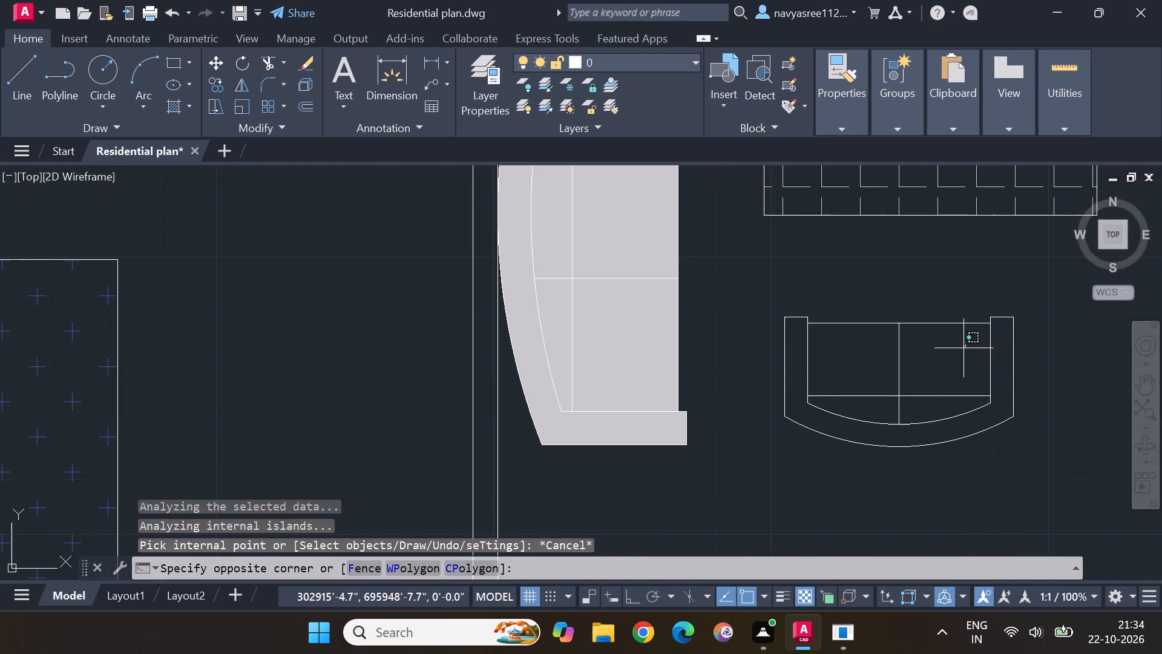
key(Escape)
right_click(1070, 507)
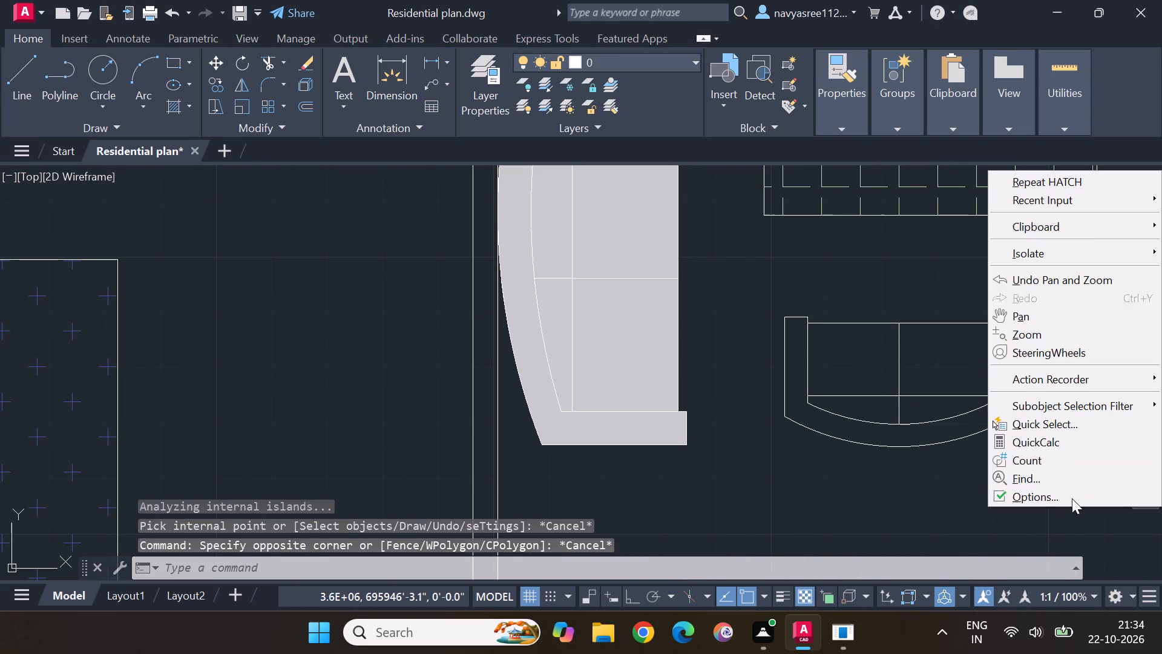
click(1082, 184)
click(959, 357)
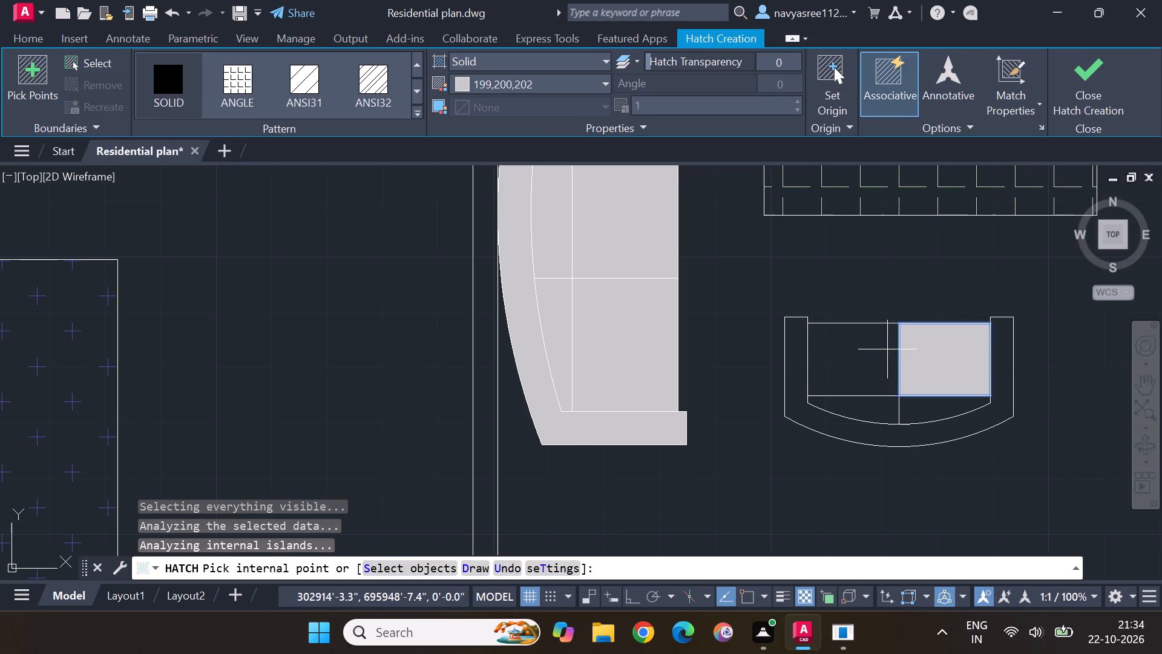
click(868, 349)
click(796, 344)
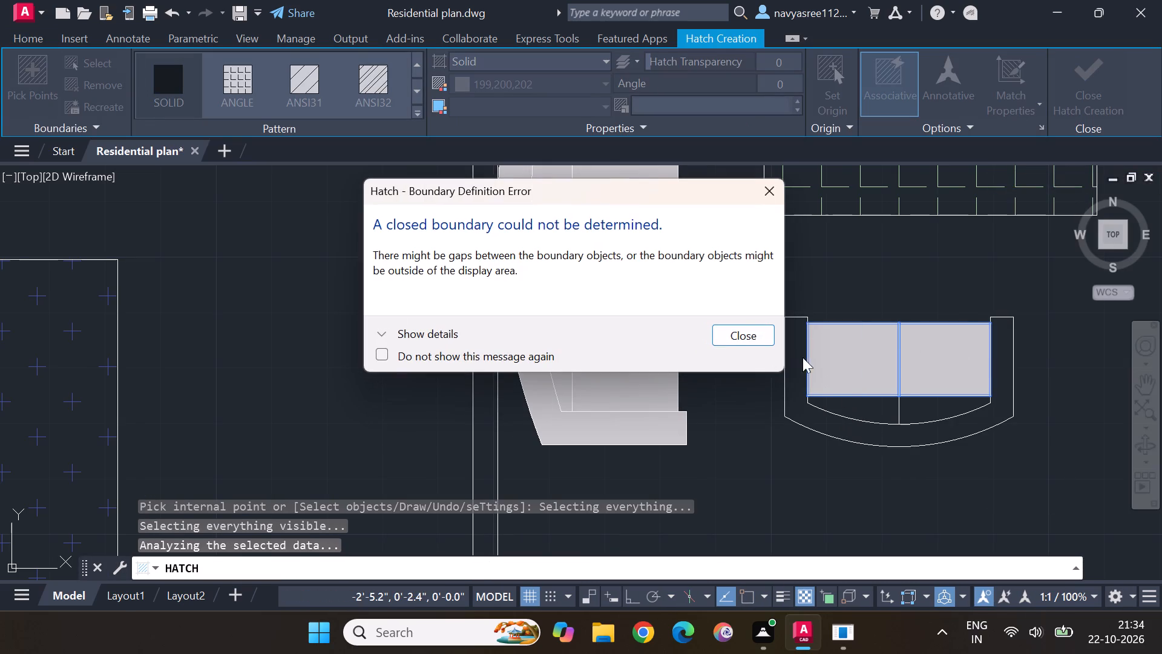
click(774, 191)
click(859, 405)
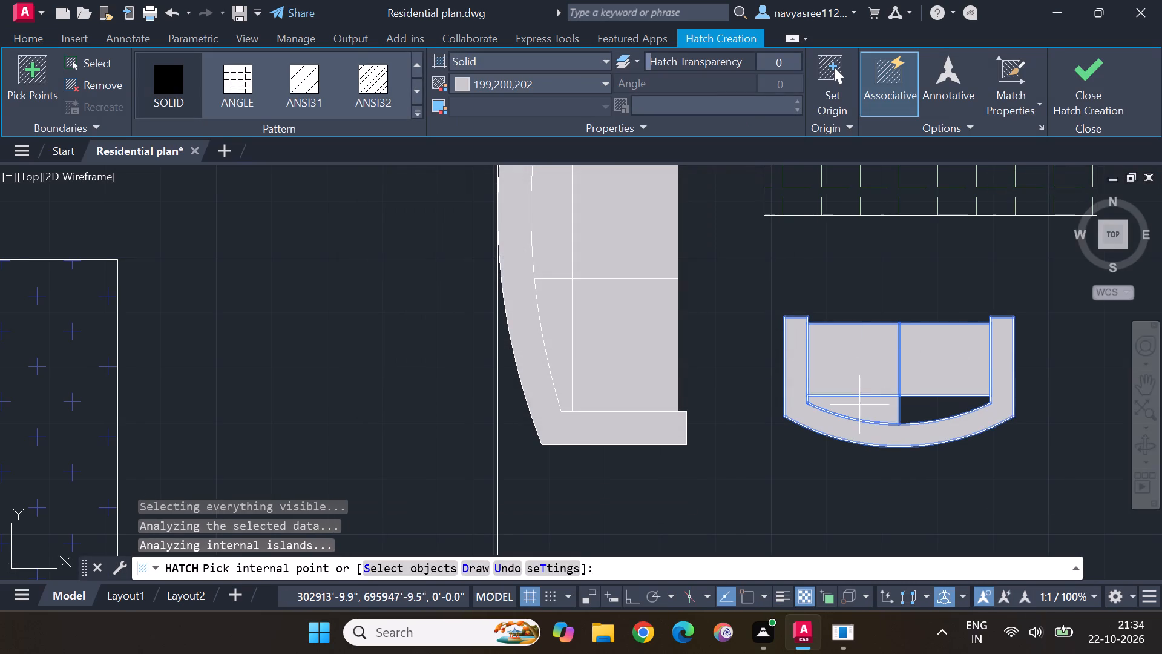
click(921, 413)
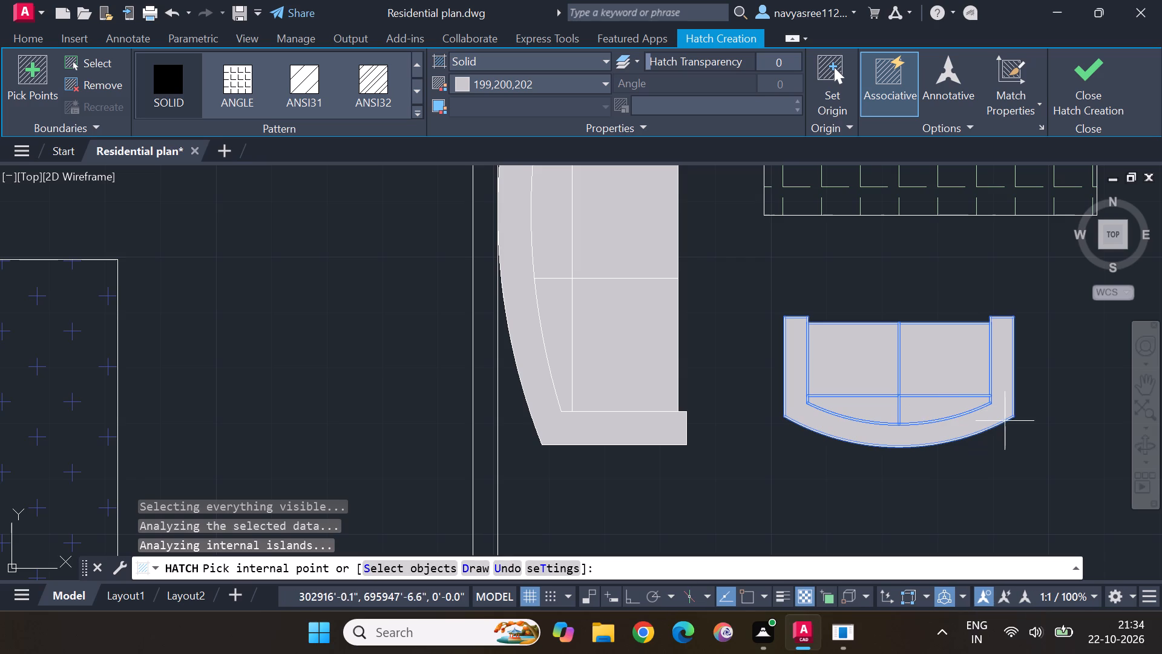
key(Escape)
Undo the remaining solid hatches on the sofas around the rectangular coffee table and on the two-seat sofa beside the square table.
scroll(1032, 406, down, 2)
middle_drag(1071, 369, 862, 349)
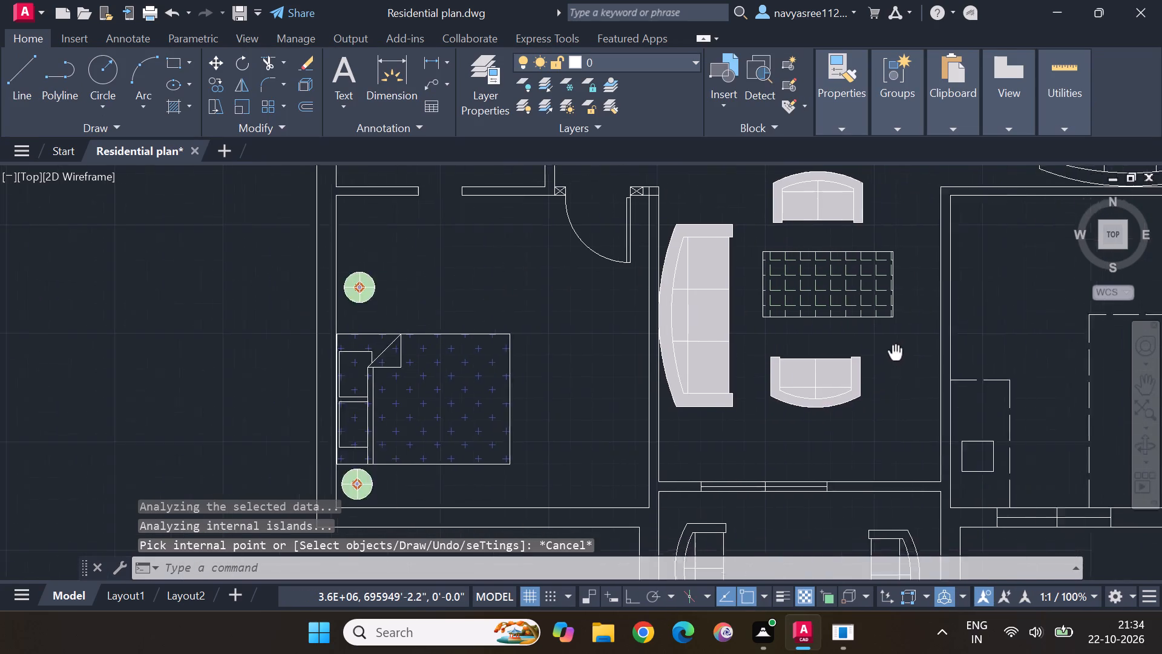
middle_drag(862, 349, 798, 340)
scroll(1031, 305, down, 2)
scroll(970, 298, down, 1)
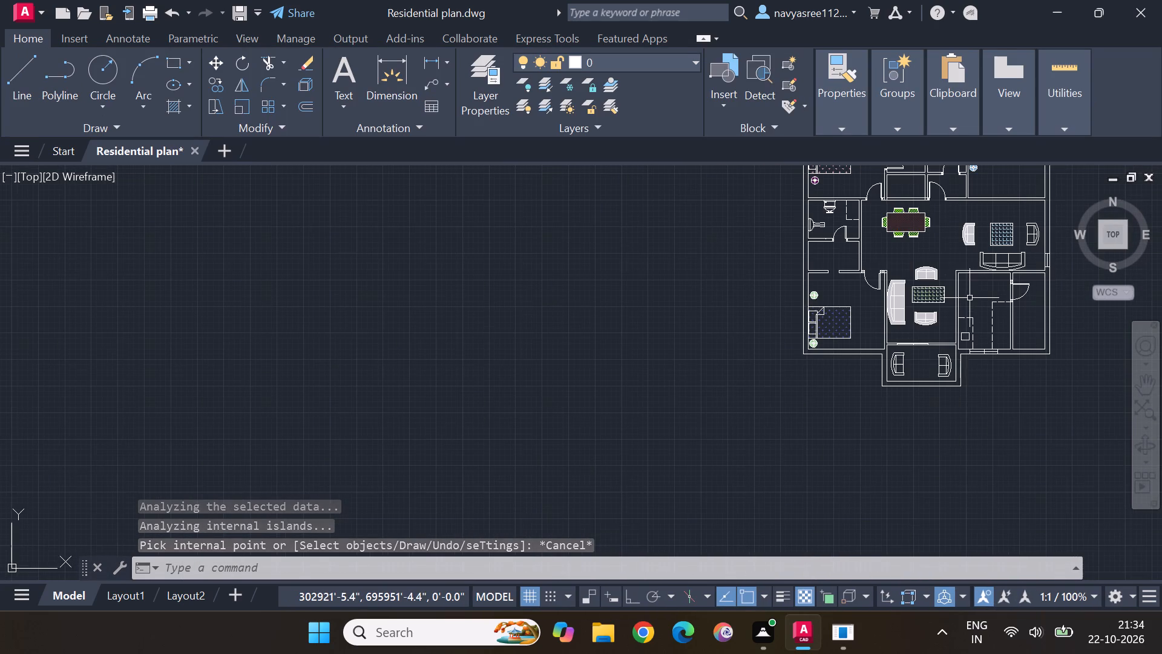
middle_drag(944, 246, 885, 343)
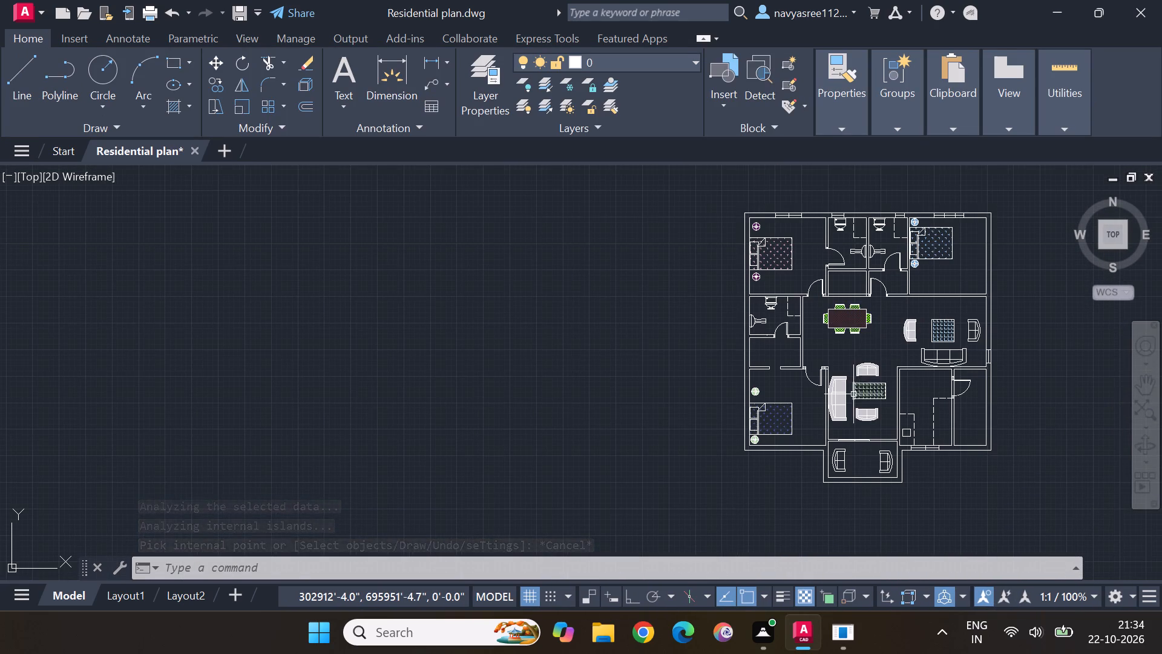
scroll(853, 394, up, 3)
key(ctrl+z)
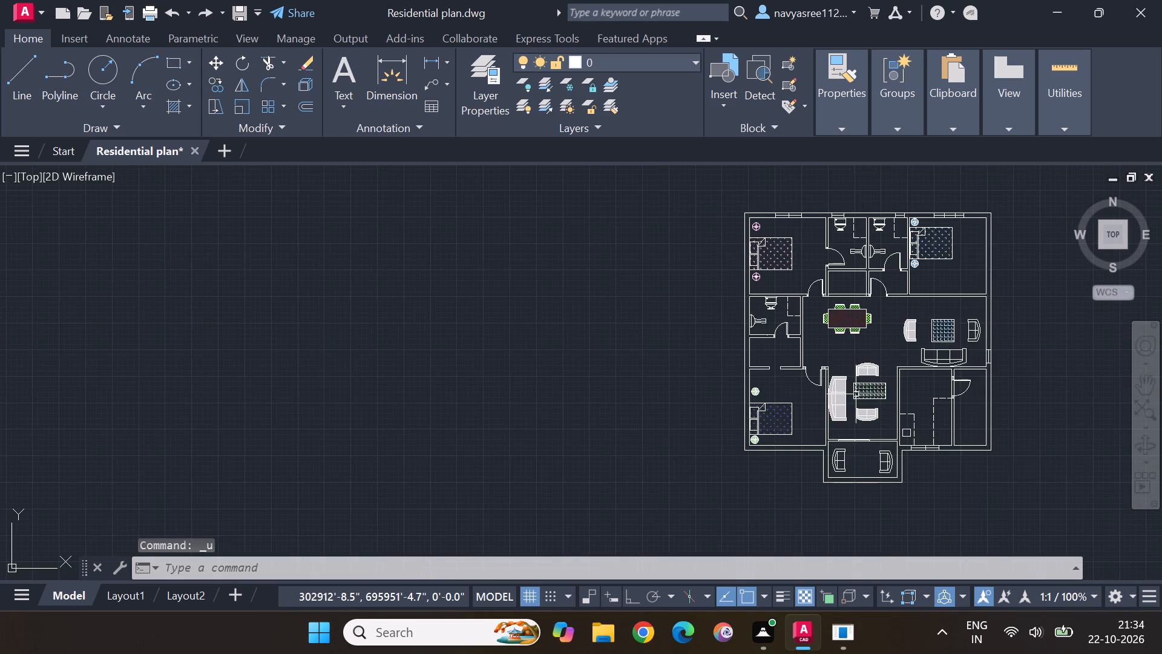
key(ctrl+z)
key(ctrl+z)
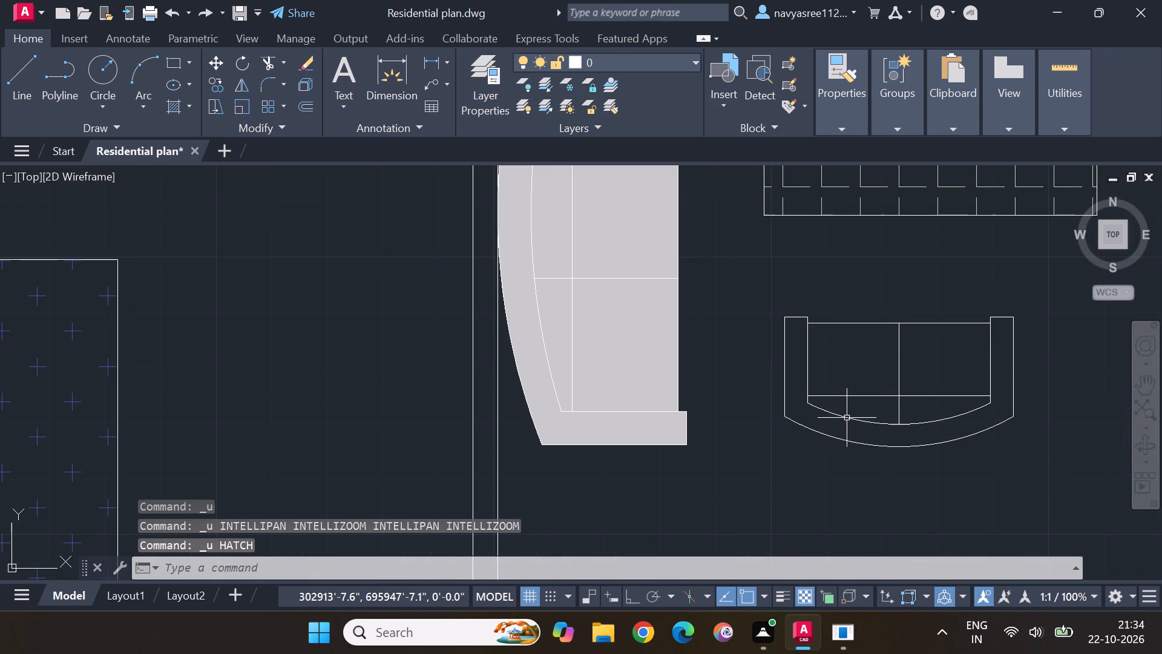
key(ctrl+z)
key(ctrl+z)
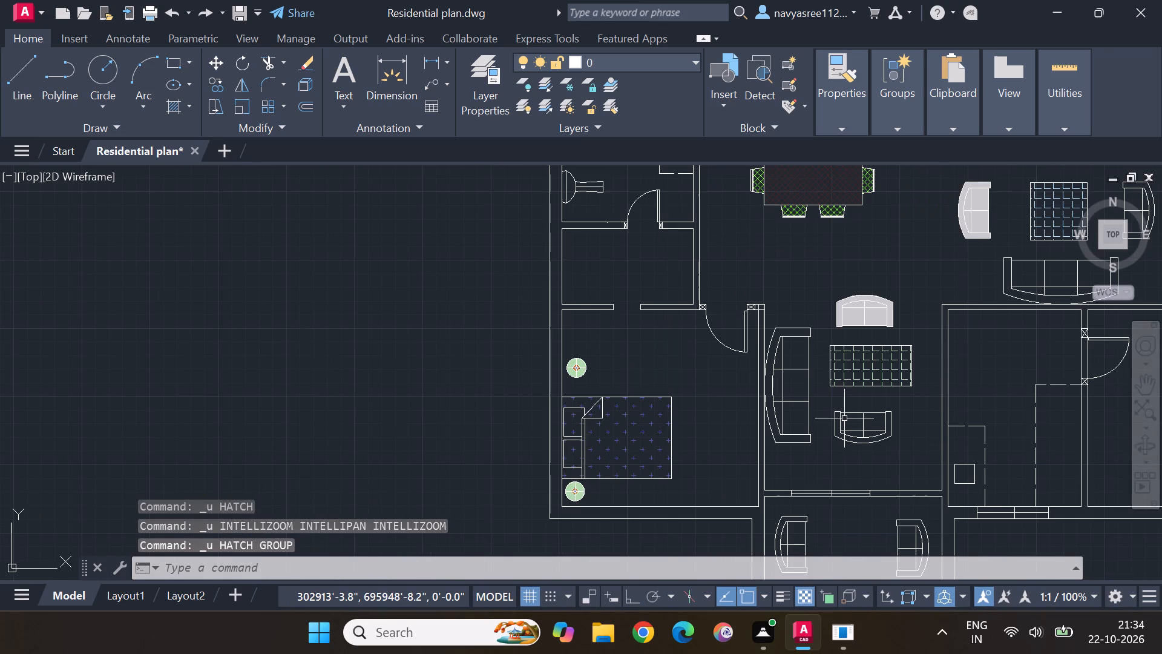
key(ctrl+z)
key(ctrl+z)
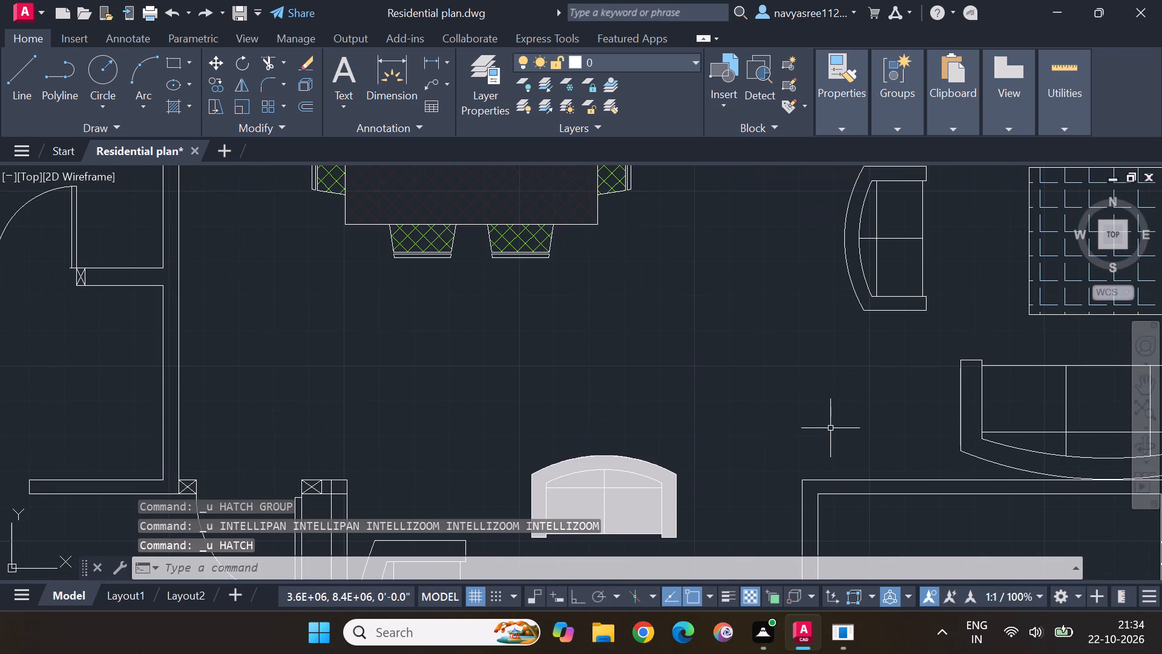
key(ctrl+z)
key(ctrl+z)
Hatch all parts of the three-seat sofa beside the rectangular coffee table with the ANSI38 pattern in color 147,149,152.
scroll(907, 388, down, 2)
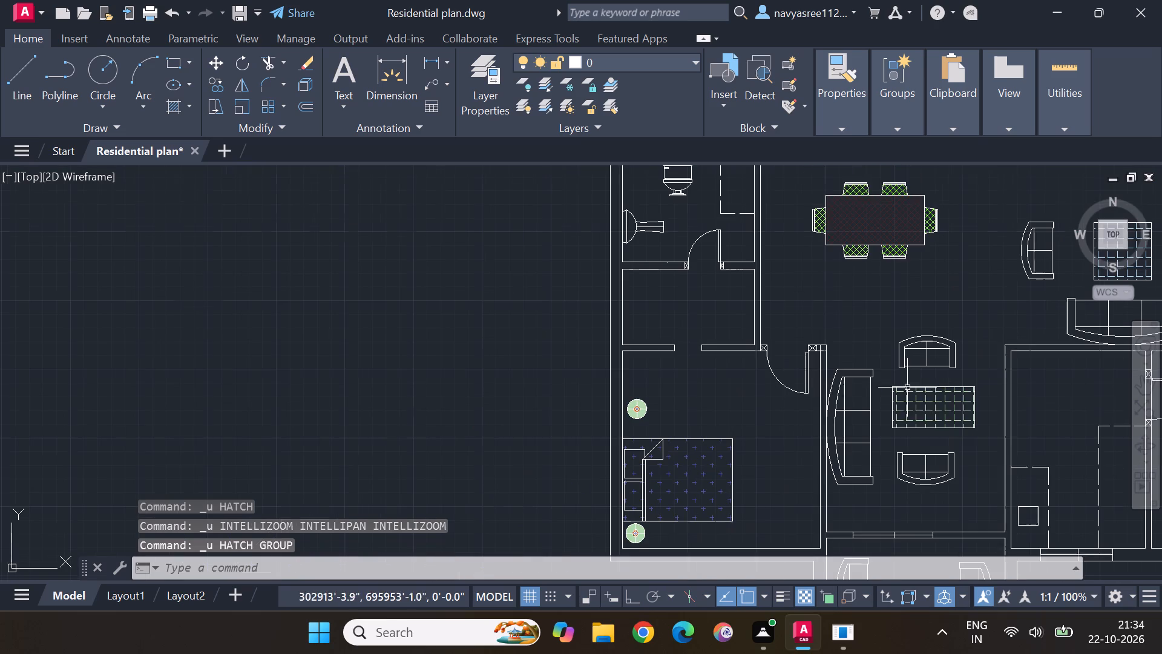
middle_drag(954, 449, 980, 312)
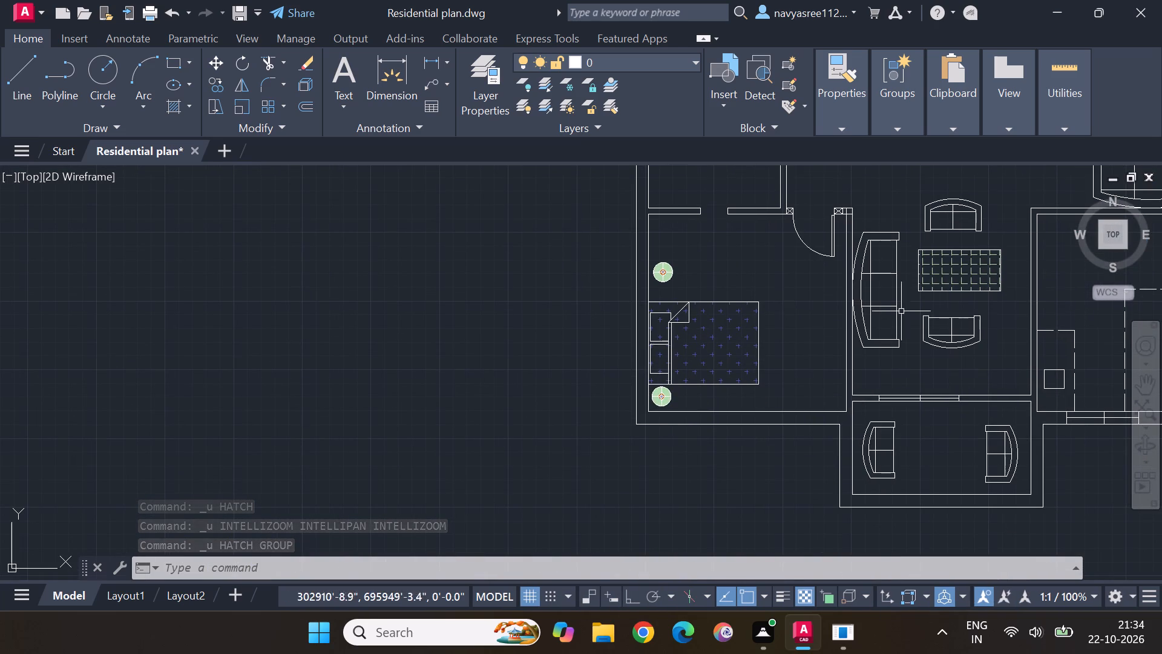
middle_drag(1006, 233, 1006, 237)
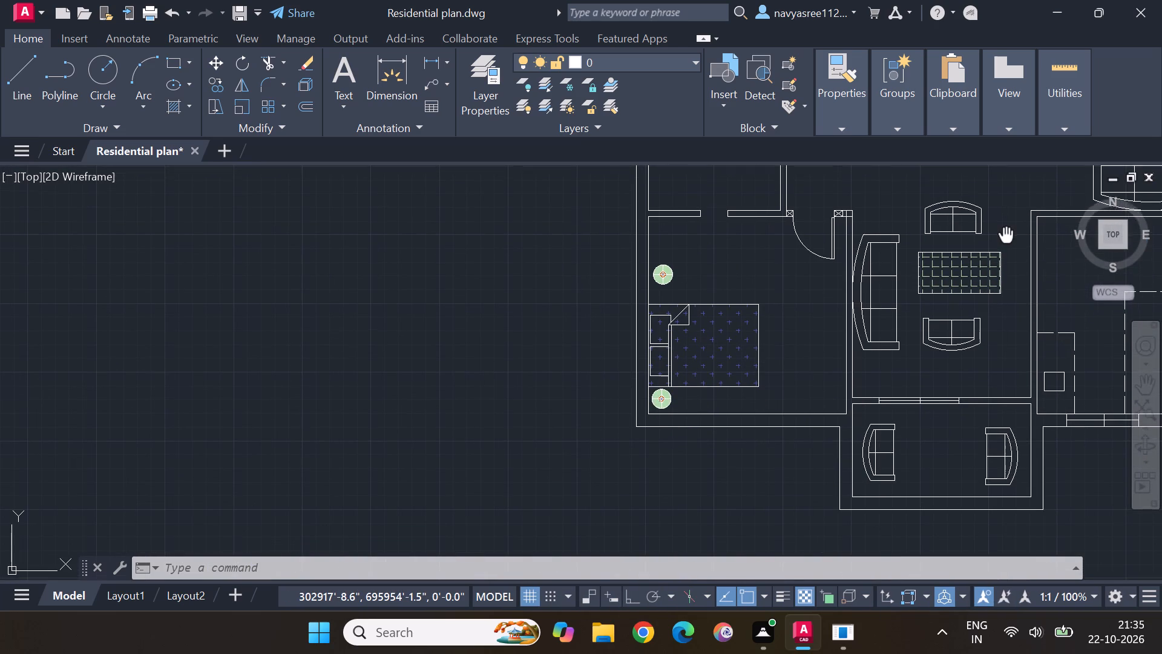
middle_drag(1006, 237, 1002, 251)
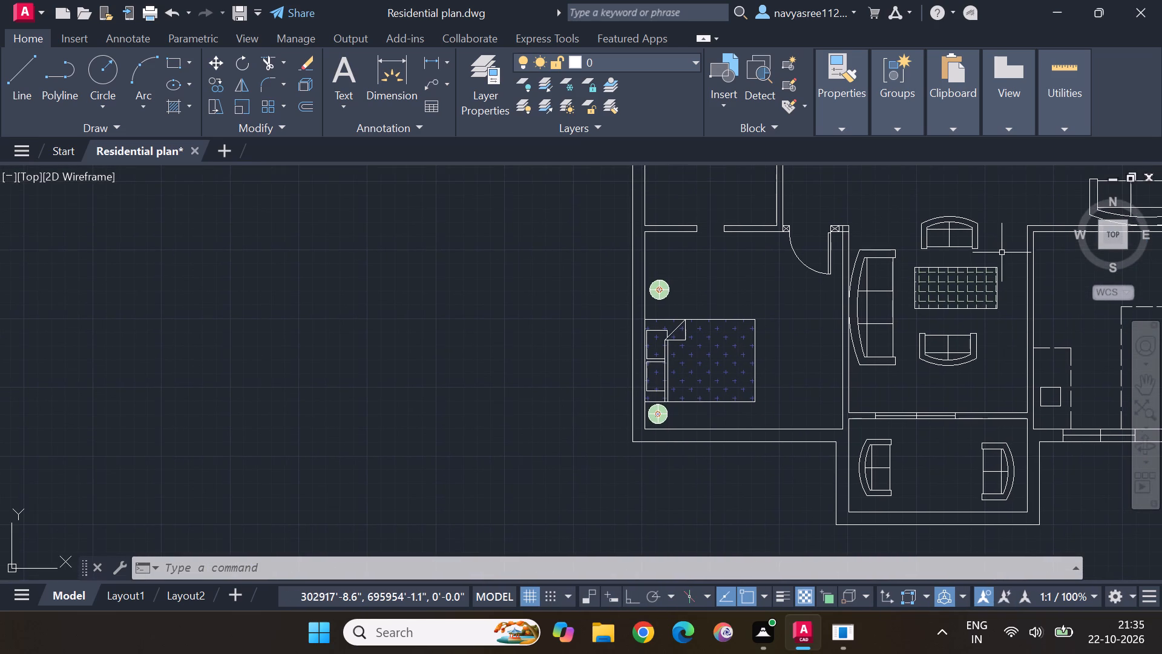
scroll(982, 248, up, 1)
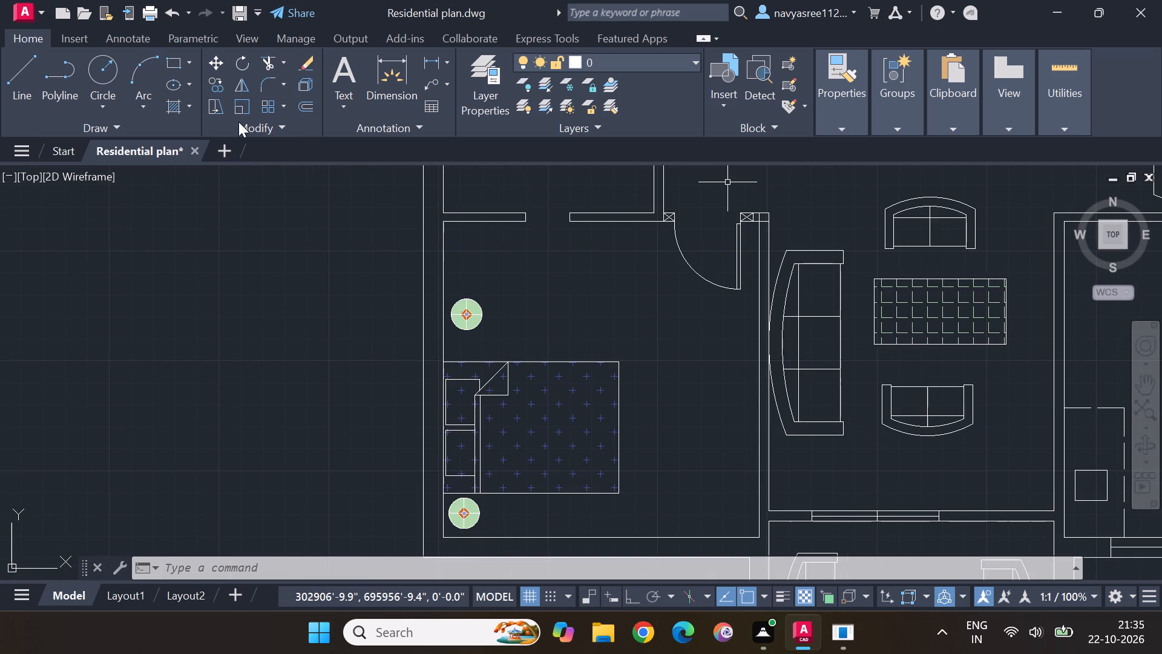
click(188, 101)
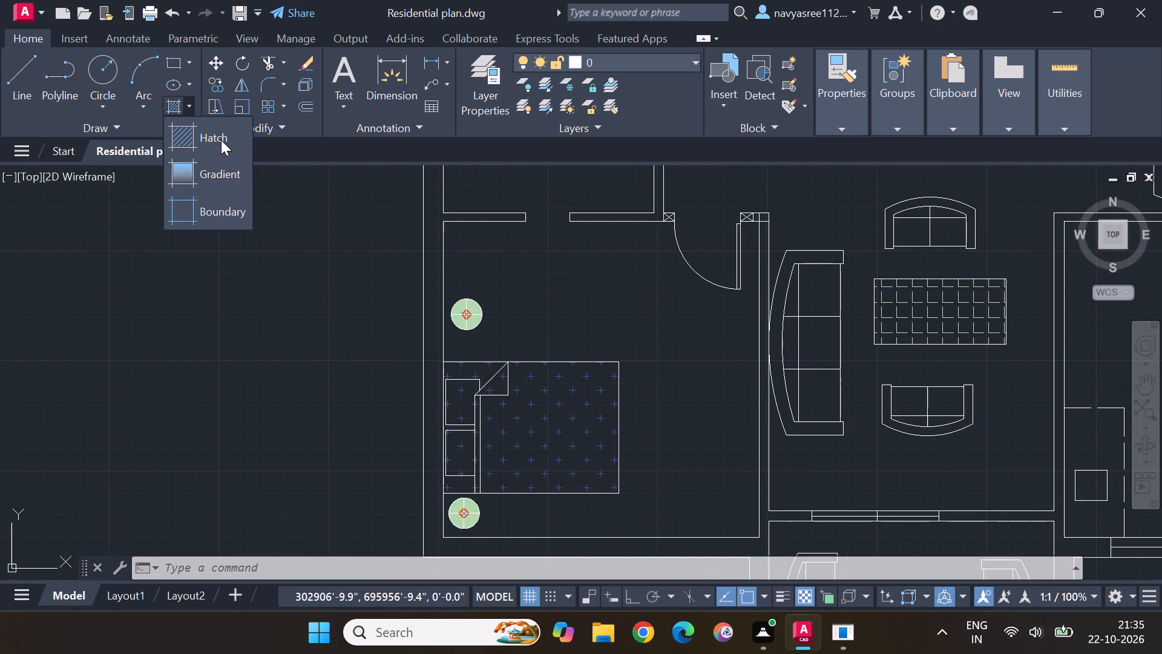
click(221, 140)
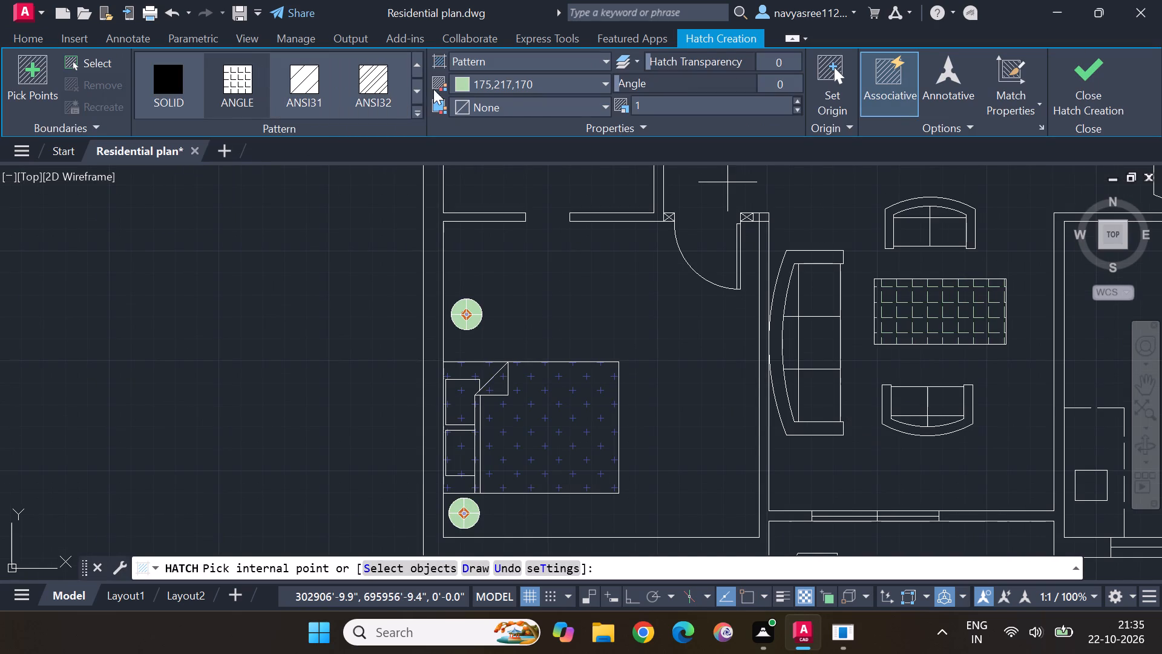
click(421, 94)
click(421, 94)
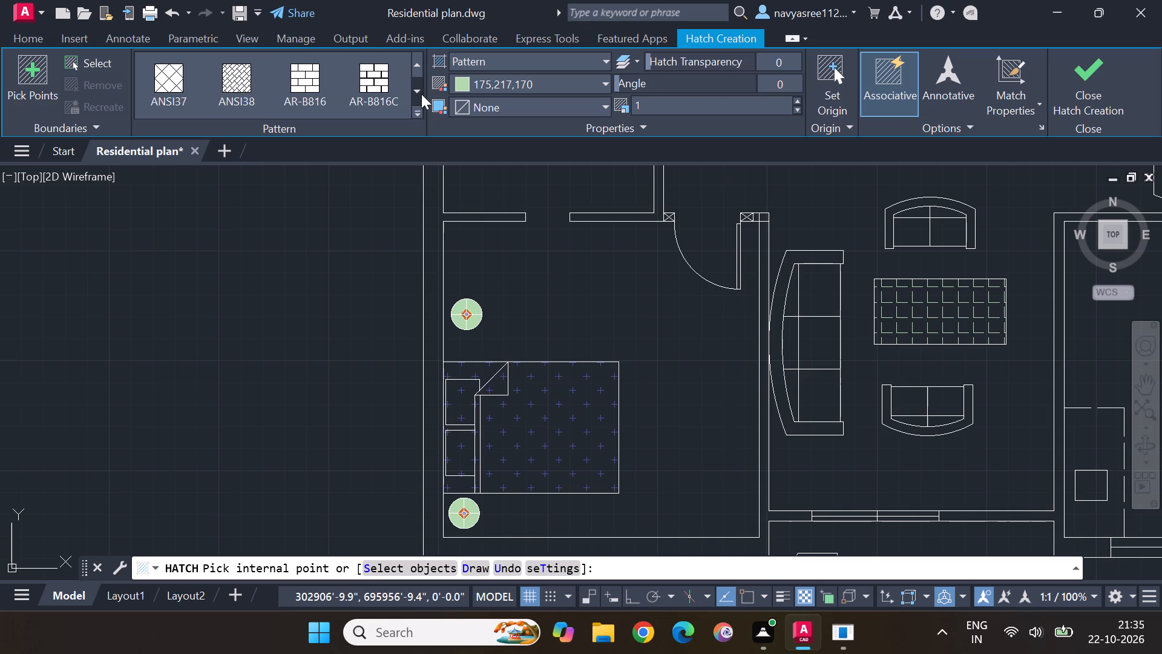
click(237, 75)
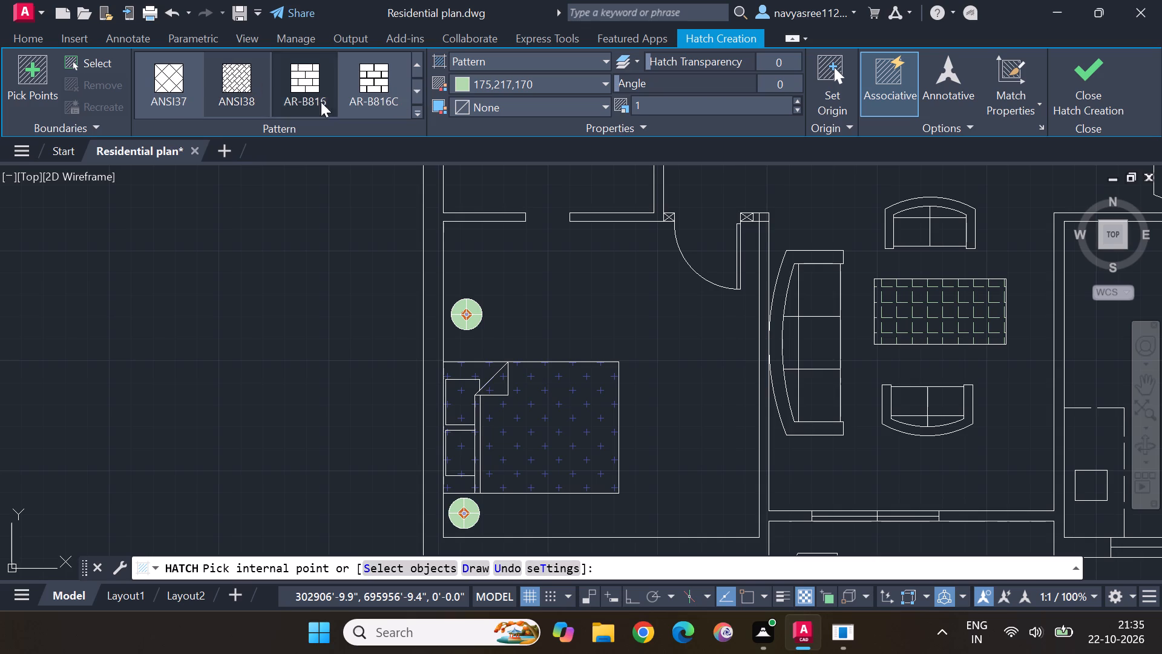
click(606, 81)
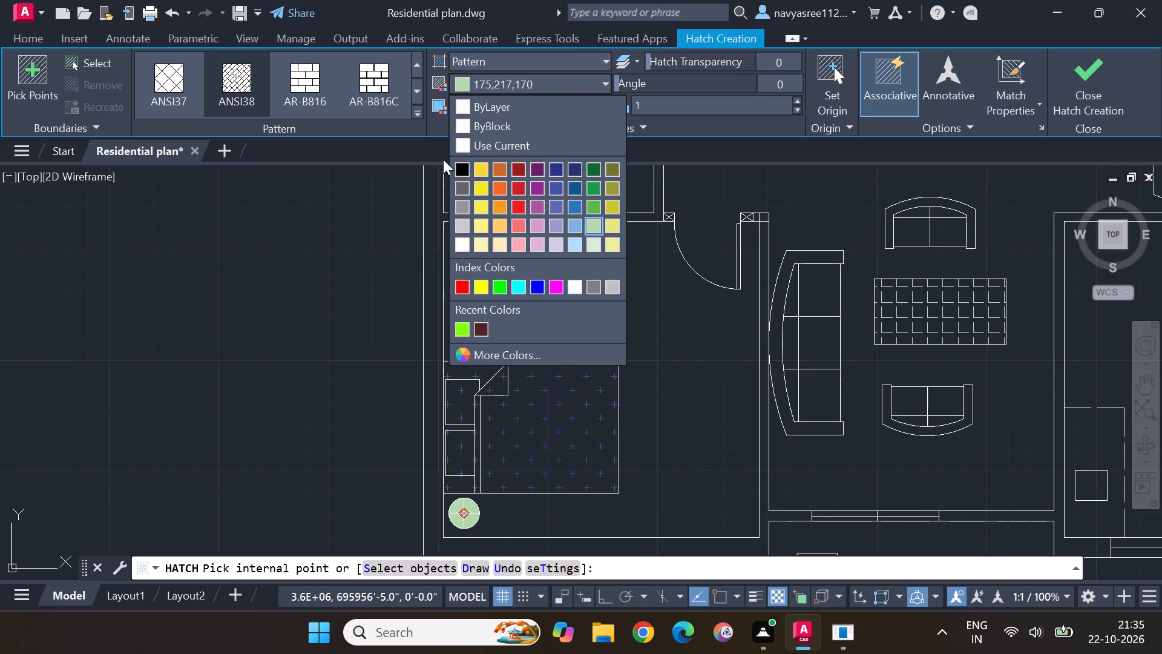
click(458, 204)
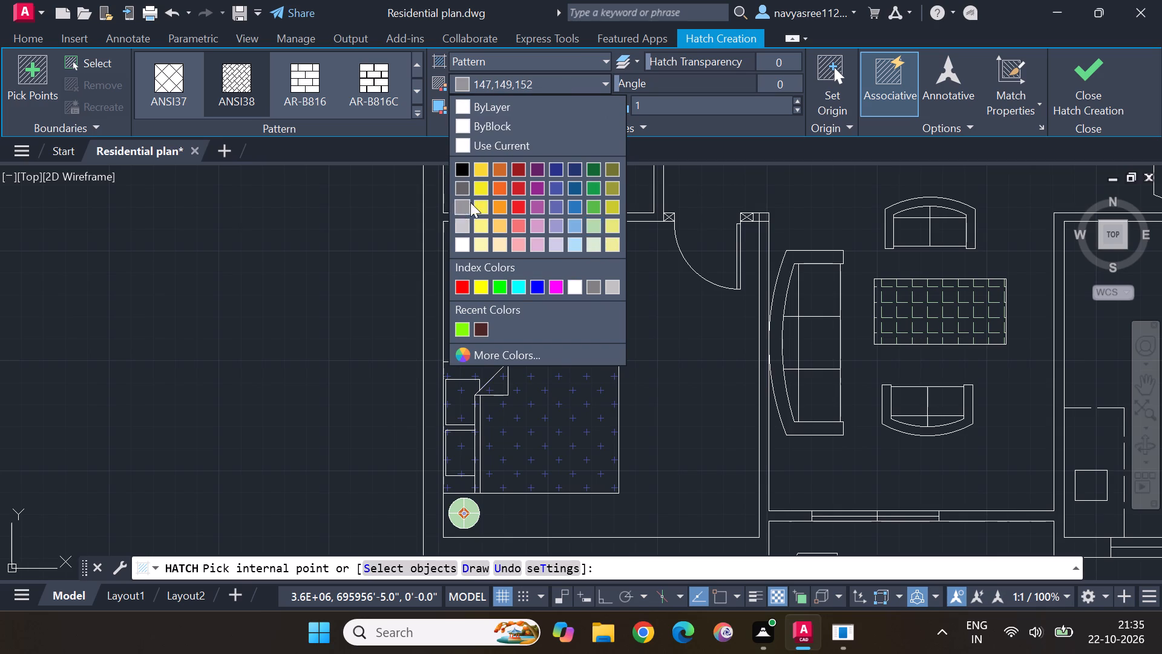
click(825, 289)
click(826, 317)
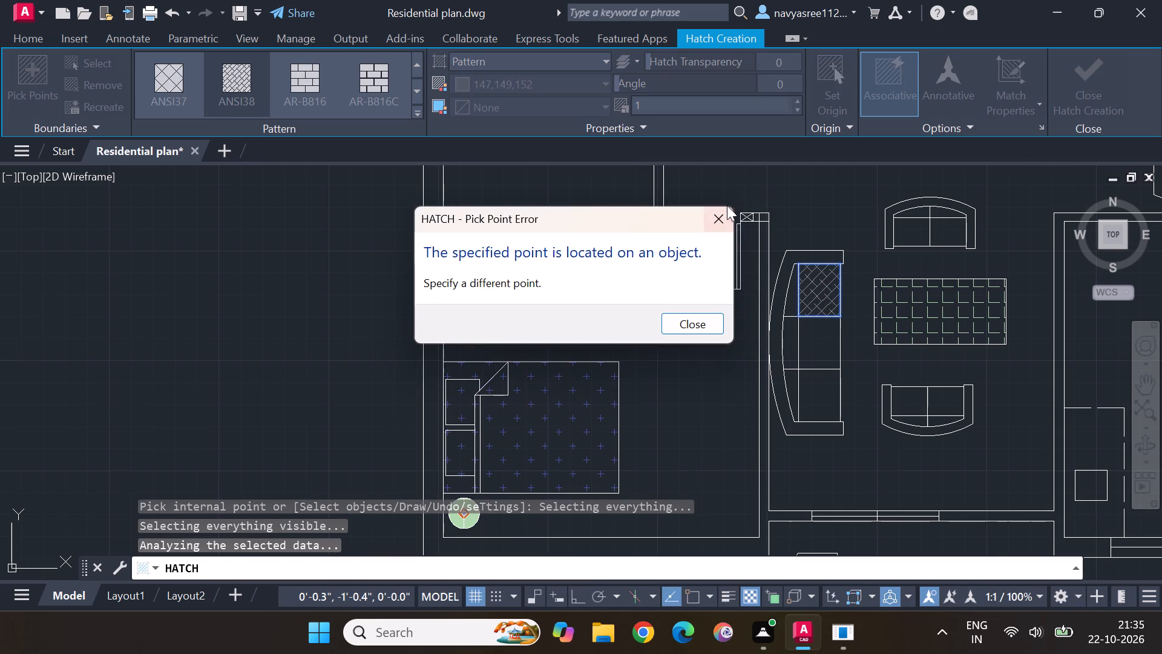
click(719, 212)
drag(821, 349, 822, 356)
click(822, 400)
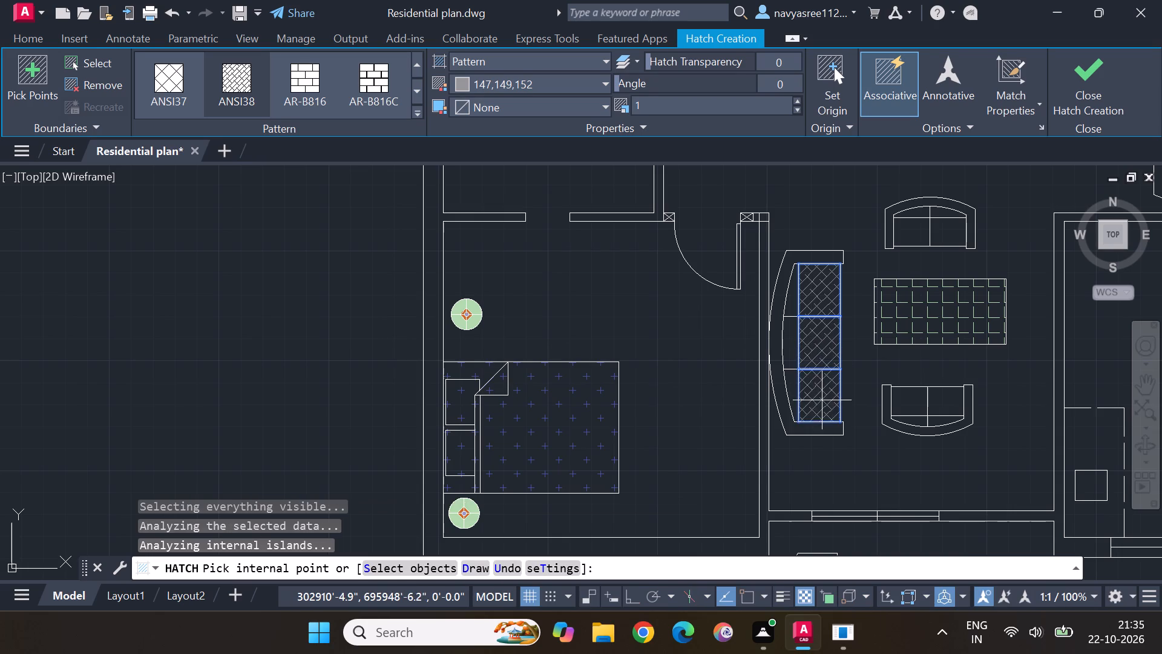
click(797, 397)
click(797, 358)
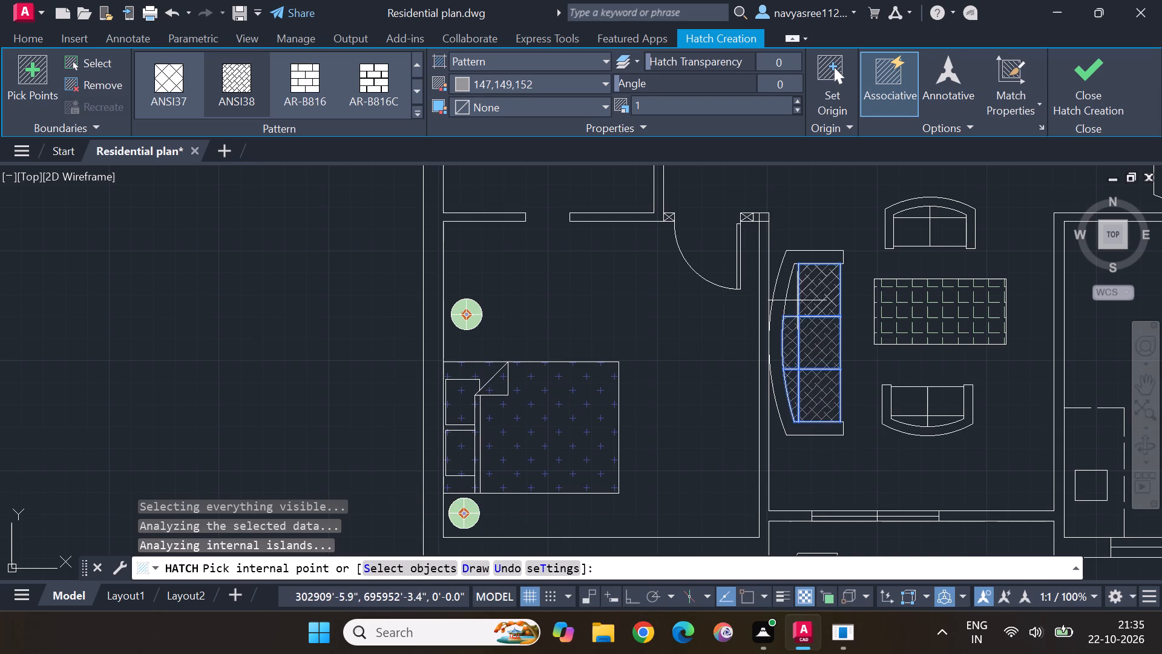
click(795, 302)
click(812, 256)
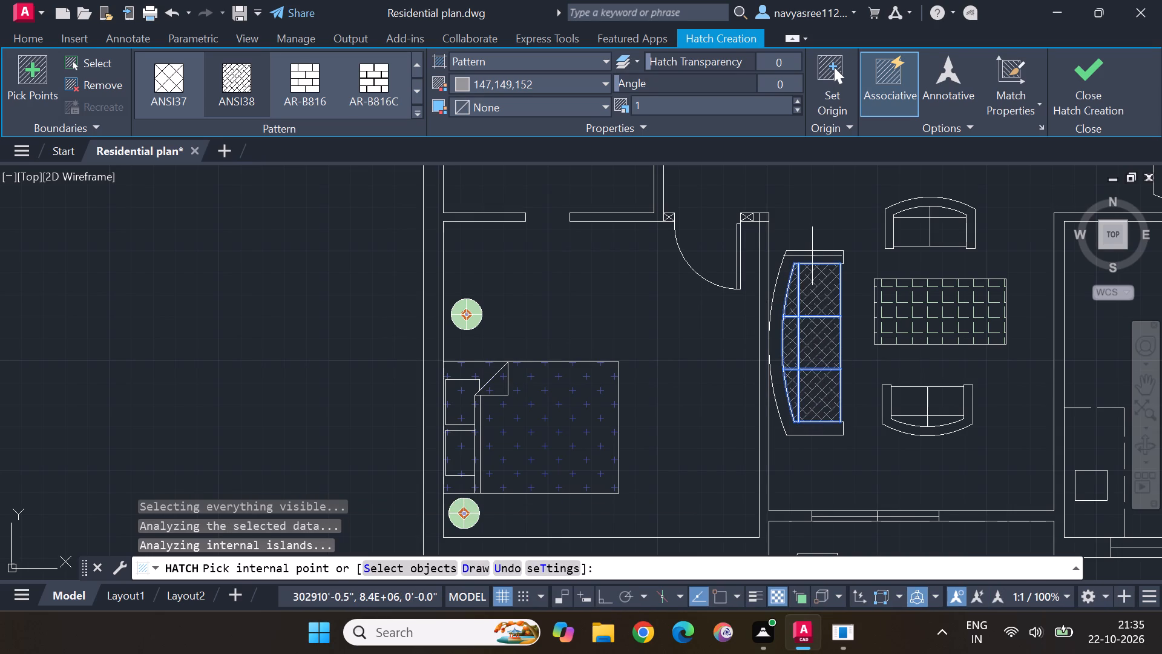
Add the ANSI38 hatch in color 147,149,152 to the frame, back and seats of the two-seat sofa below the rectangular coffee table.
click(924, 431)
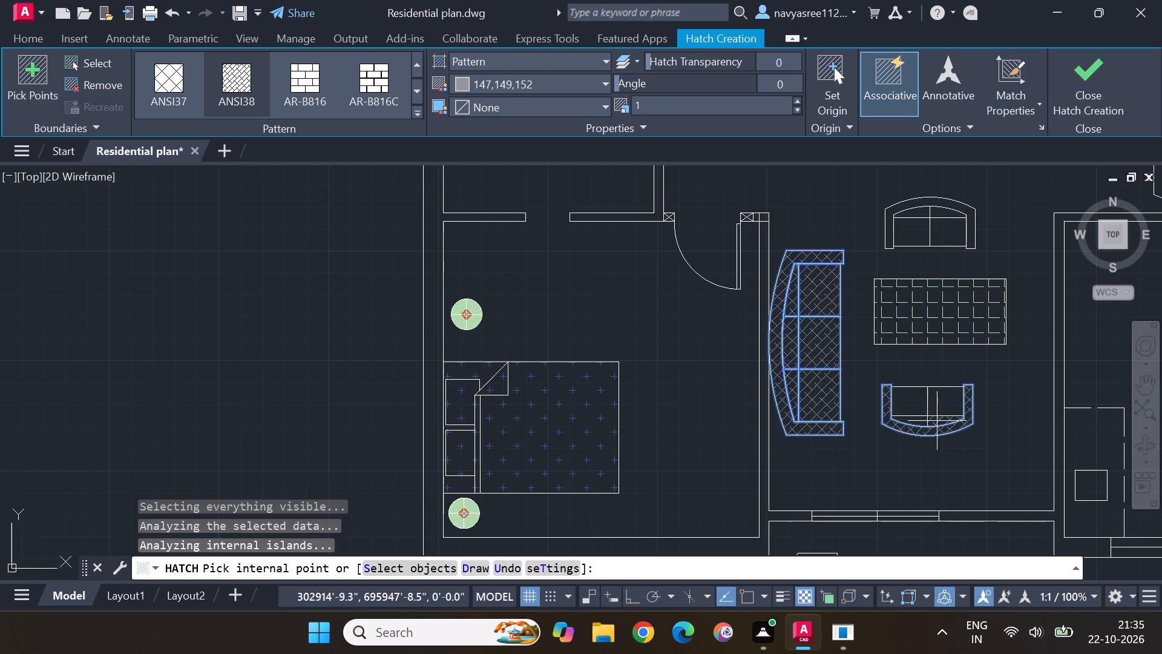
click(939, 420)
click(923, 424)
click(921, 413)
click(954, 410)
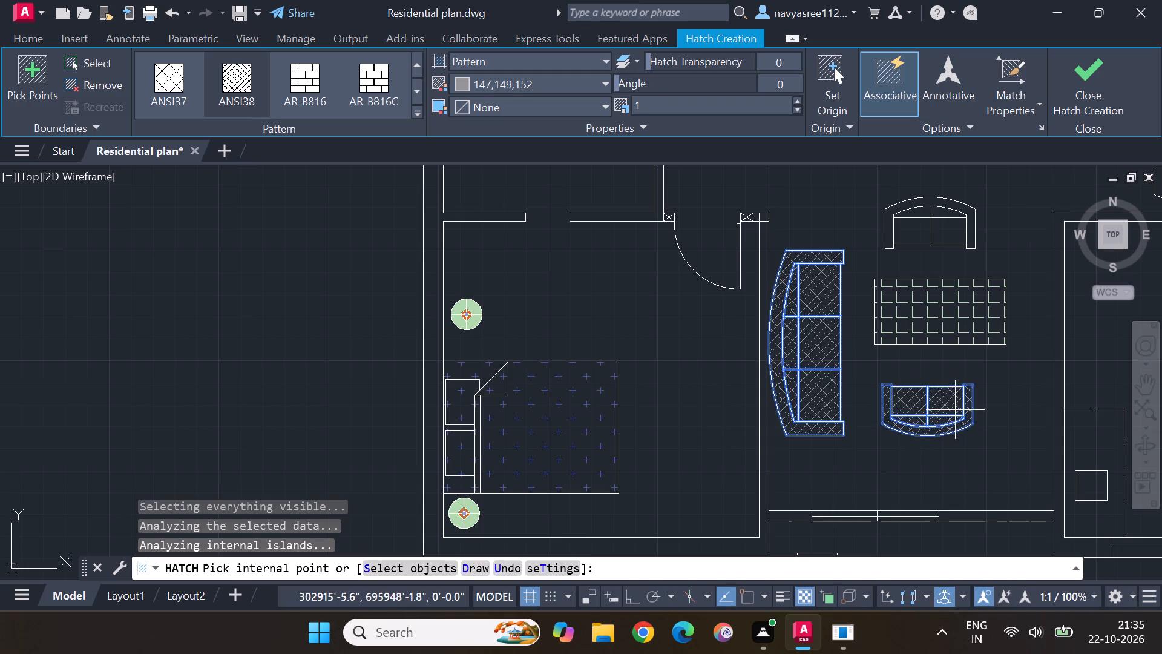
Add the same ANSI38 hatch to the seats, back and frame of the two-seat sofa above the rectangular coffee table and finish the hatch.
scroll(958, 228, up, 1)
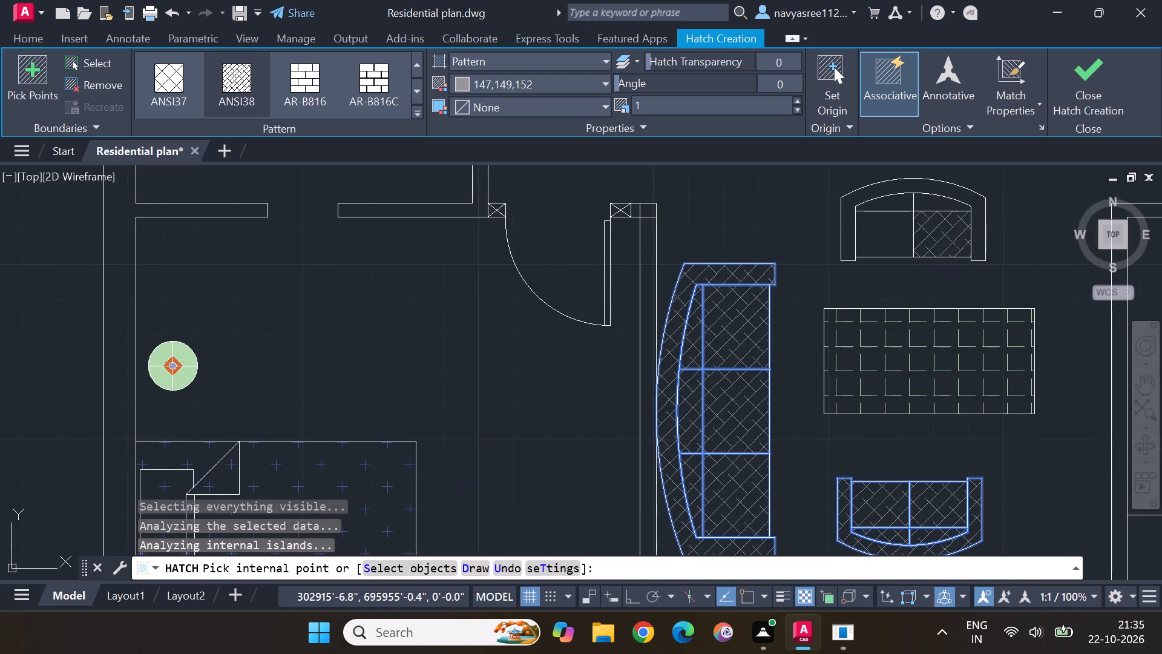
click(957, 228)
click(903, 230)
click(902, 207)
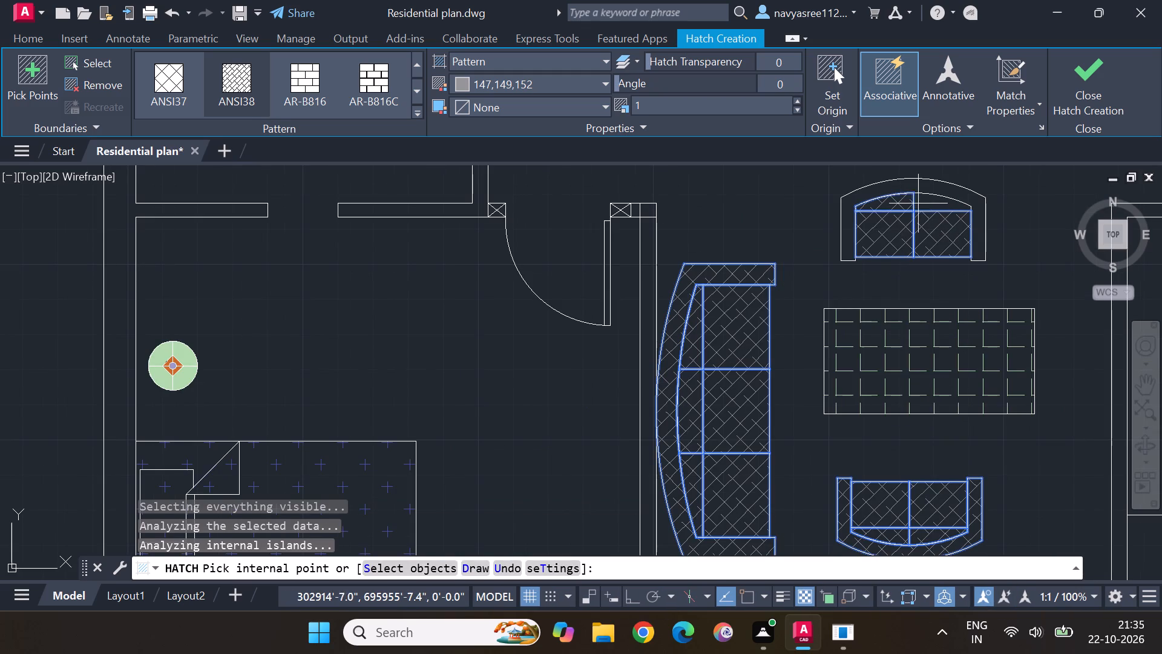
click(921, 202)
click(956, 194)
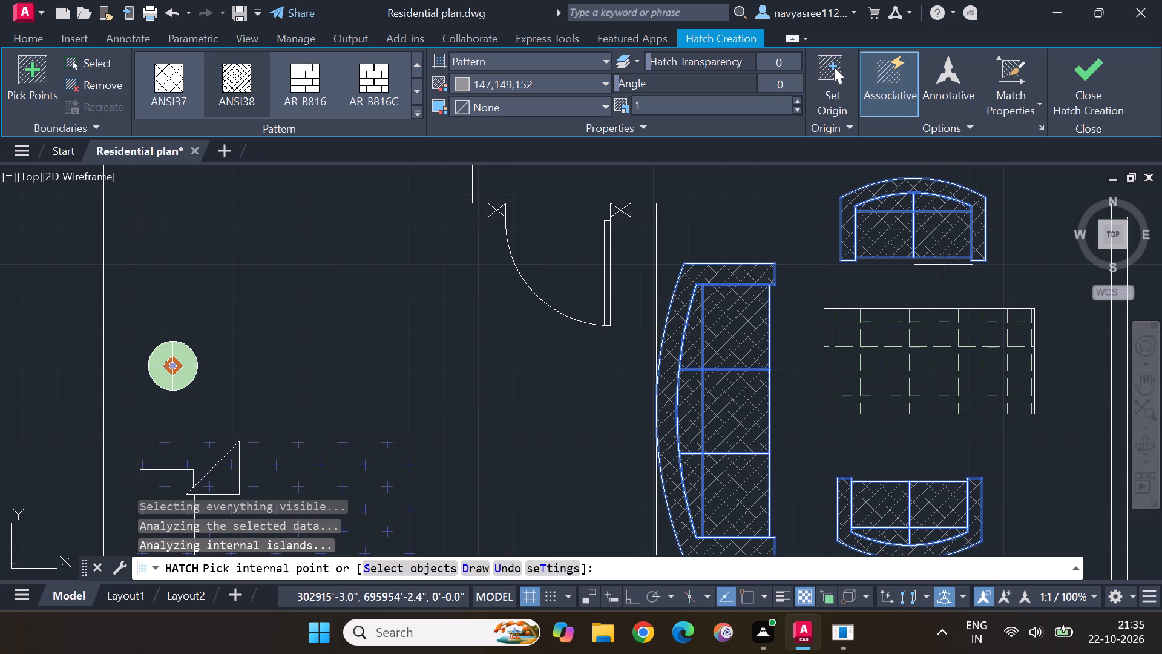
key(Escape)
Hatch the frame, seats and back sections of the three-seat sofa below the square table with ANSI38 in color 147,149,152.
scroll(1011, 259, down, 1)
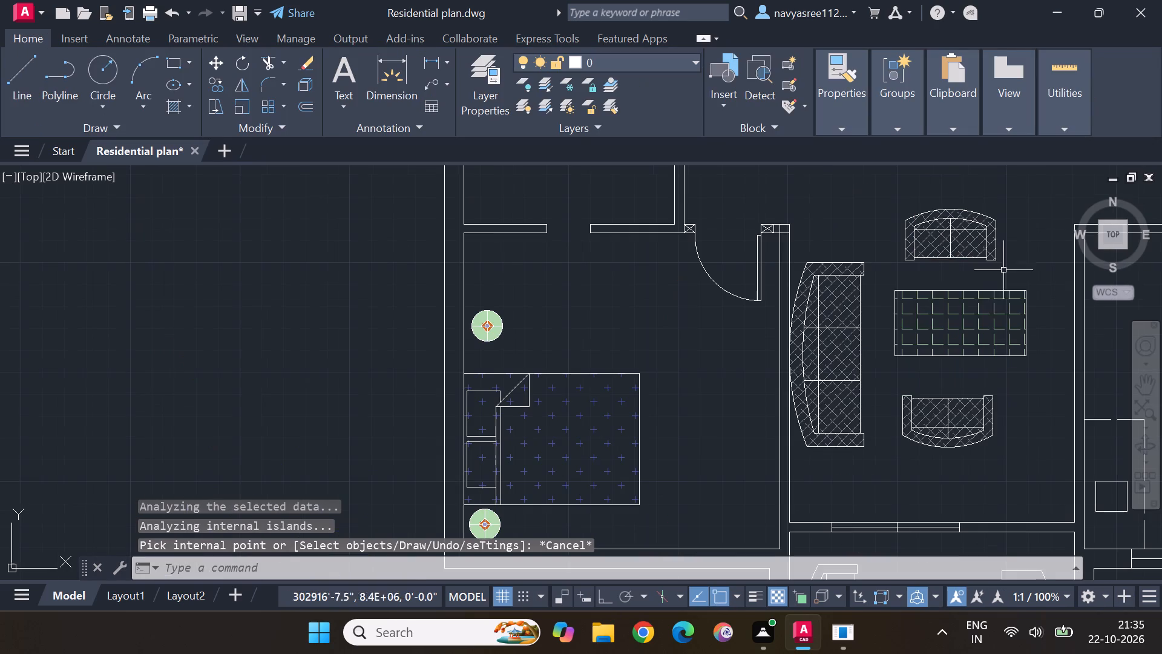
middle_drag(1023, 276, 635, 336)
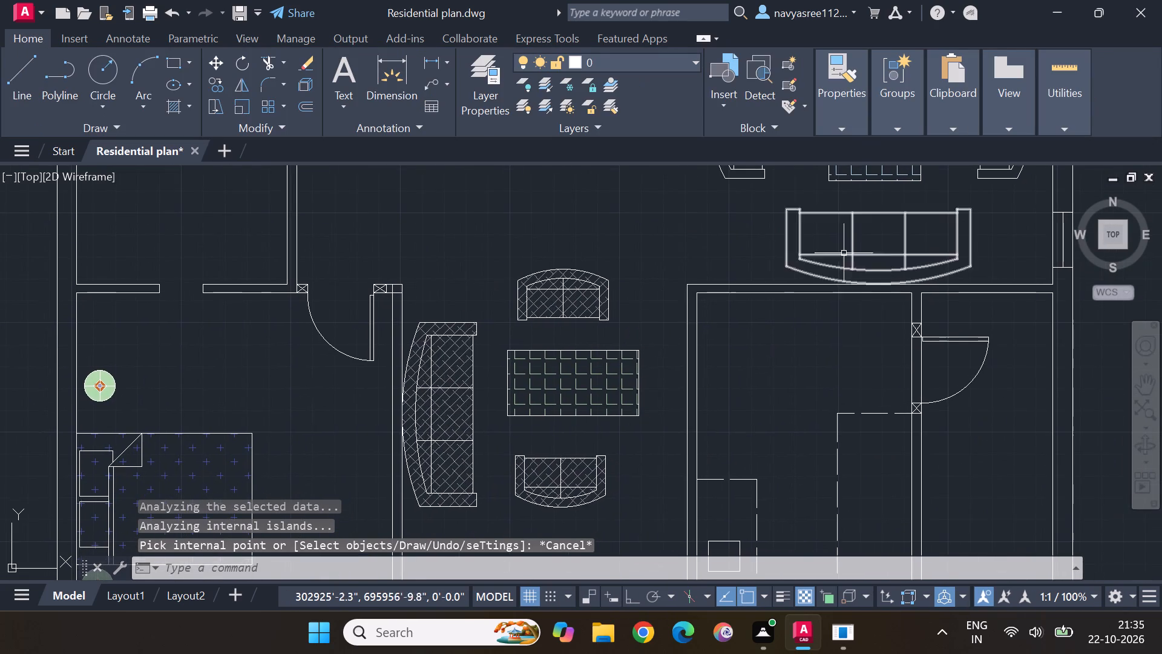
middle_drag(834, 242, 804, 383)
scroll(803, 375, up, 1)
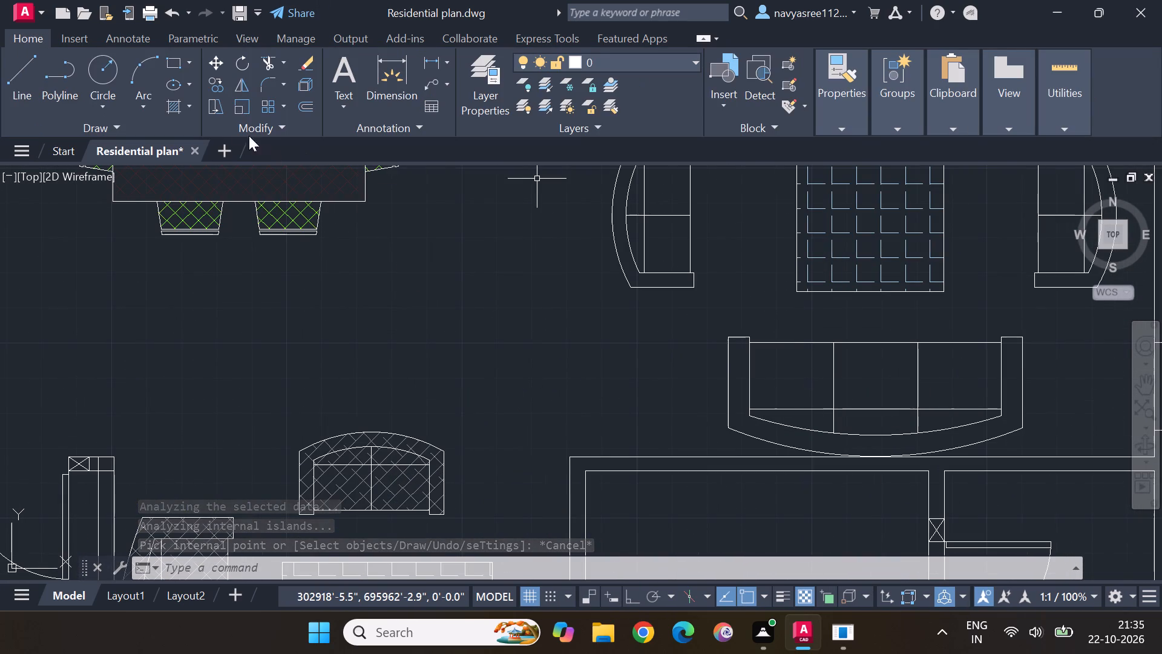
right_click(546, 363)
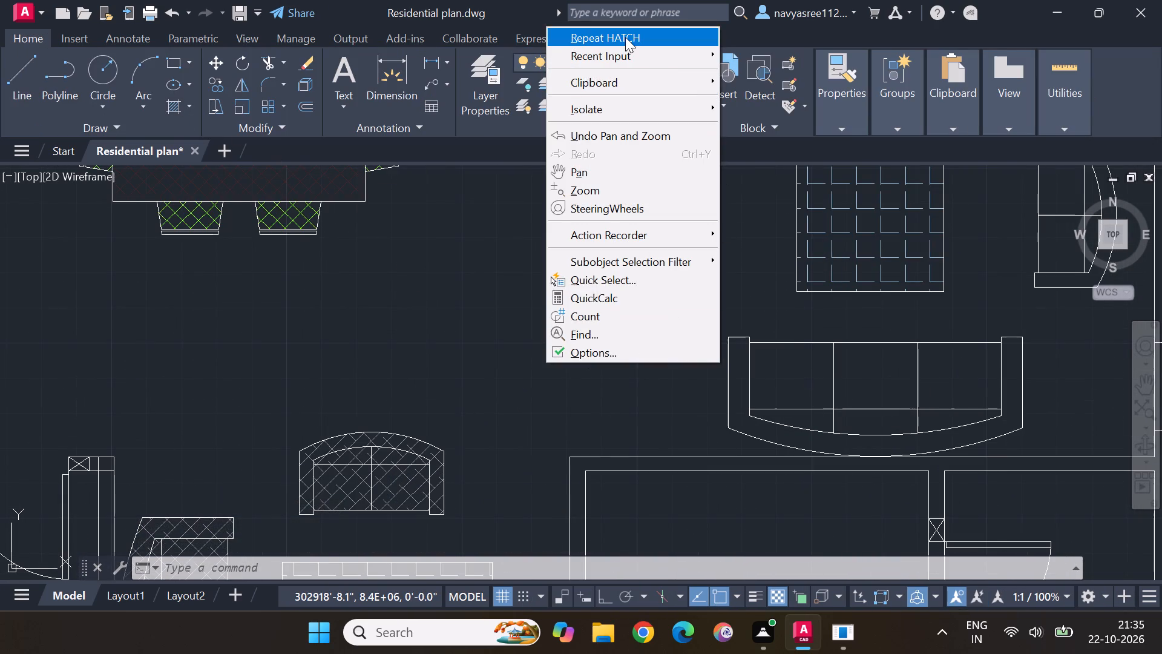
click(625, 37)
click(742, 394)
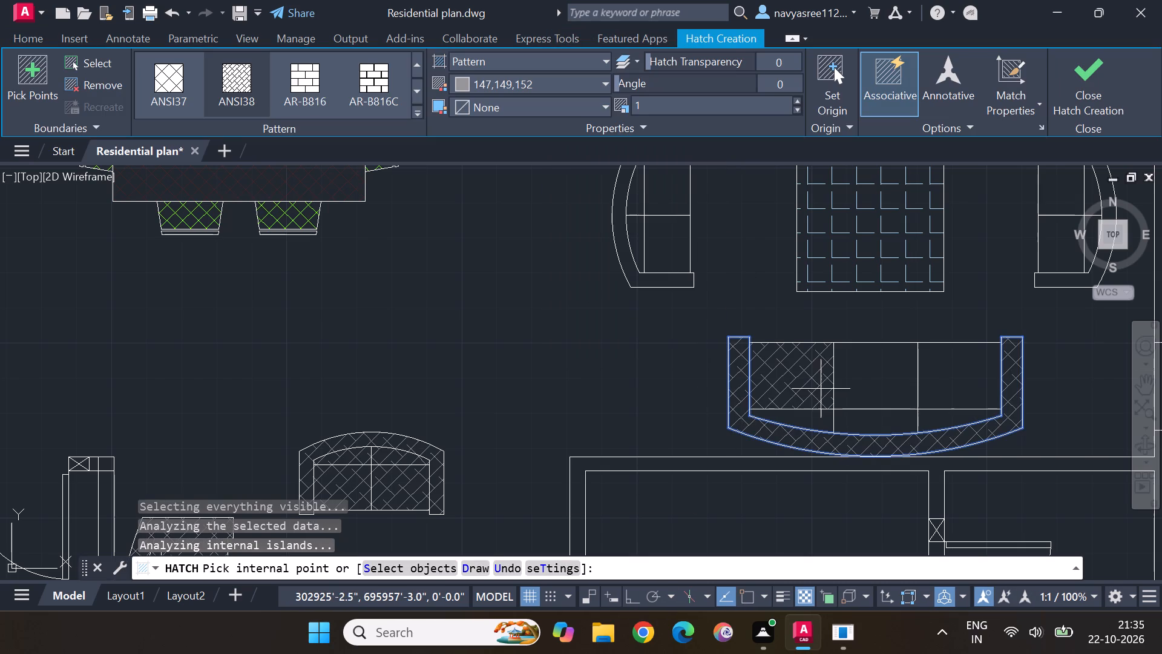
click(821, 389)
click(810, 419)
click(887, 383)
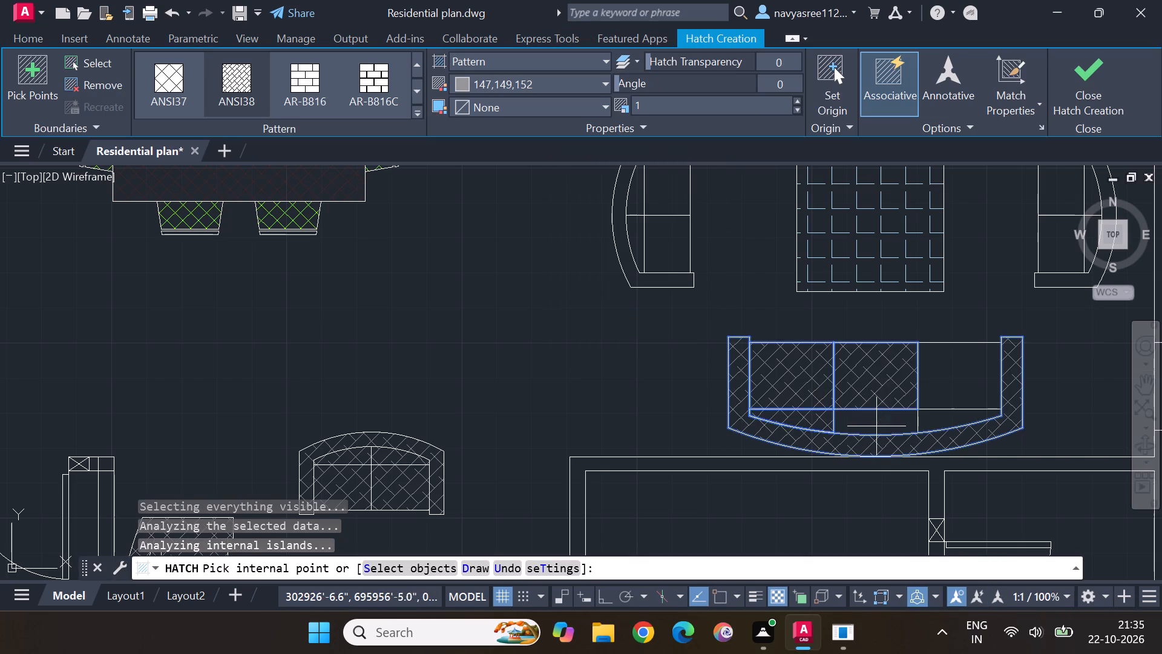
click(876, 426)
click(971, 392)
click(942, 424)
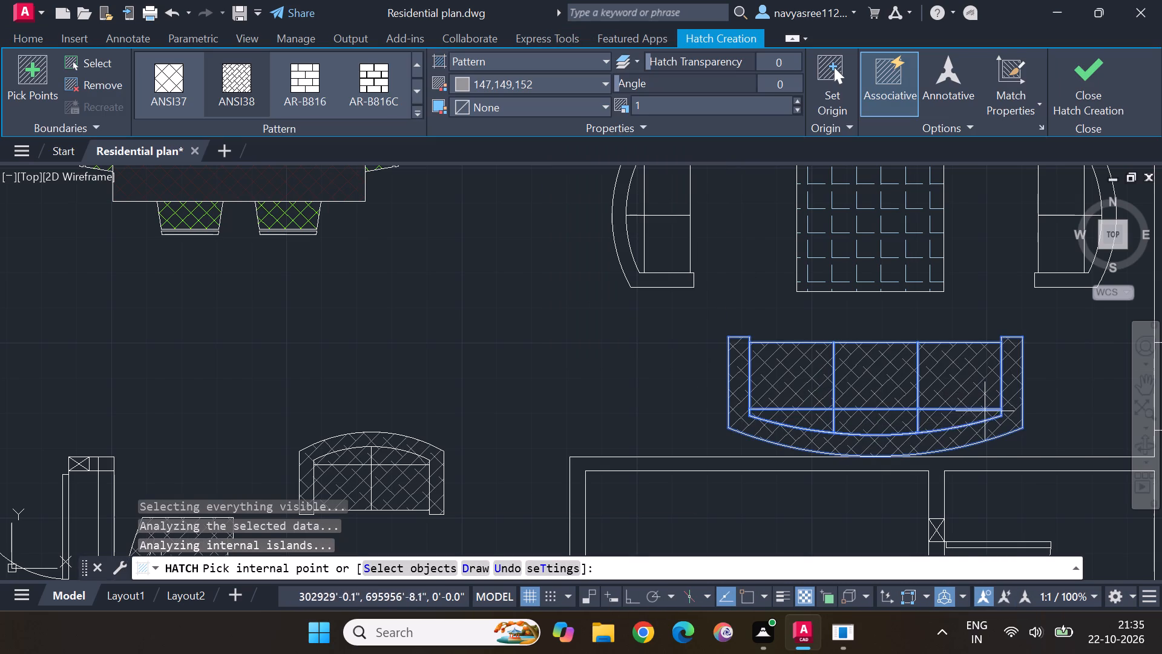
Add the ANSI38 hatch to all parts of the two-seat sofa between the dining table and the square table.
scroll(990, 391, down, 1)
click(791, 264)
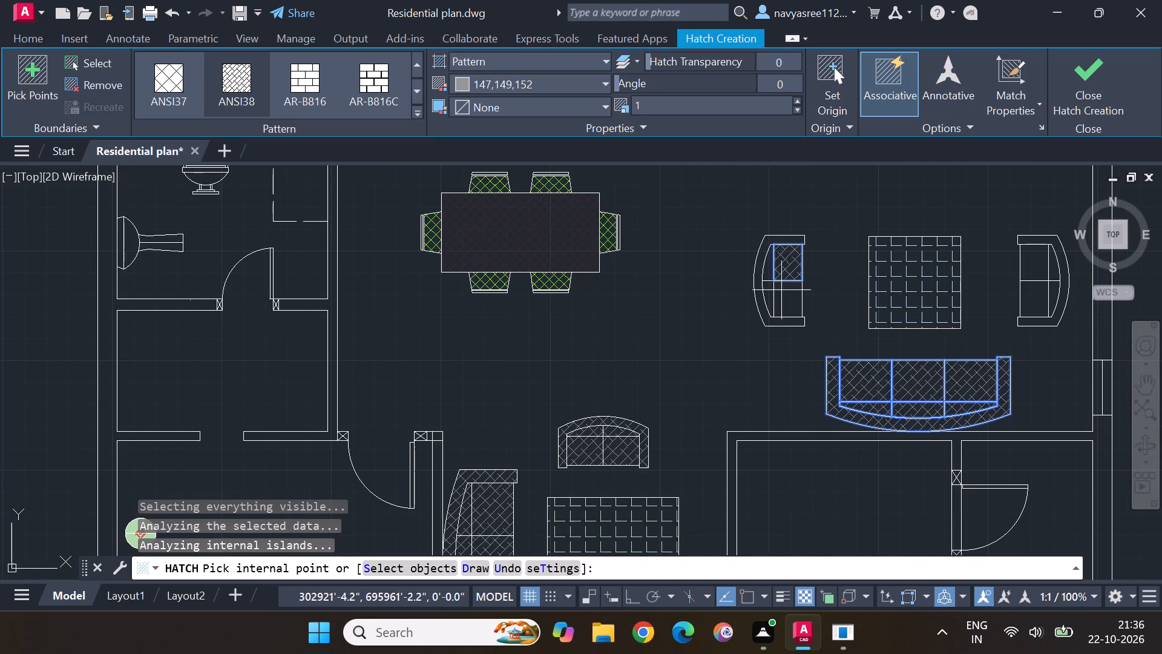
click(782, 297)
click(767, 297)
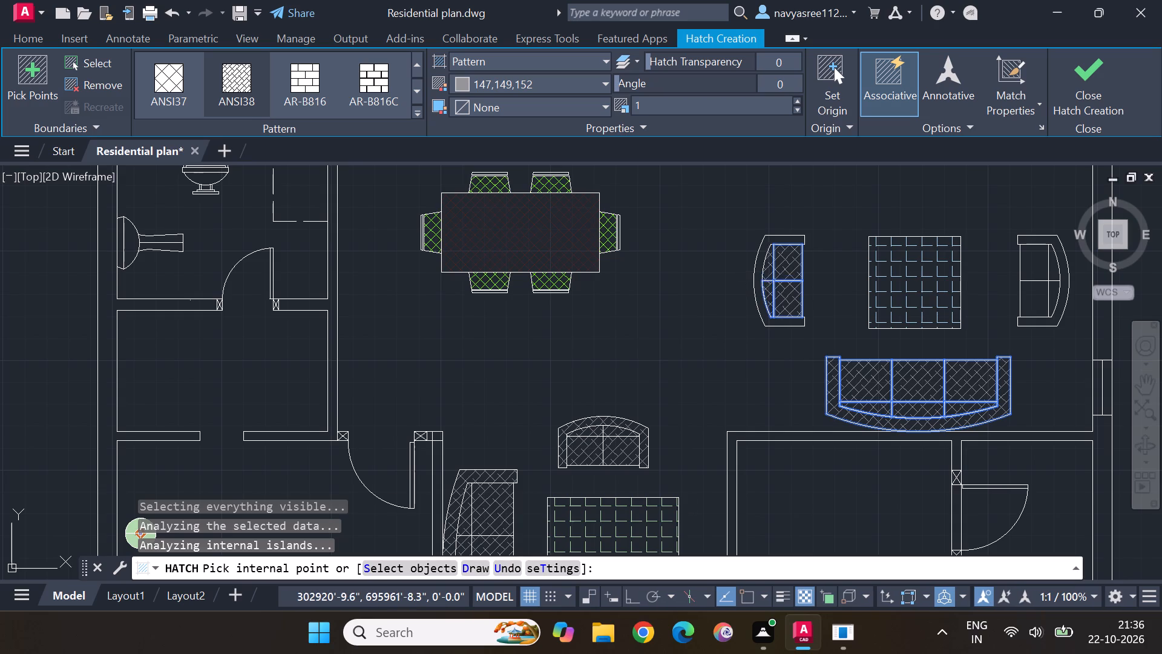
click(768, 272)
click(786, 237)
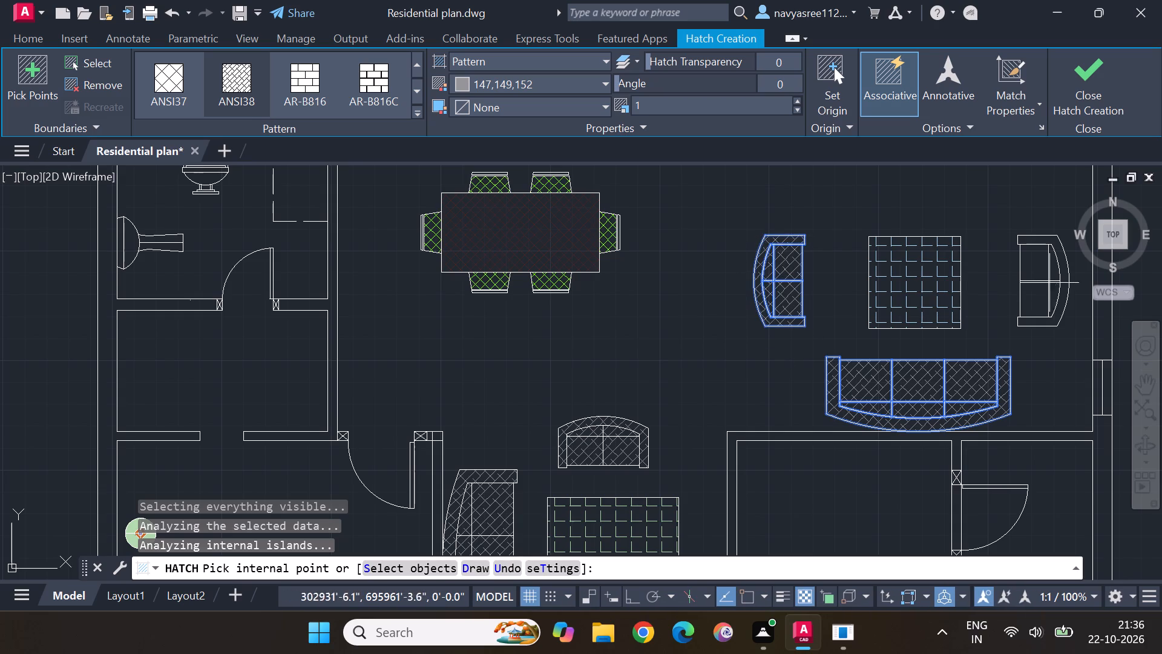
Add the ANSI38 hatch to all parts of the two-seat sofa between the square table and the outer wall.
click(1032, 297)
click(1034, 276)
click(1043, 243)
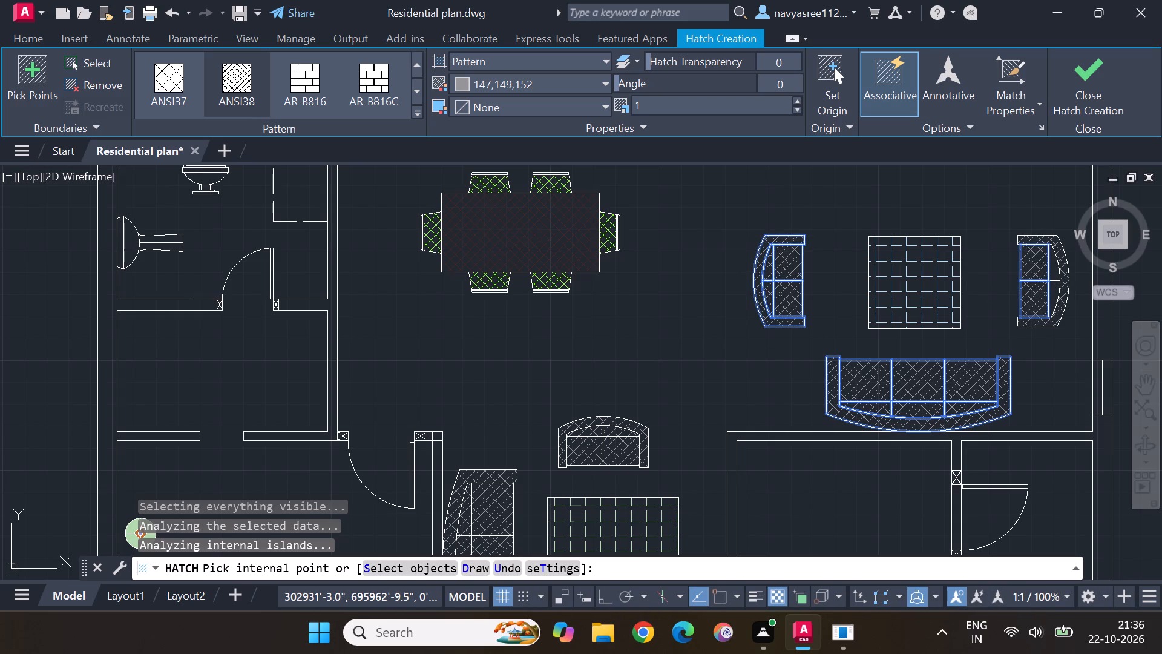
click(1051, 293)
click(1056, 271)
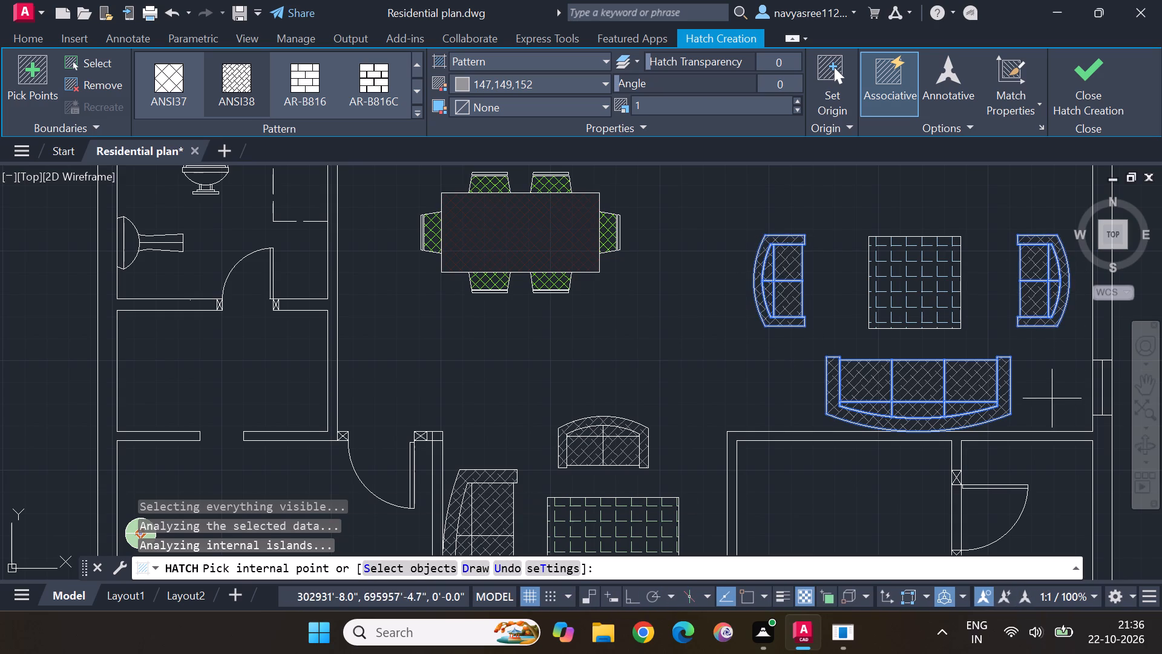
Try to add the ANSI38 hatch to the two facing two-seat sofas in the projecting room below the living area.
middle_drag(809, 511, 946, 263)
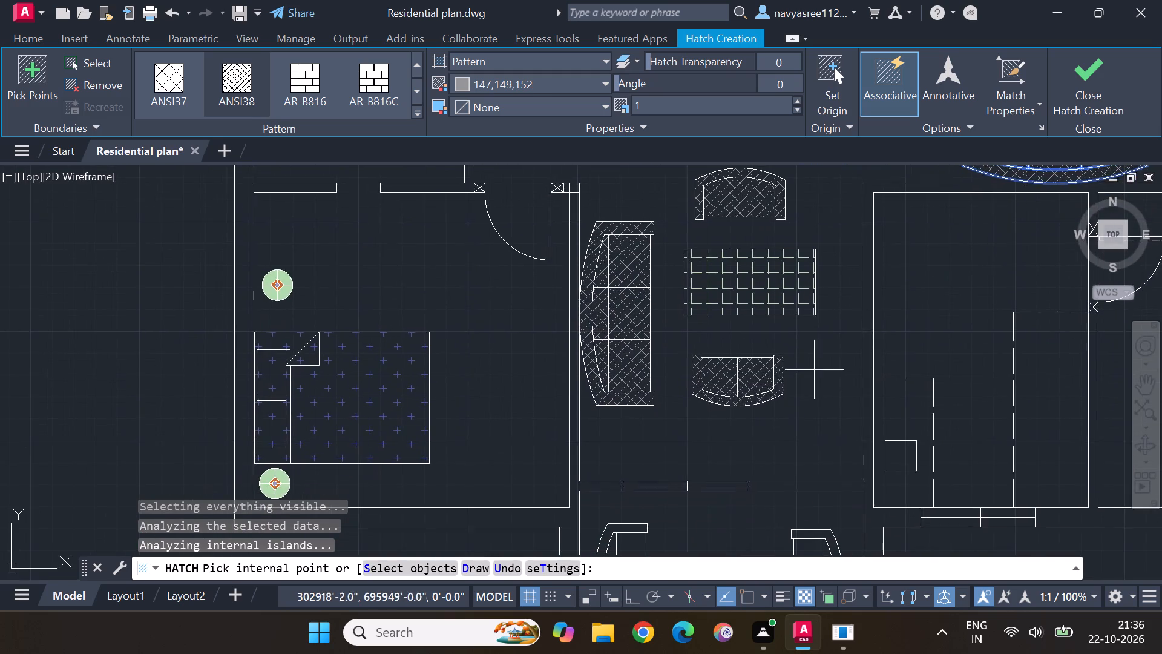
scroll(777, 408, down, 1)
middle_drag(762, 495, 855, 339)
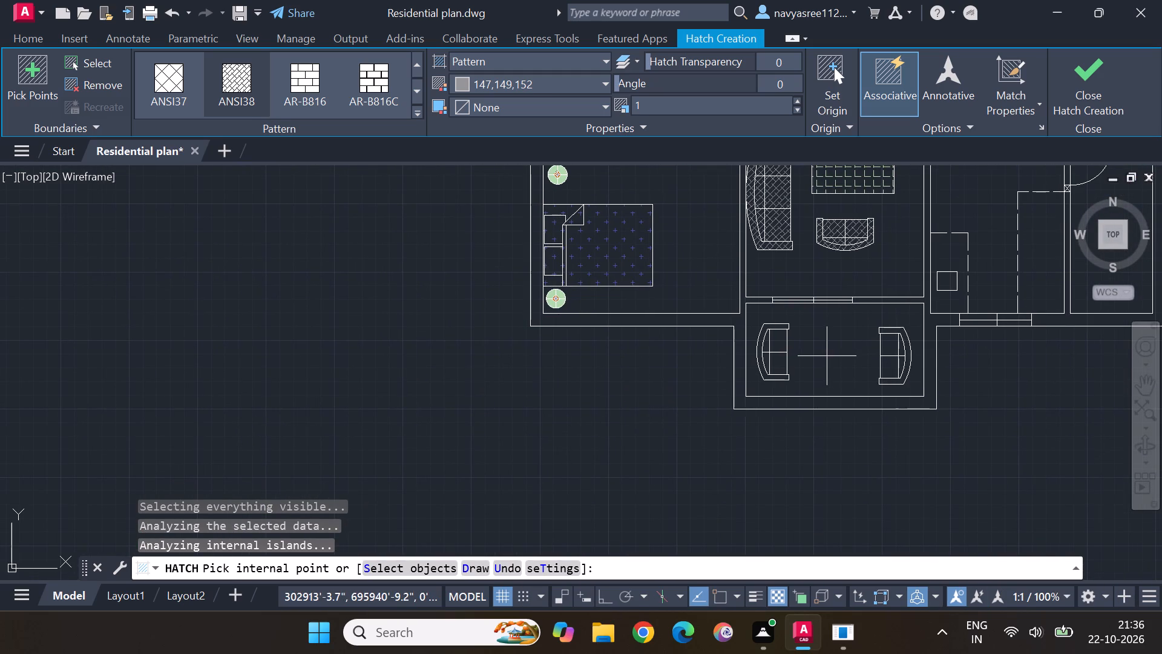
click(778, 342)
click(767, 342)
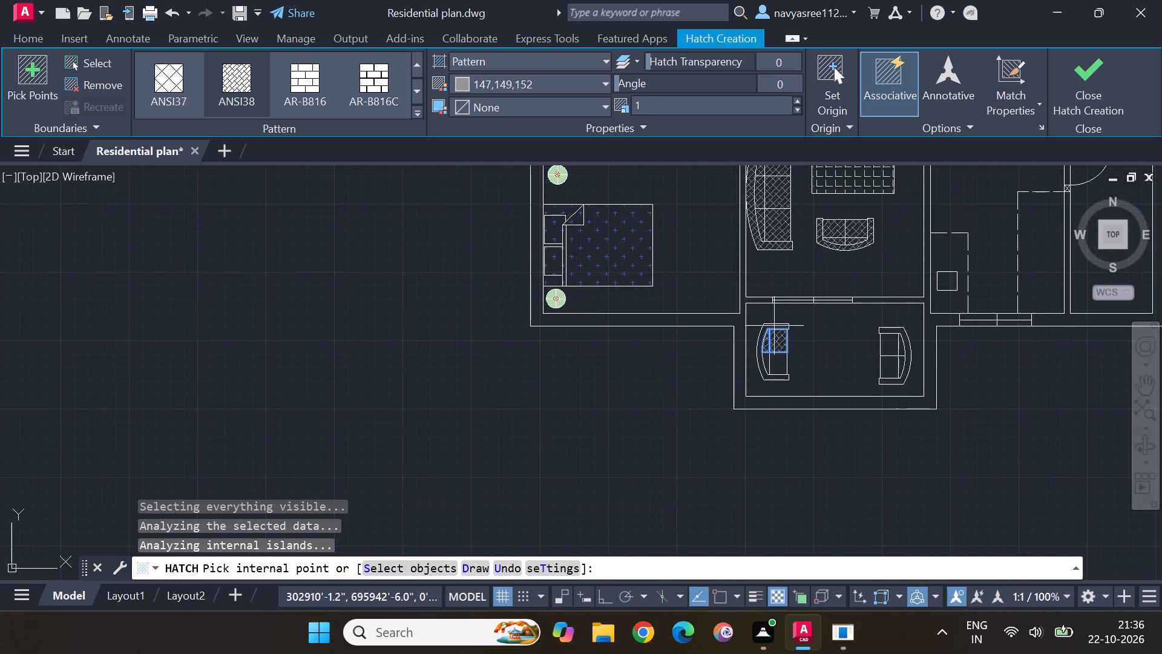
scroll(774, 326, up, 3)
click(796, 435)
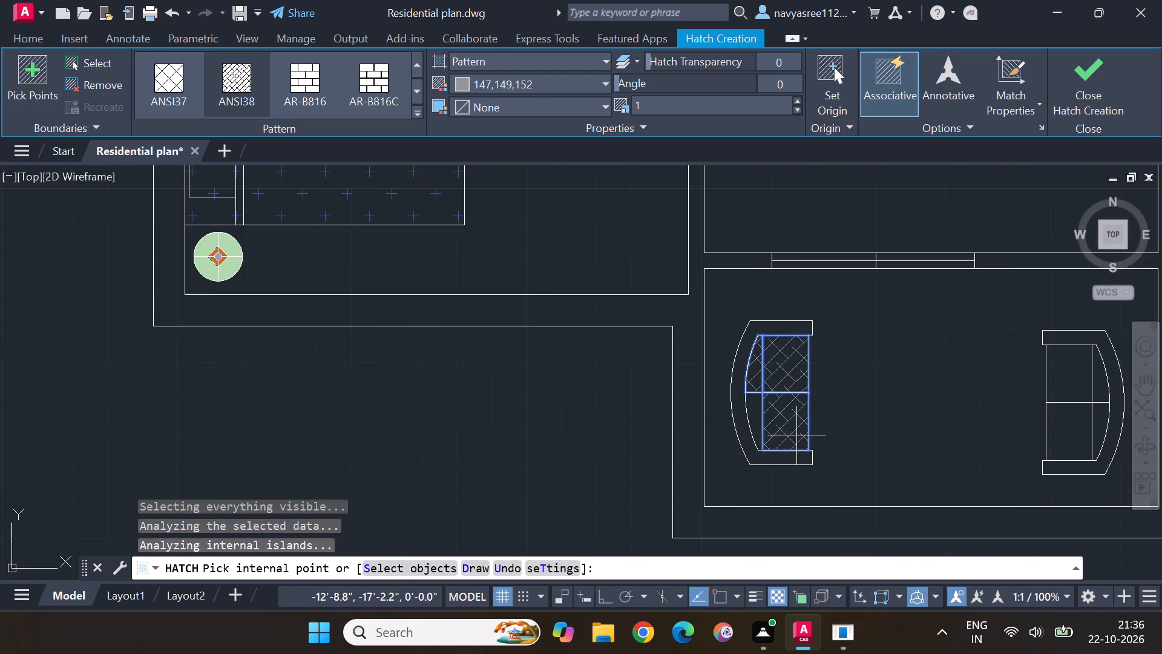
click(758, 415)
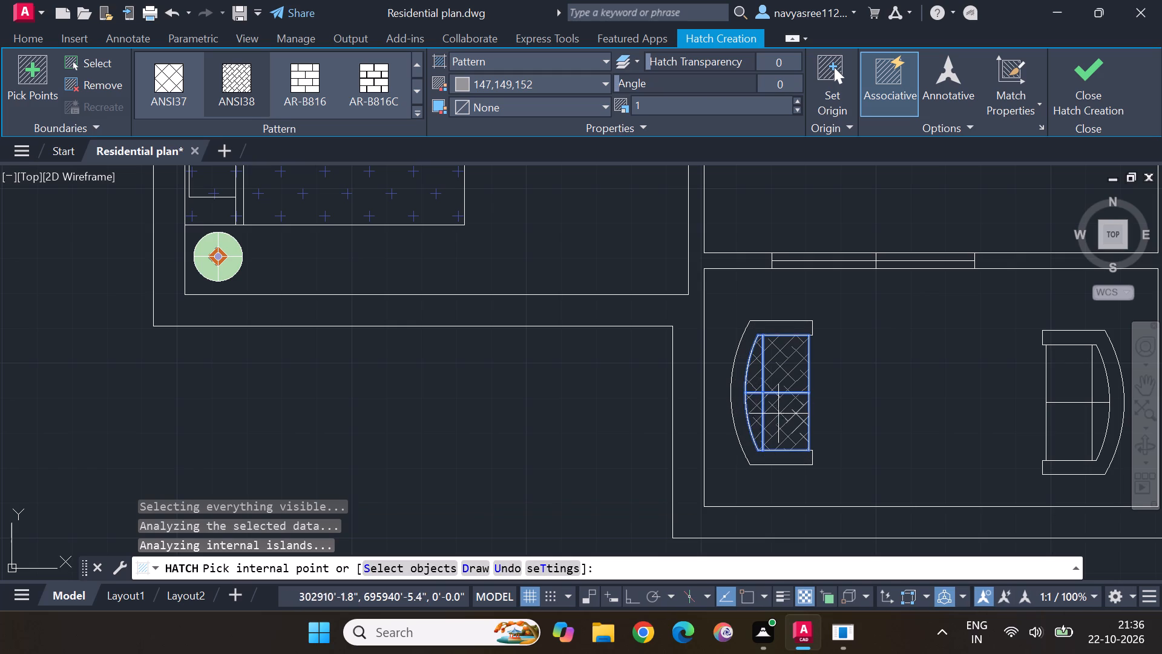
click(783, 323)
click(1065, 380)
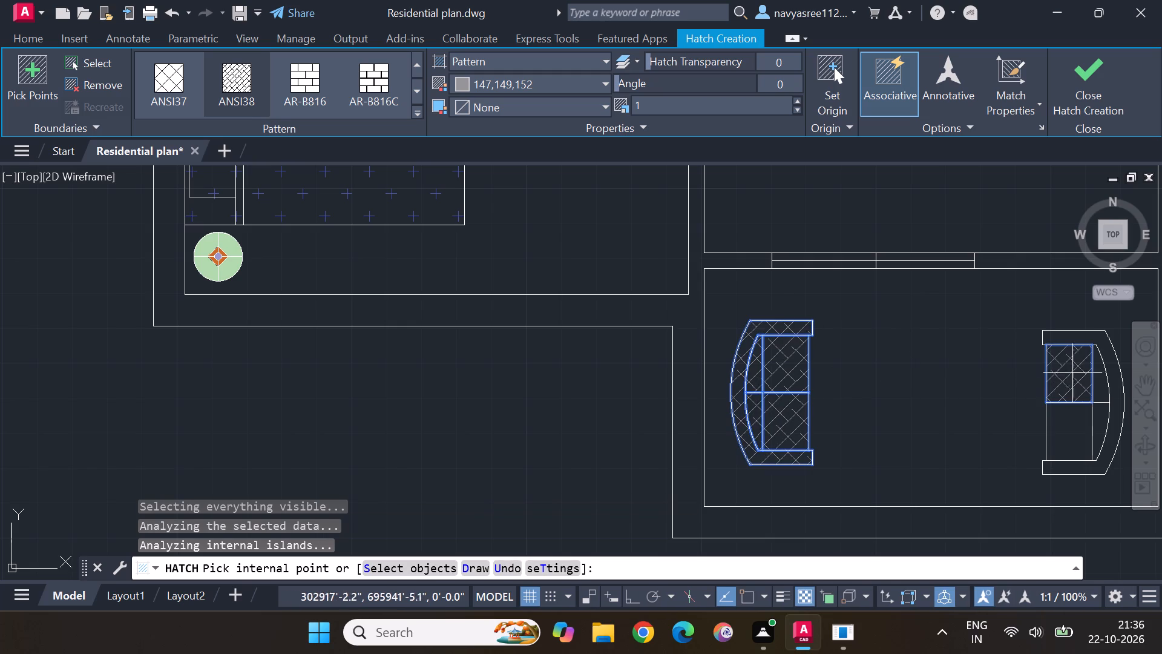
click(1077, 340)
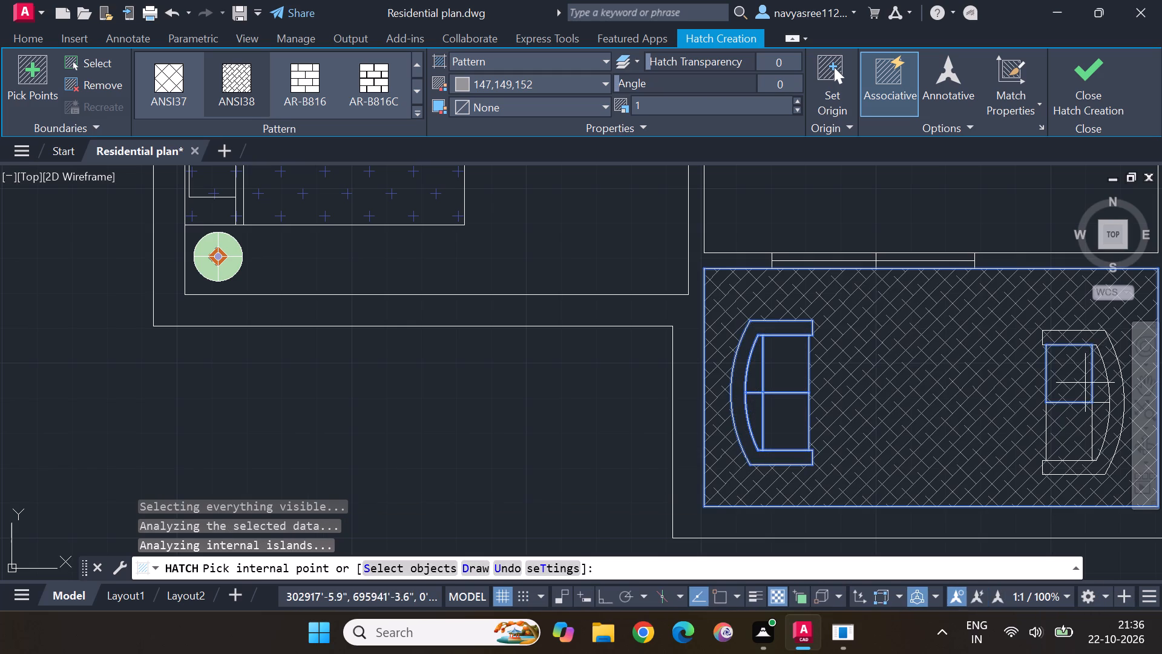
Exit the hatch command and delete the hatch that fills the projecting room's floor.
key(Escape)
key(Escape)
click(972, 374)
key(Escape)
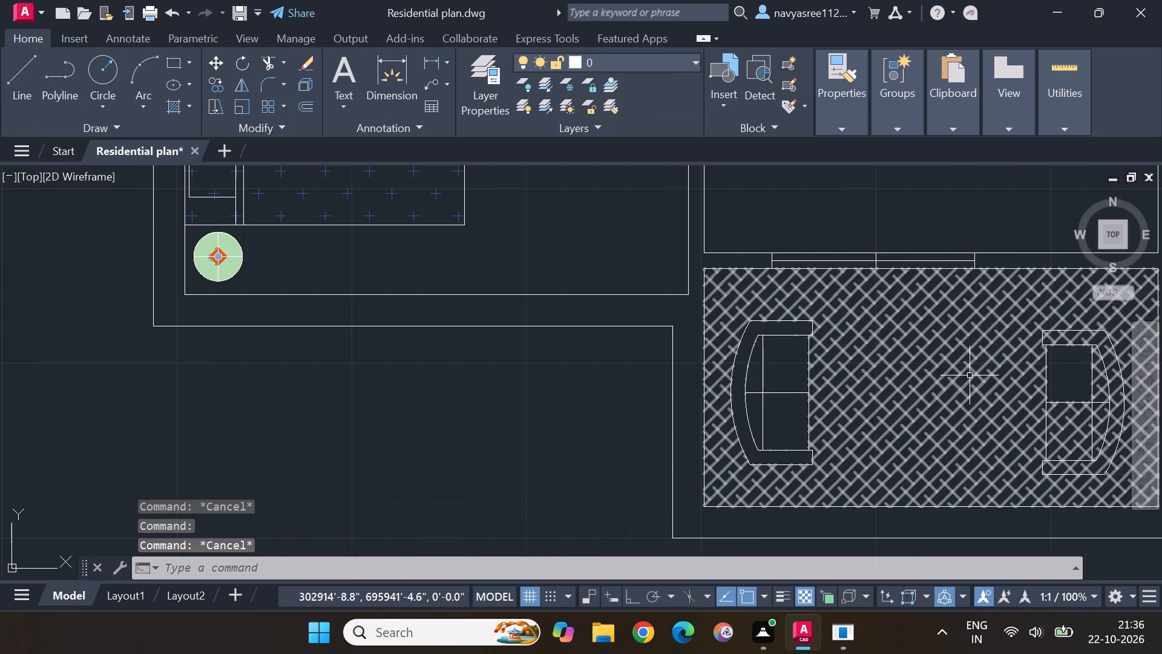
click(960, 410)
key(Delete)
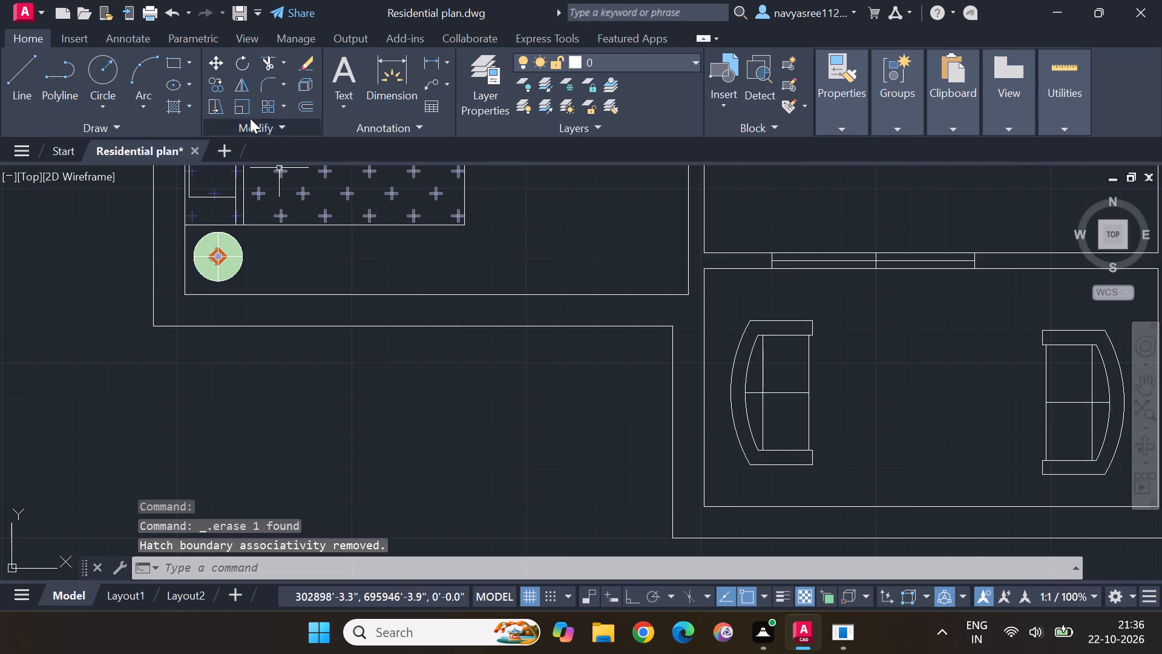
Start an ANSI38 hatch in color 147,149,152 on the projecting room's two-seat sofa nearer the bedroom, covering seats, back and frame.
click(177, 104)
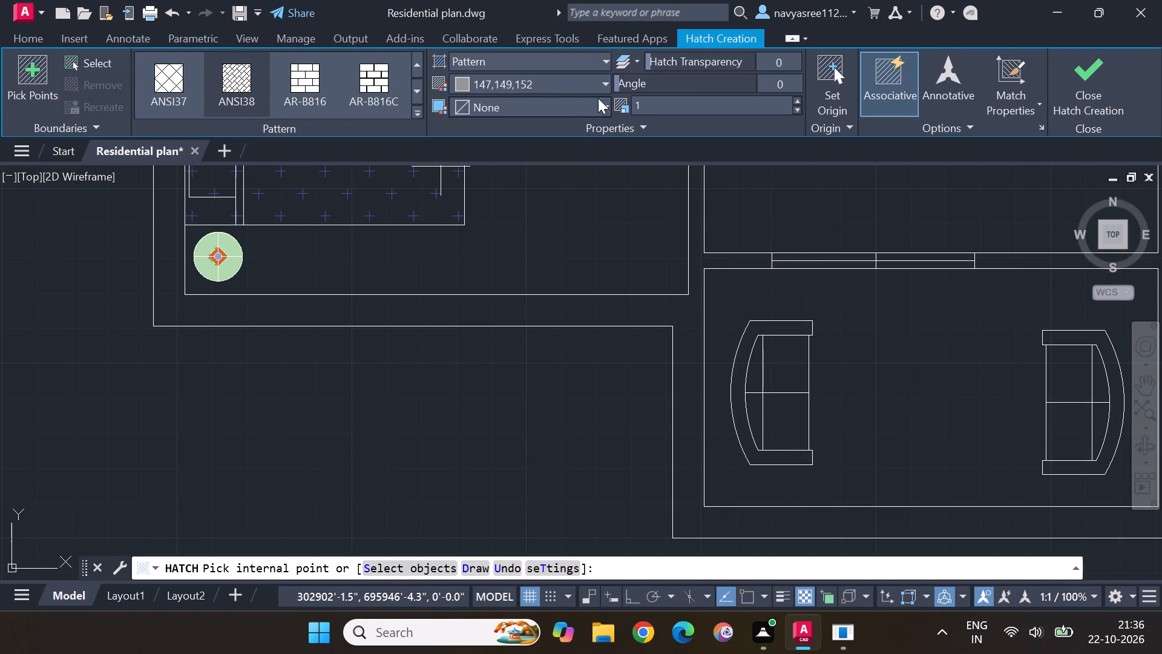
click(572, 85)
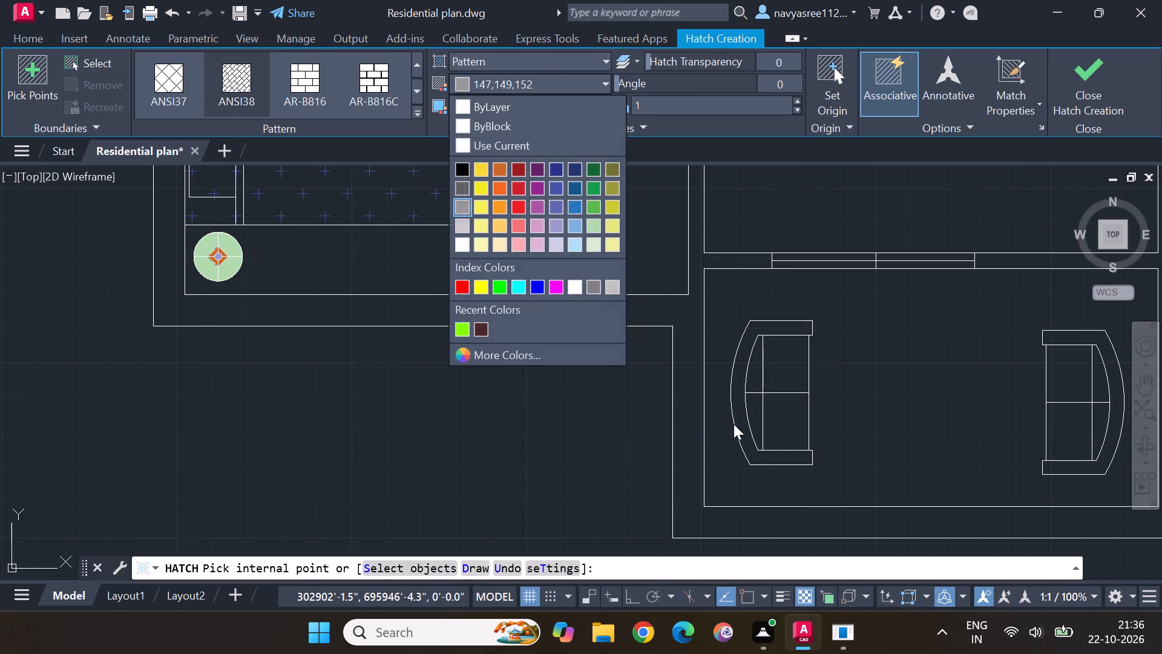
key(Escape)
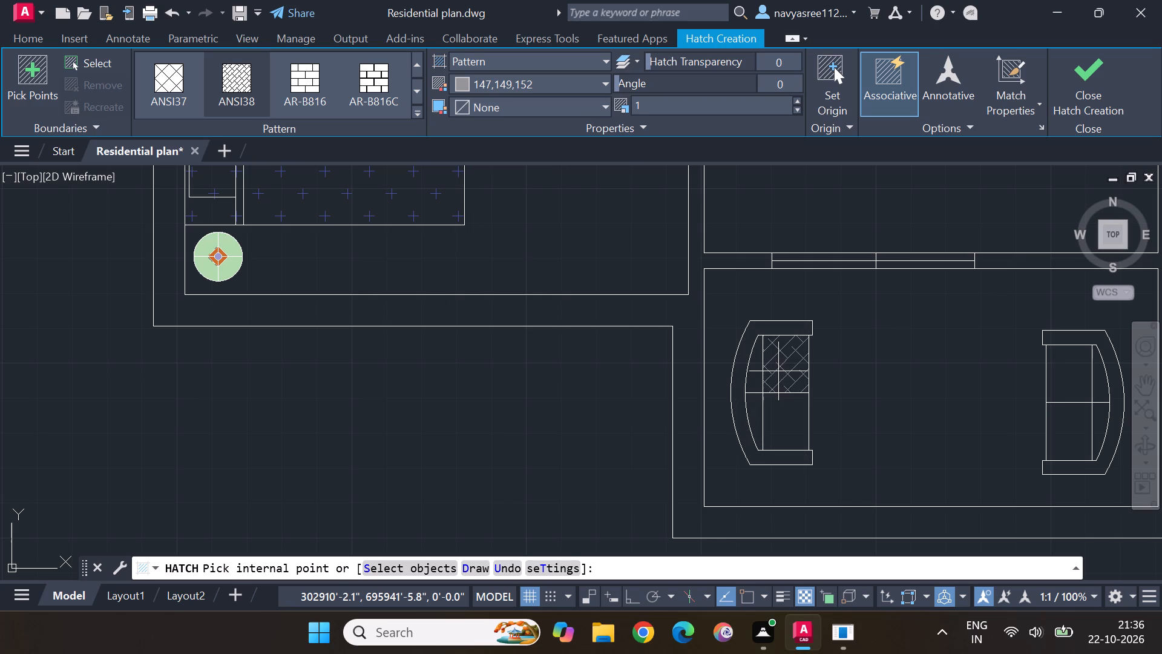
click(779, 371)
click(758, 373)
drag(796, 421, 790, 421)
click(757, 413)
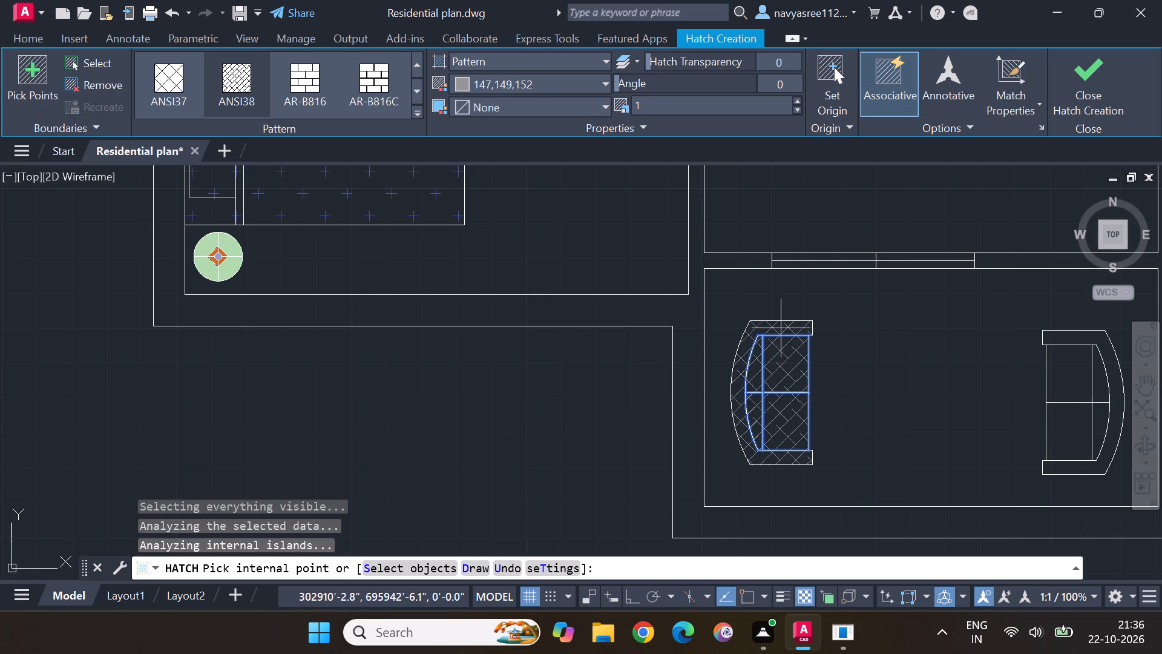
click(780, 327)
Add the same hatch to the seats, back sections and frame of the opposite two-seat sofa in the projecting room.
click(1062, 374)
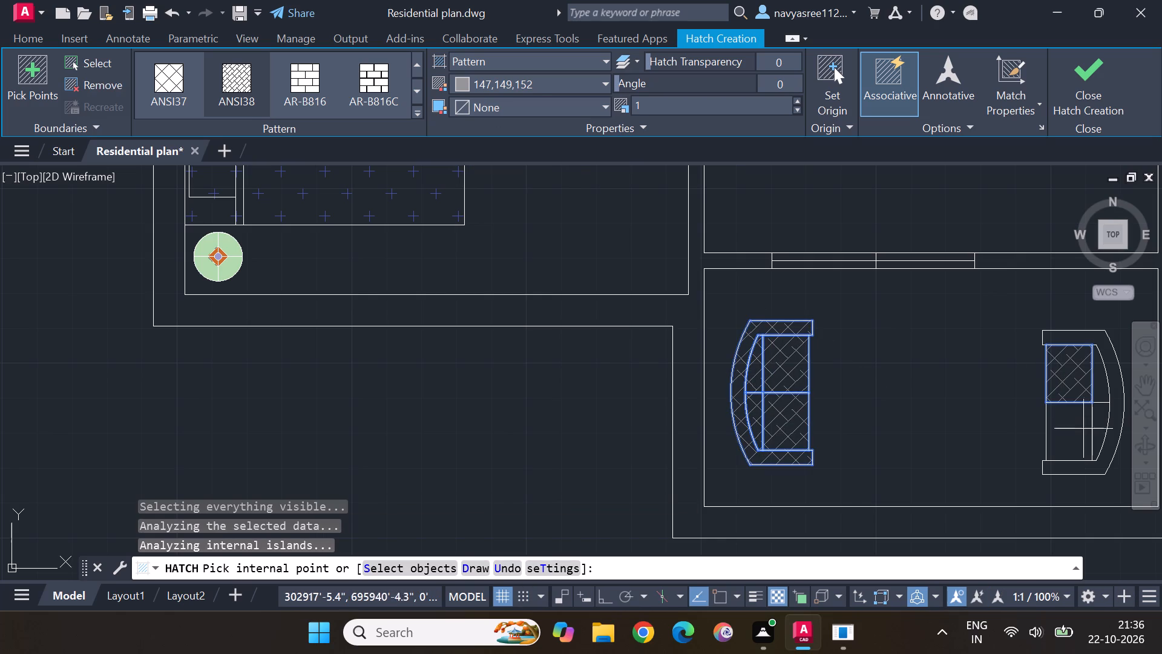
middle_drag(1083, 432, 939, 420)
click(939, 420)
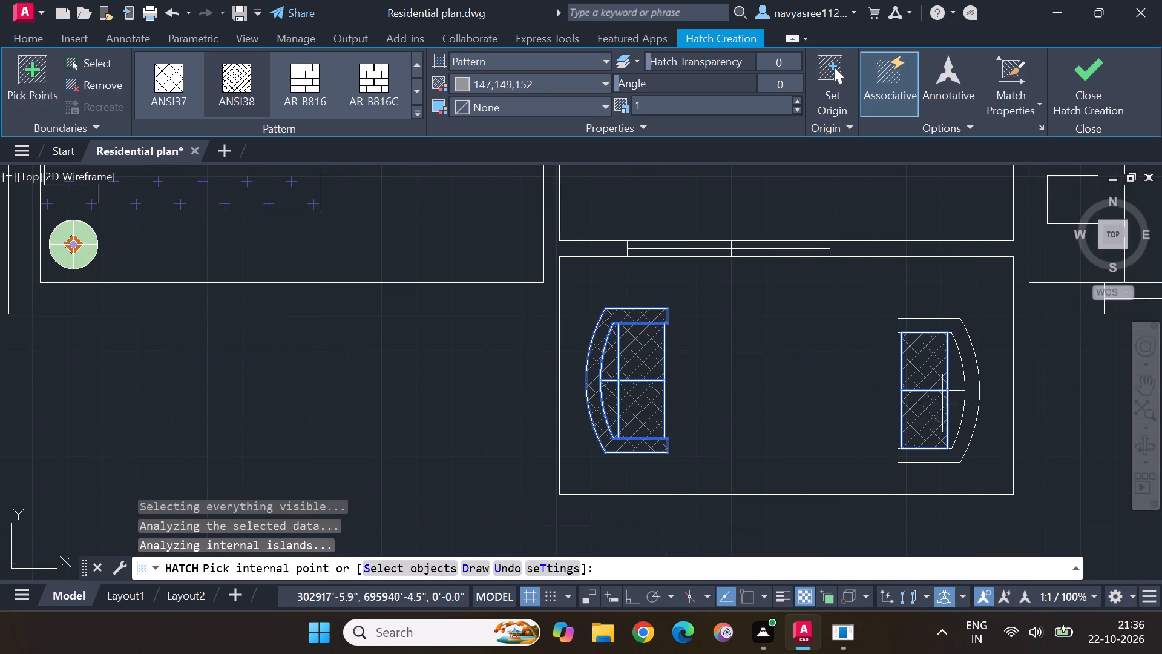
click(954, 404)
click(957, 377)
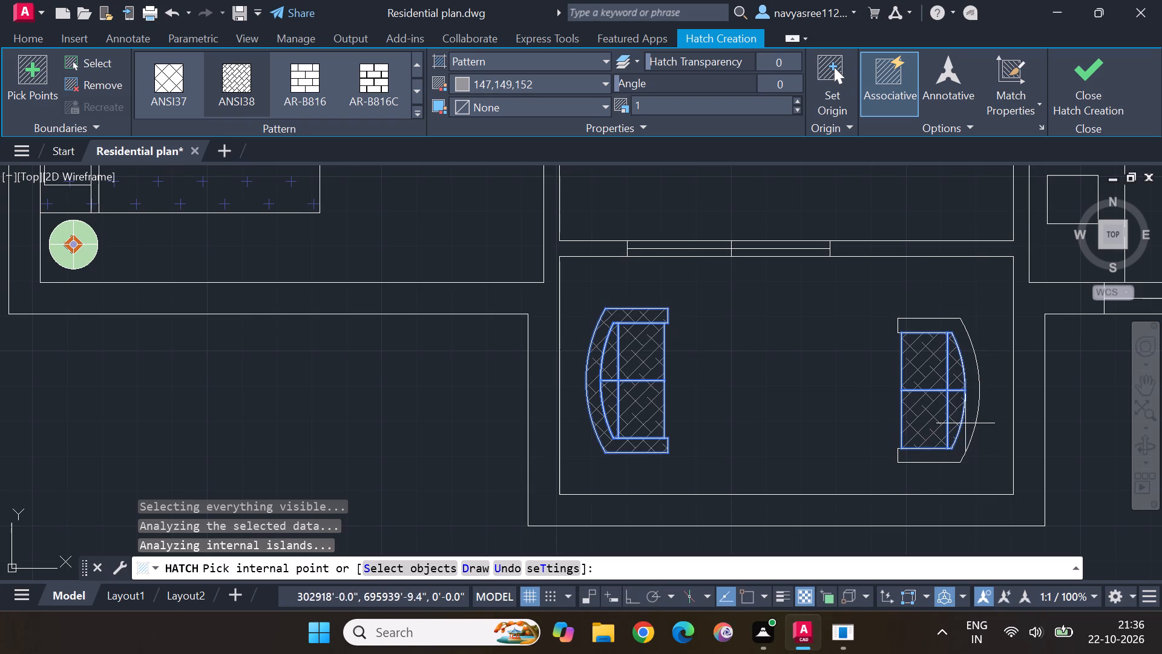
scroll(960, 369, up, 3)
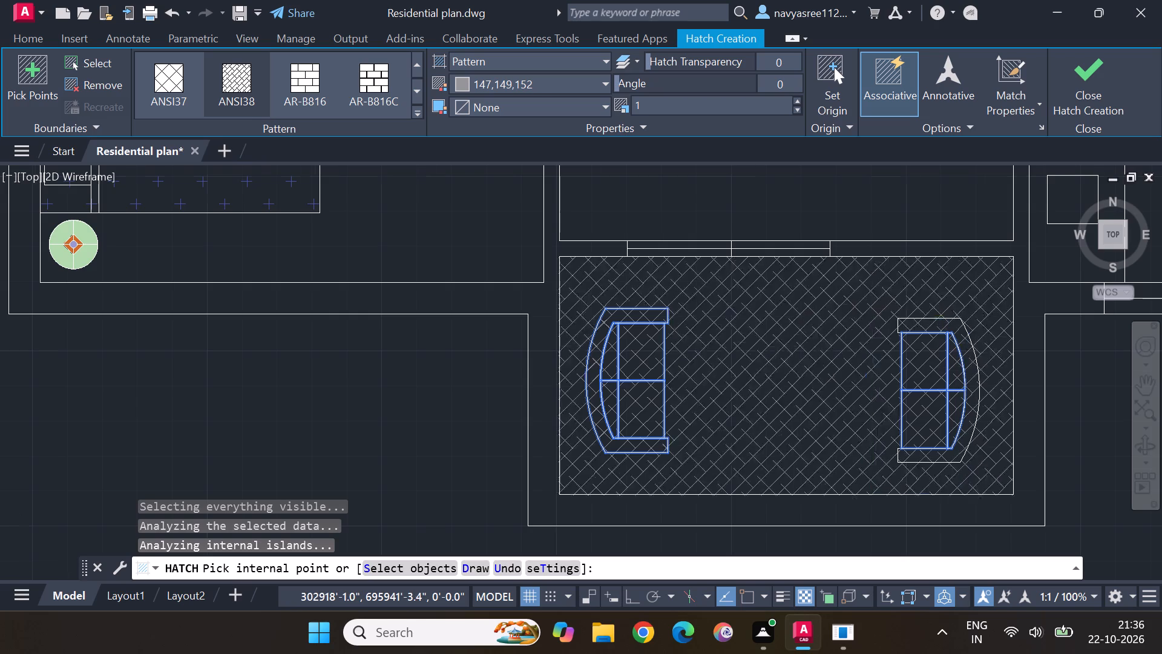
scroll(960, 369, up, 1)
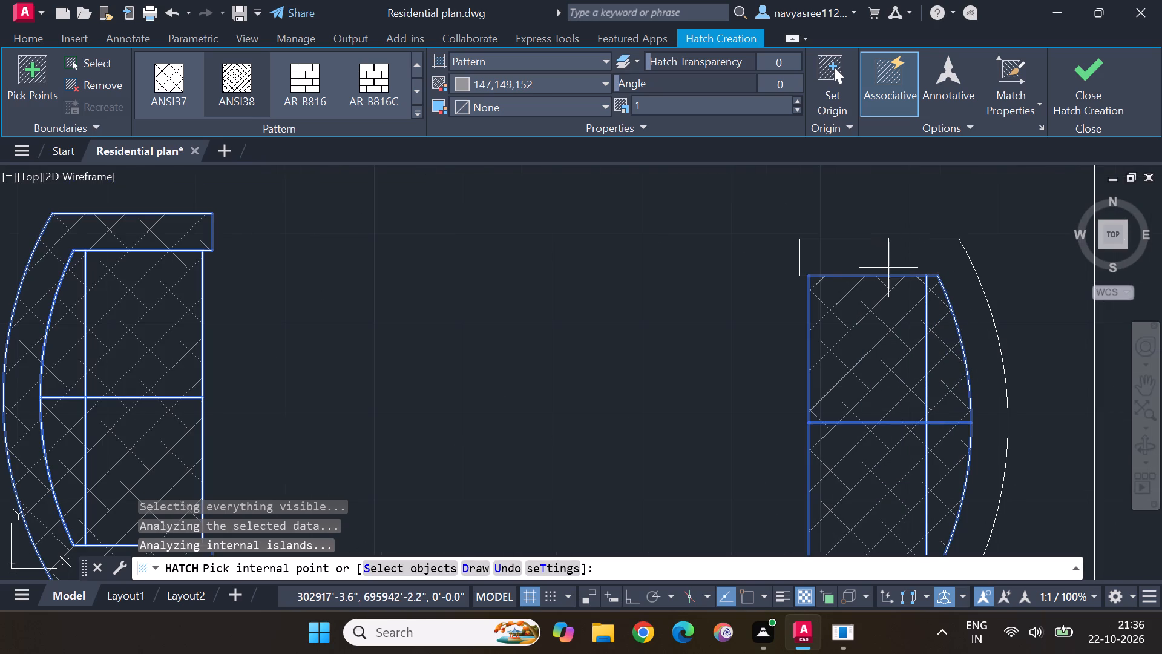
click(888, 268)
Add the ANSI38 hatch to the seats, back sections and frame of the two-seat sofa between the dining and square tables.
scroll(879, 405, down, 4)
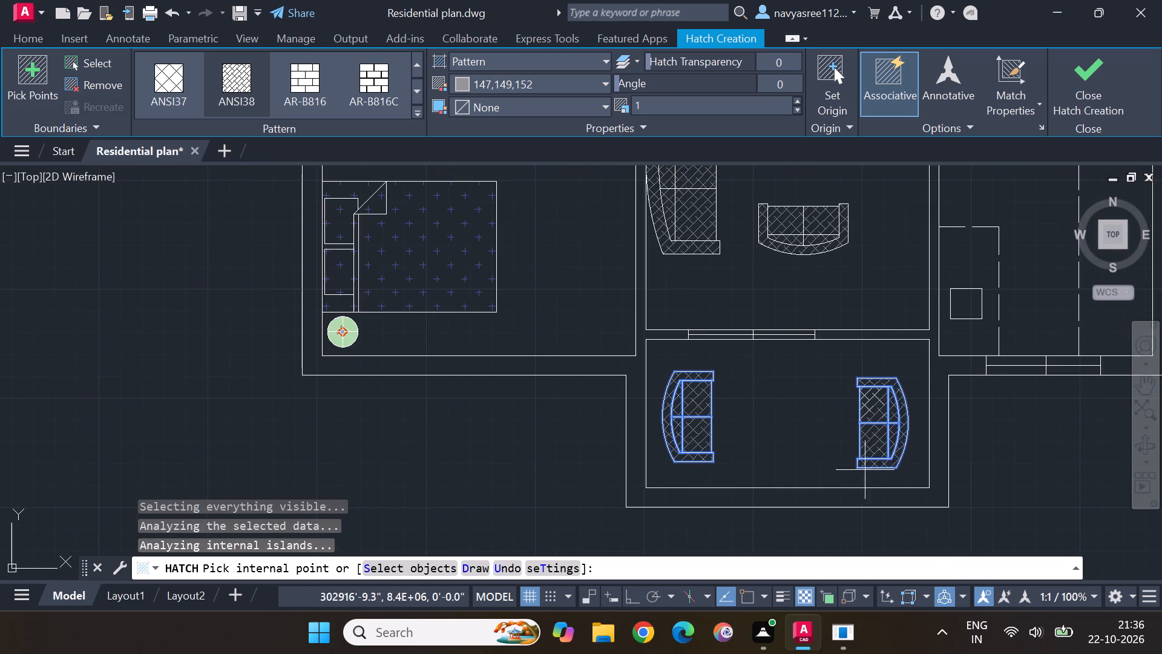
middle_drag(890, 403, 861, 492)
scroll(865, 451, down, 2)
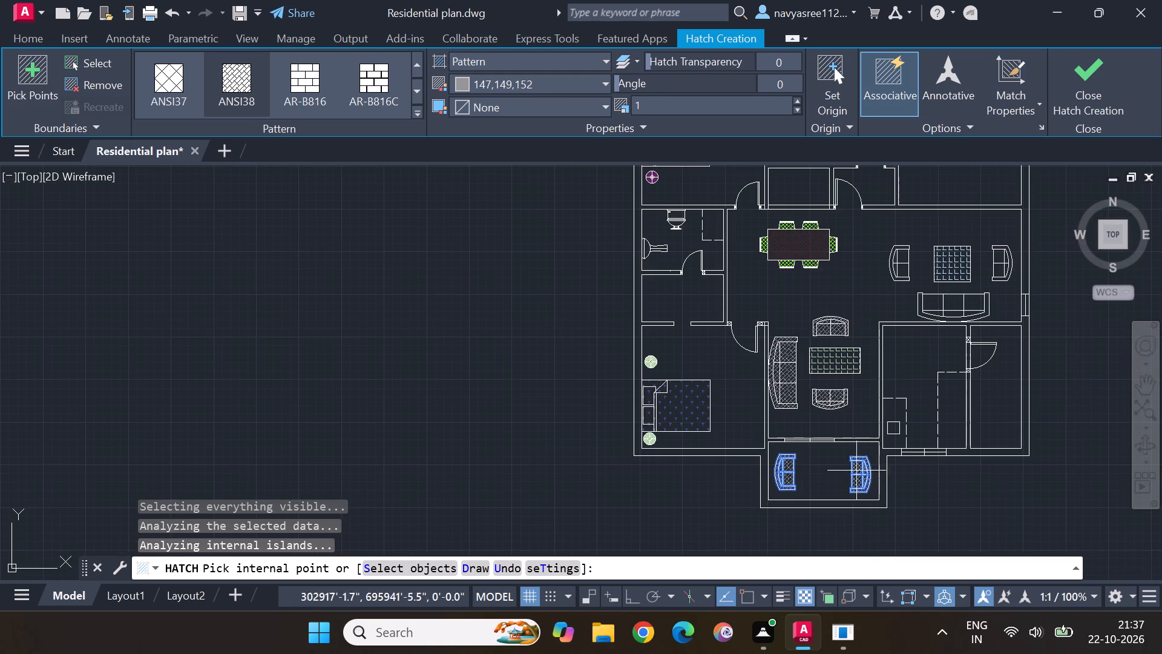
scroll(897, 256, up, 4)
click(929, 253)
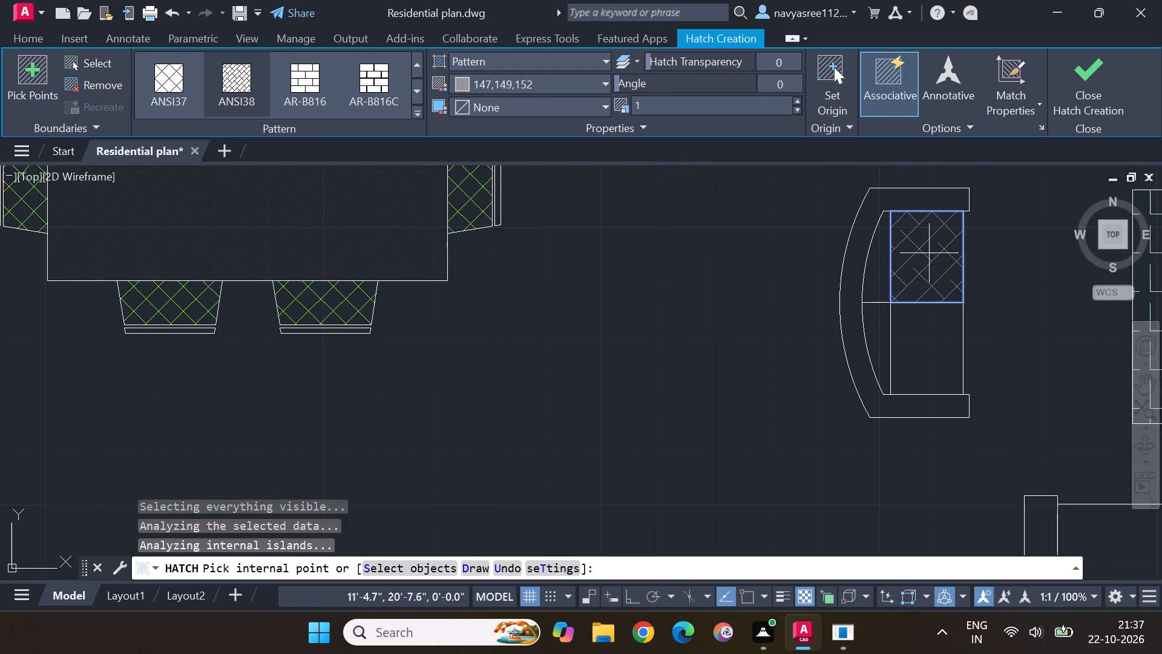
click(919, 351)
click(887, 337)
click(882, 285)
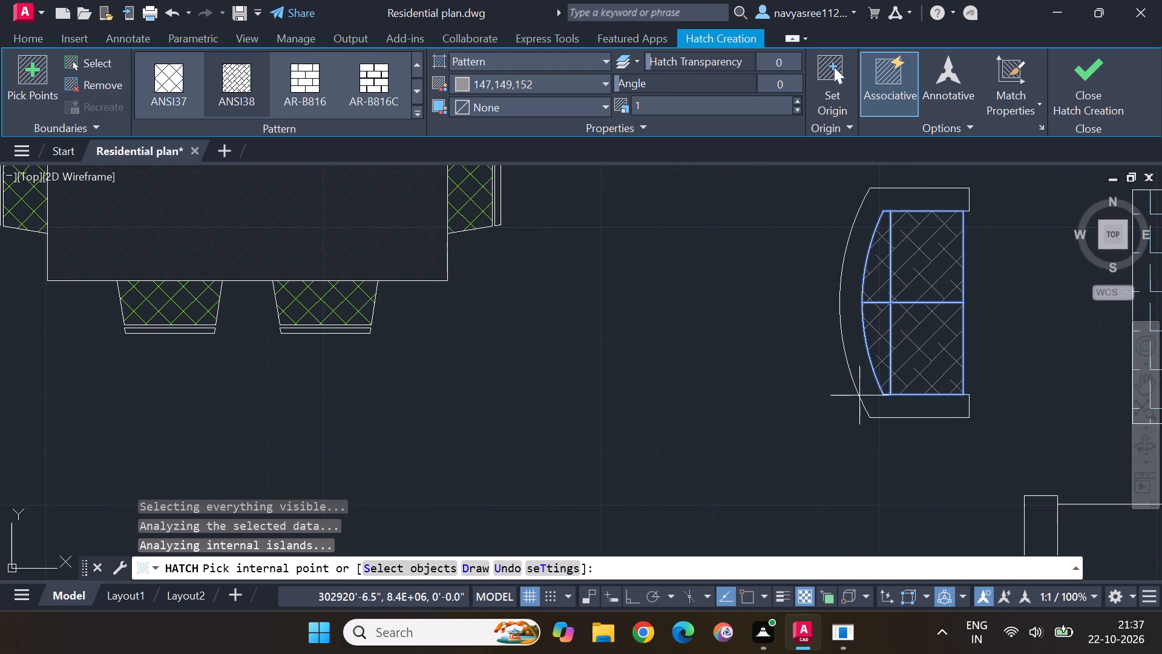
click(910, 408)
Add the ANSI38 hatch to the seats, back sections and frame of the two-seat sofa between the square table and outer wall.
scroll(960, 330, down, 3)
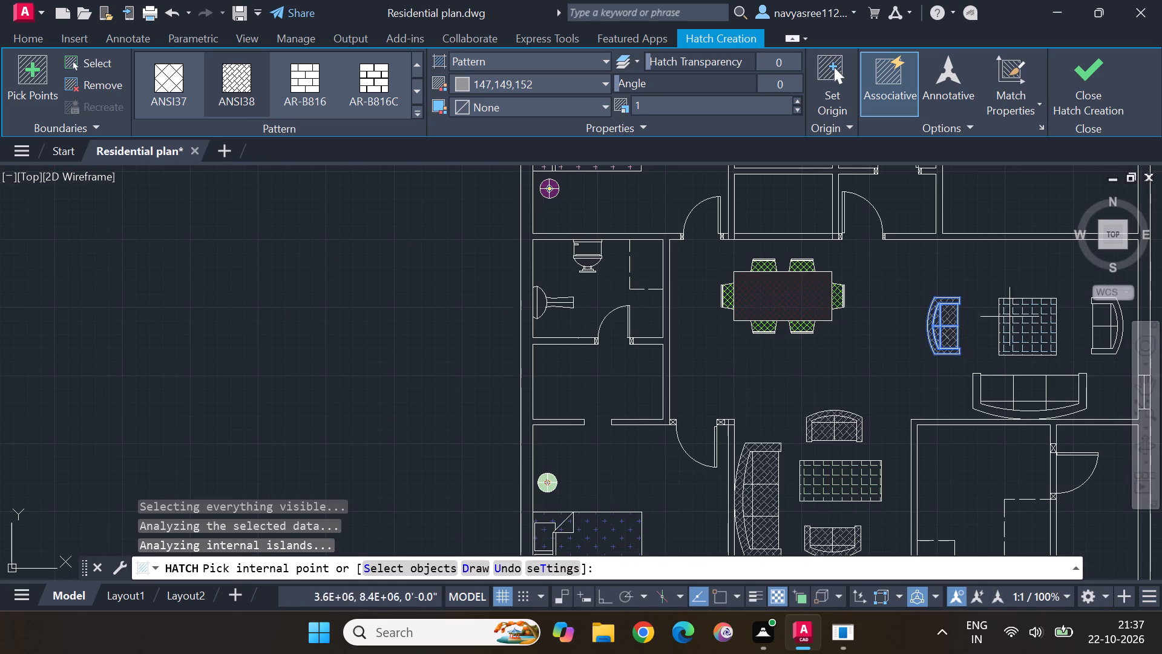
middle_drag(1100, 335, 950, 320)
scroll(956, 311, up, 3)
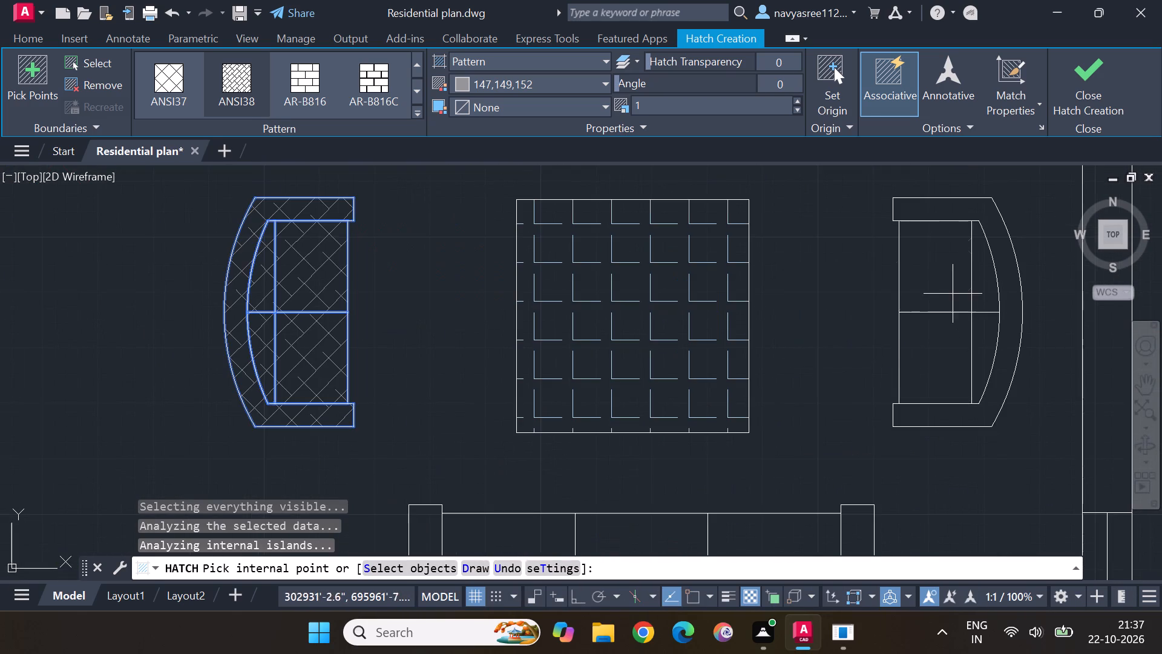
click(952, 291)
click(985, 293)
click(957, 355)
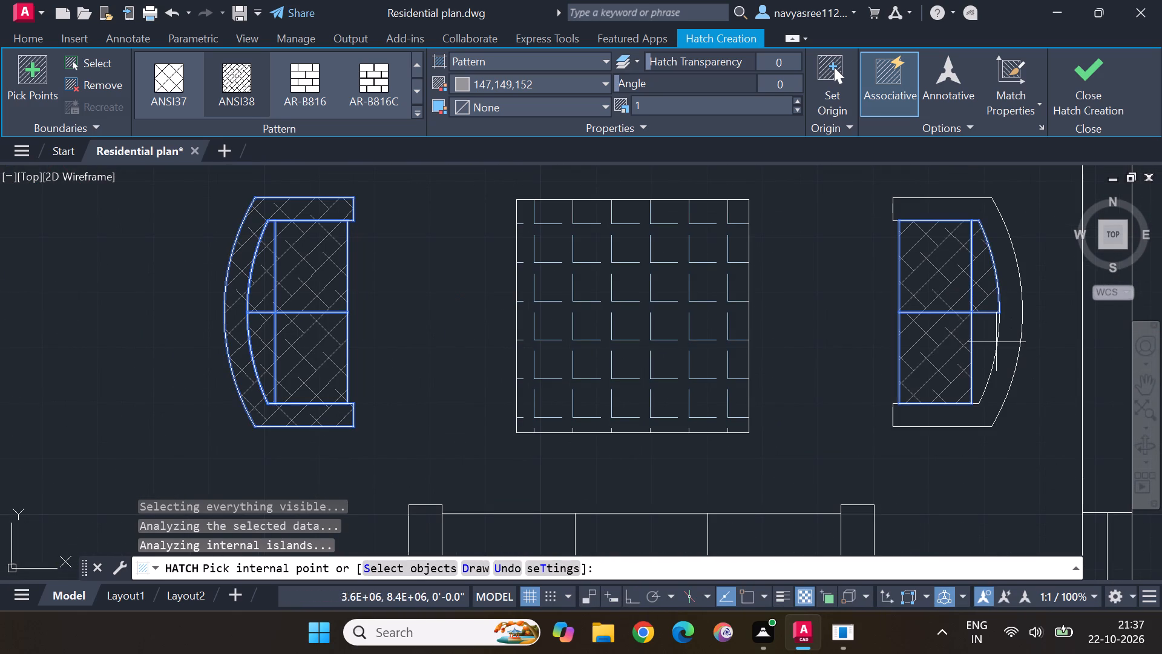
click(986, 342)
click(1014, 313)
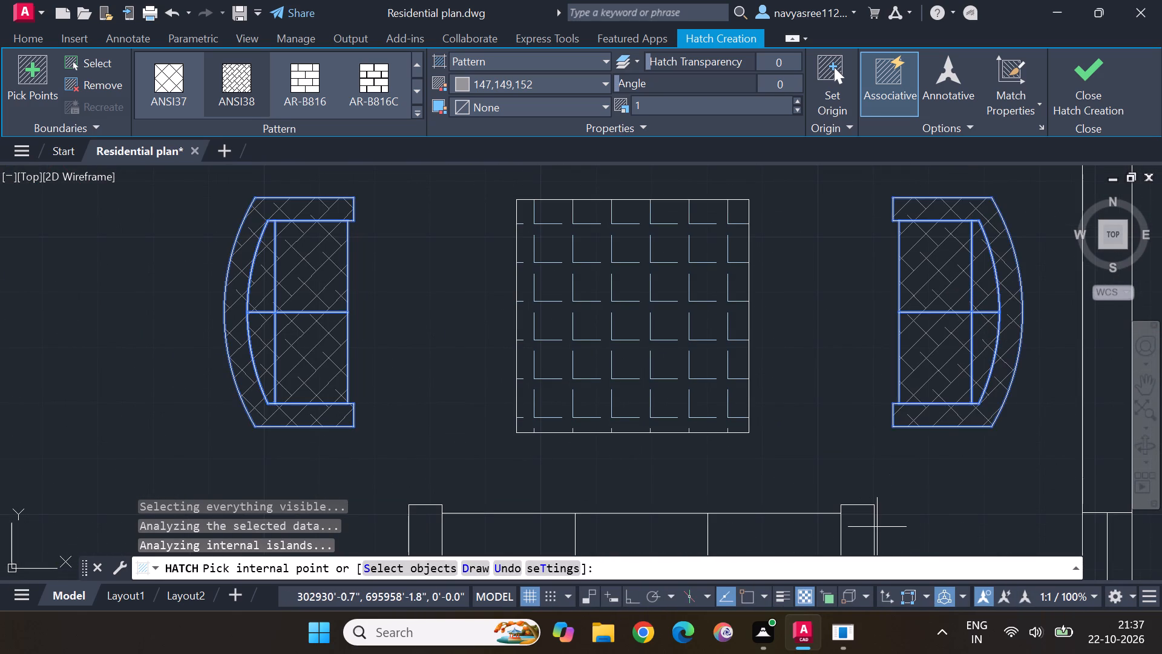
Add the ANSI38 hatch to the seats, back sections and frame of the three-seat sofa below the square table and finish the hatch.
middle_drag(874, 528, 1057, 334)
click(982, 351)
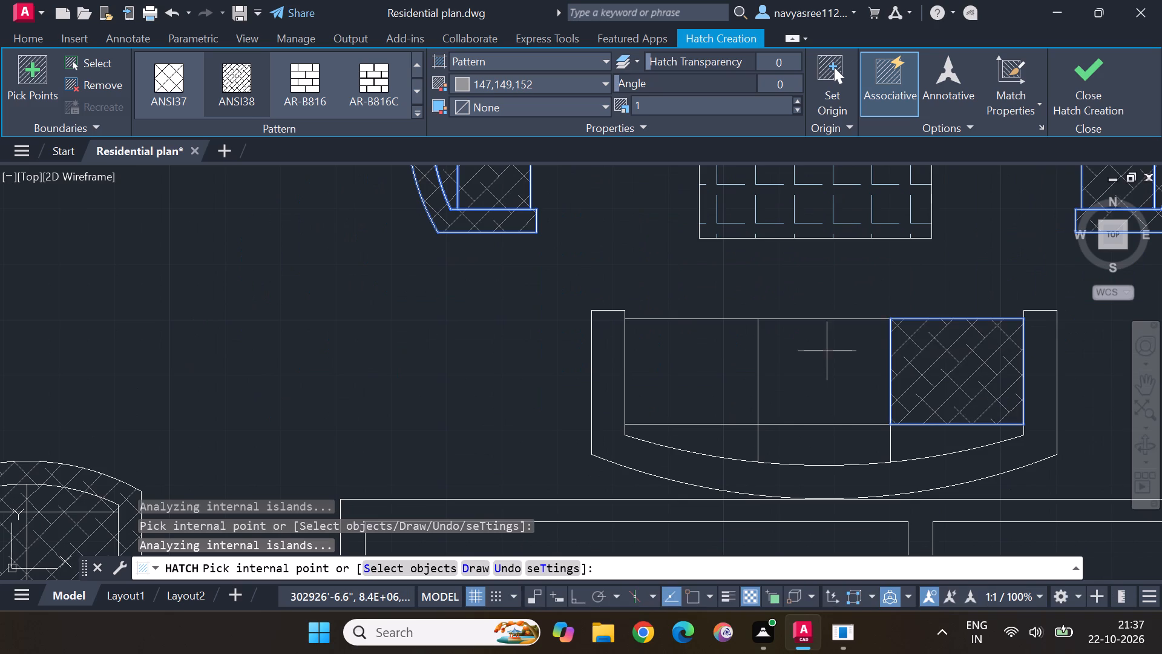
click(827, 351)
click(703, 357)
click(723, 425)
click(806, 459)
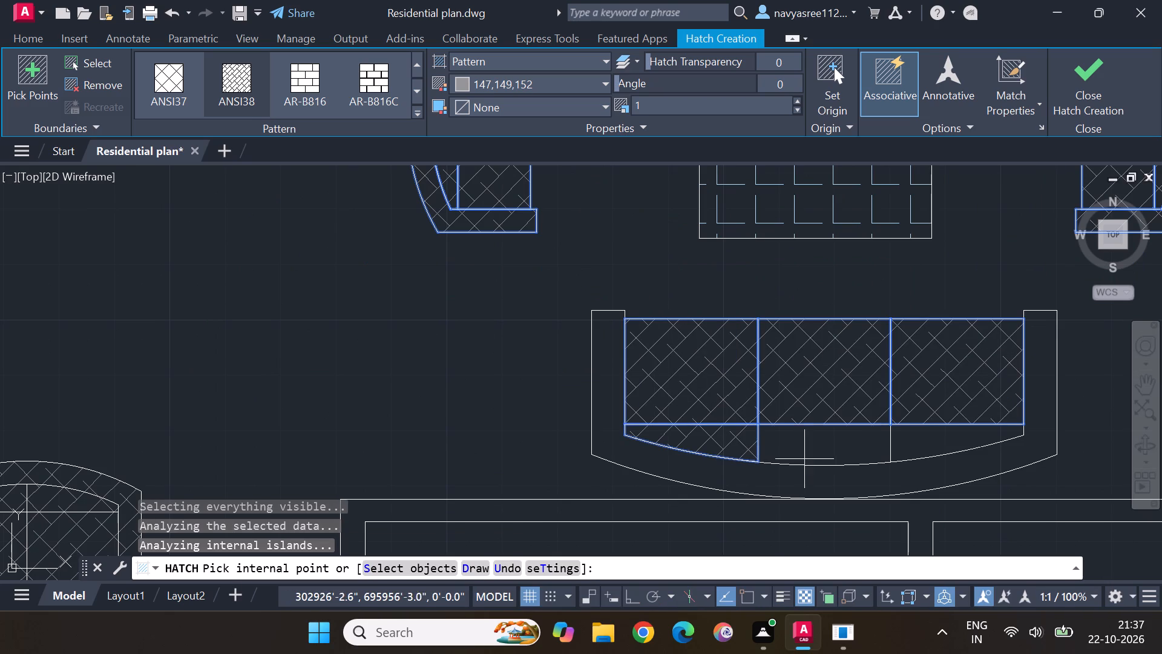
click(940, 448)
click(934, 471)
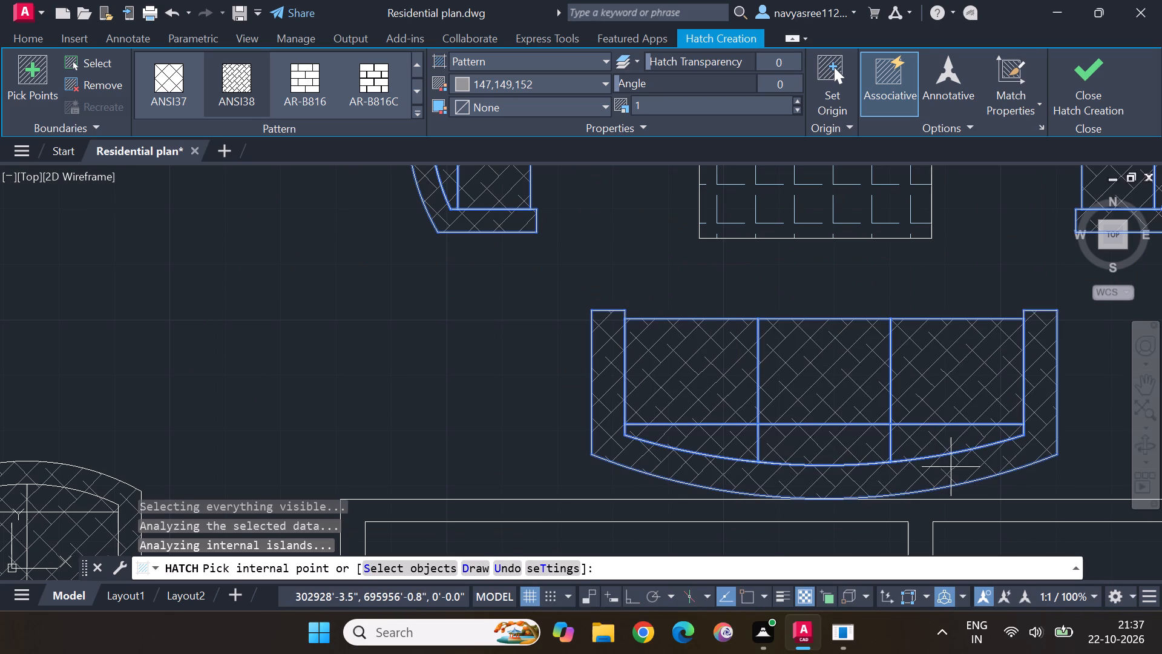
key(Escape)
Review the furniture hatches across the whole floor plan, leaving no command or selection active.
scroll(950, 429, down, 3)
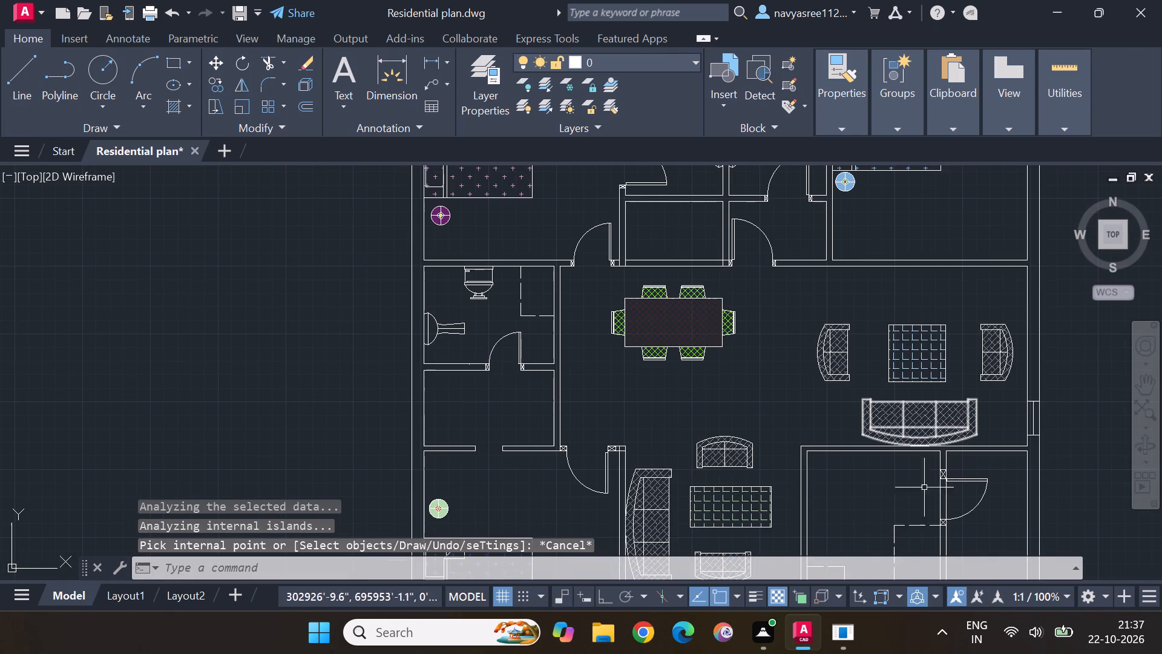
middle_drag(899, 492, 969, 419)
scroll(960, 401, down, 1)
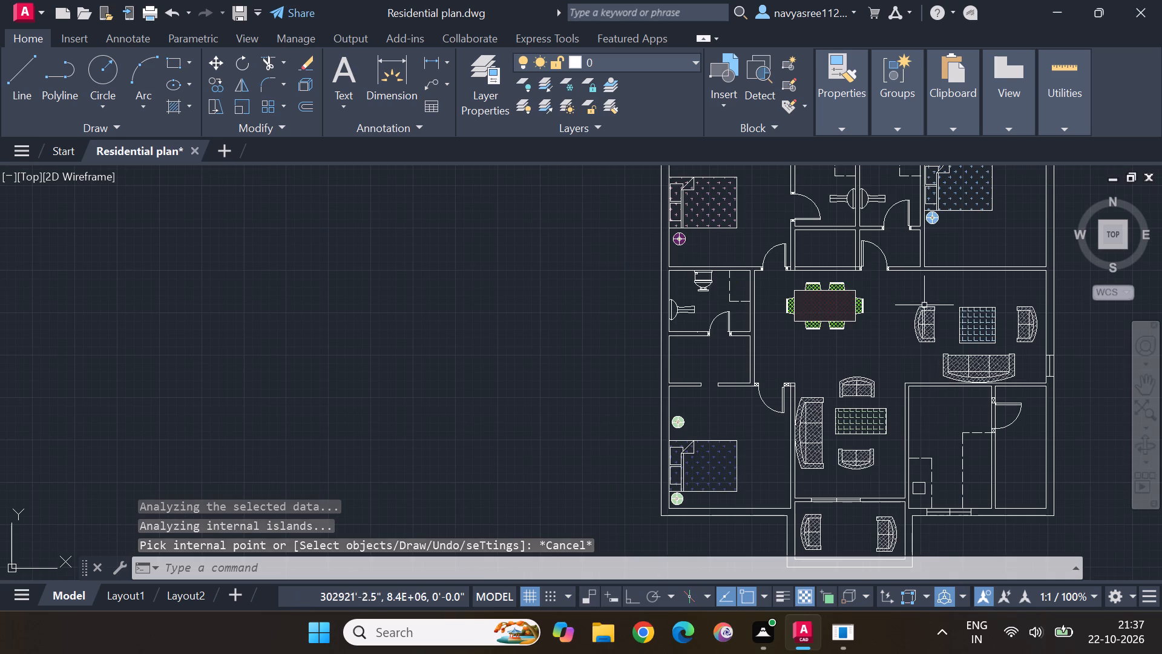
scroll(924, 299, down, 1)
middle_drag(924, 299, 919, 403)
scroll(914, 423, up, 1)
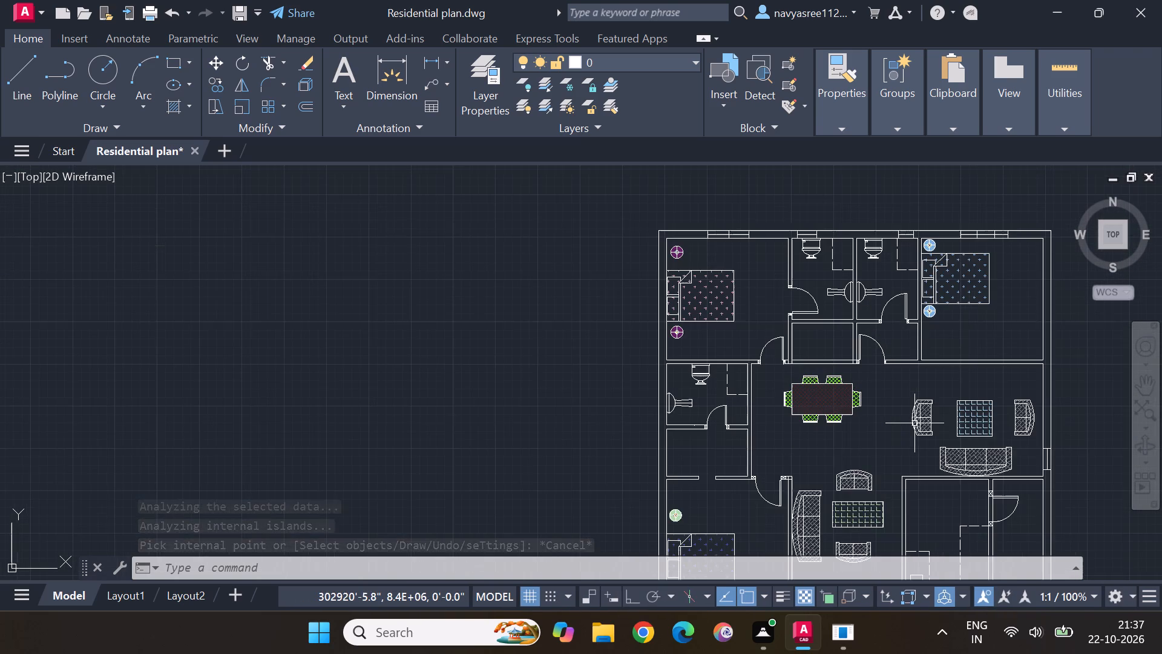
scroll(908, 430, down, 1)
middle_drag(901, 446, 883, 364)
key(Escape)
key(Escape)
key(Escape)
key(Escape)
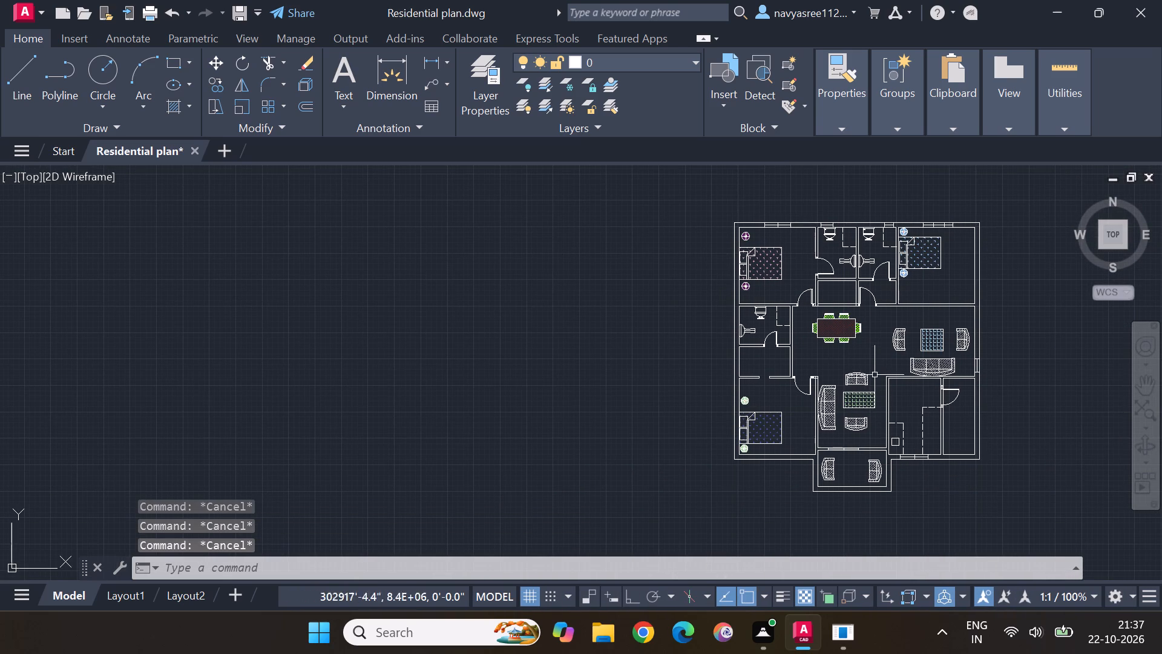
key(Escape)
key(Escape)
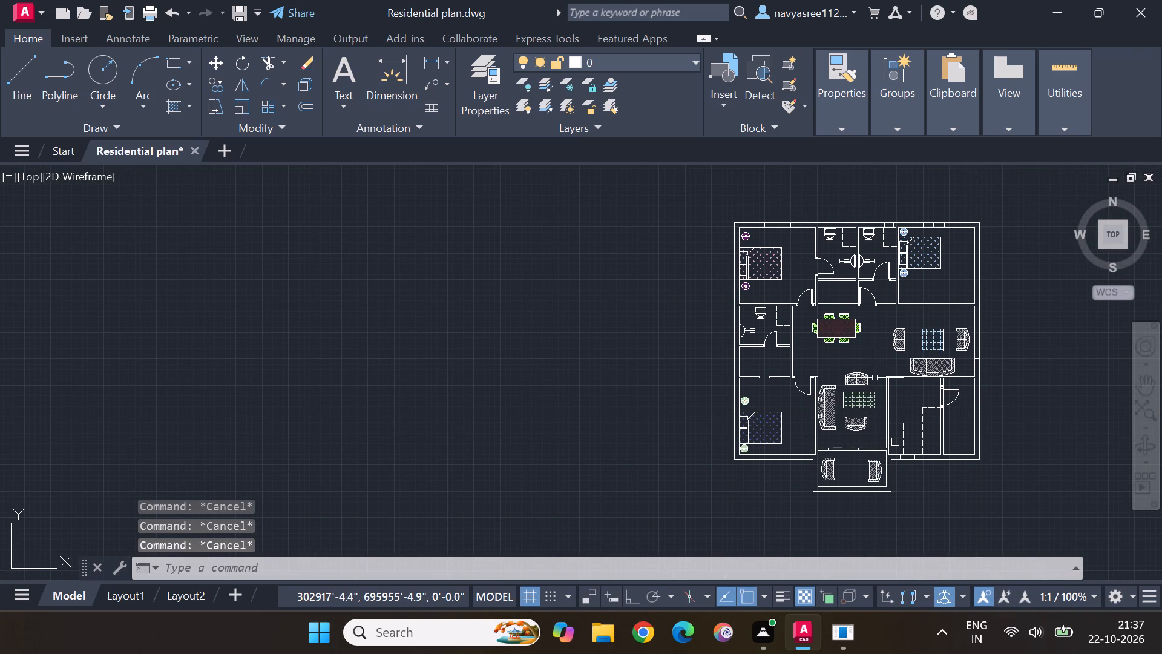
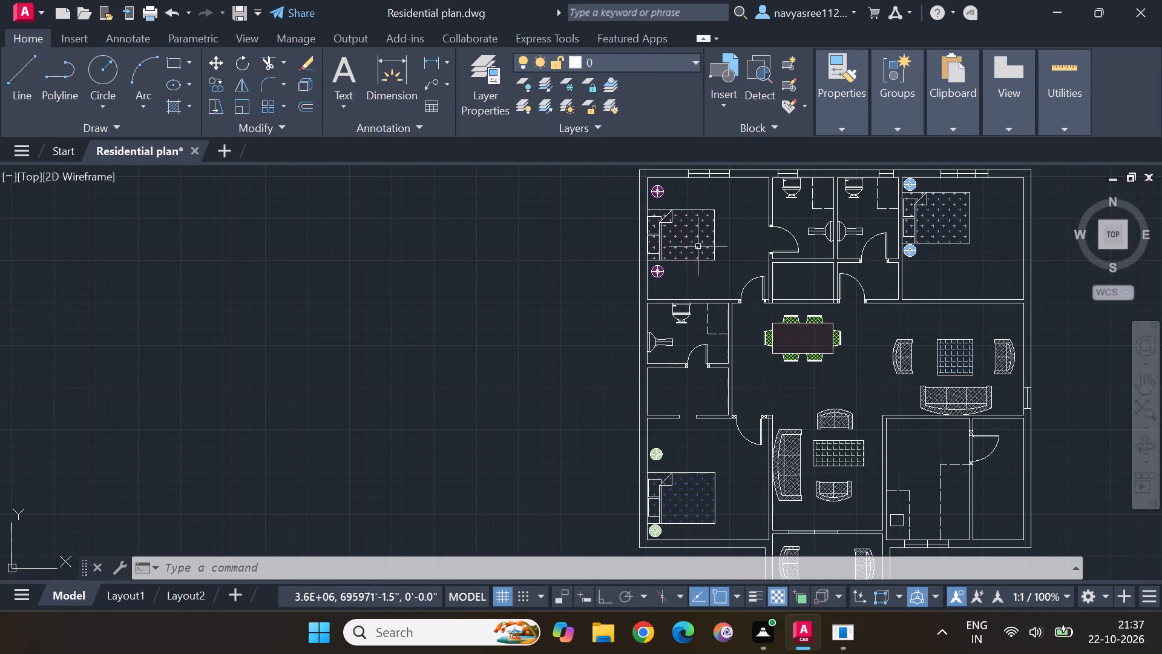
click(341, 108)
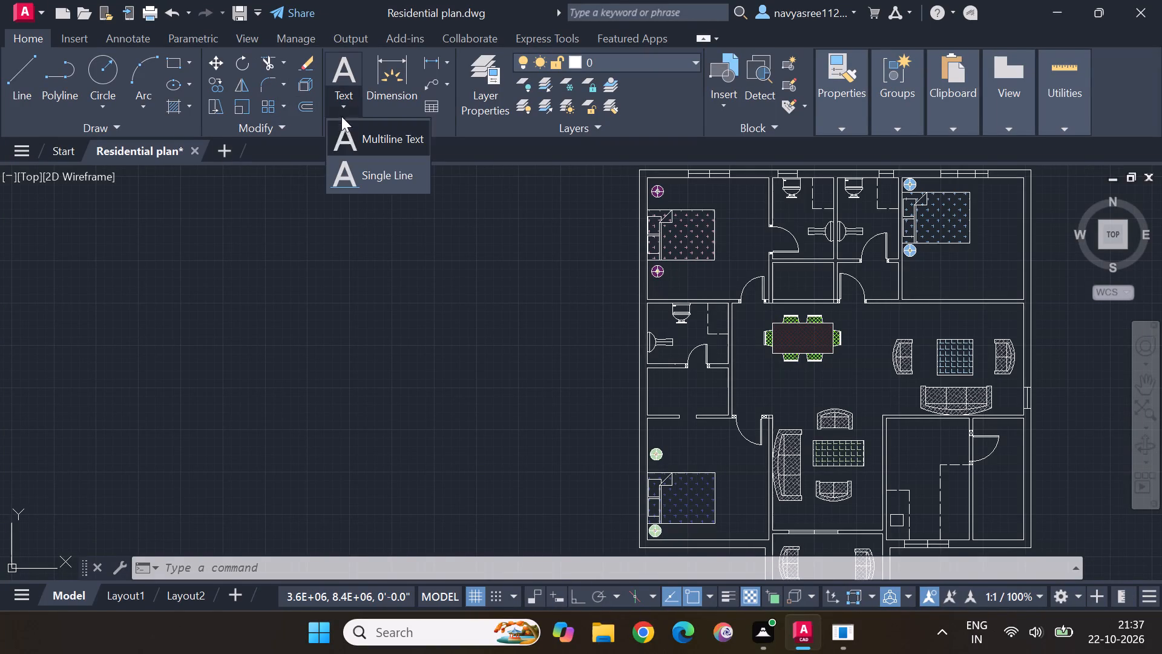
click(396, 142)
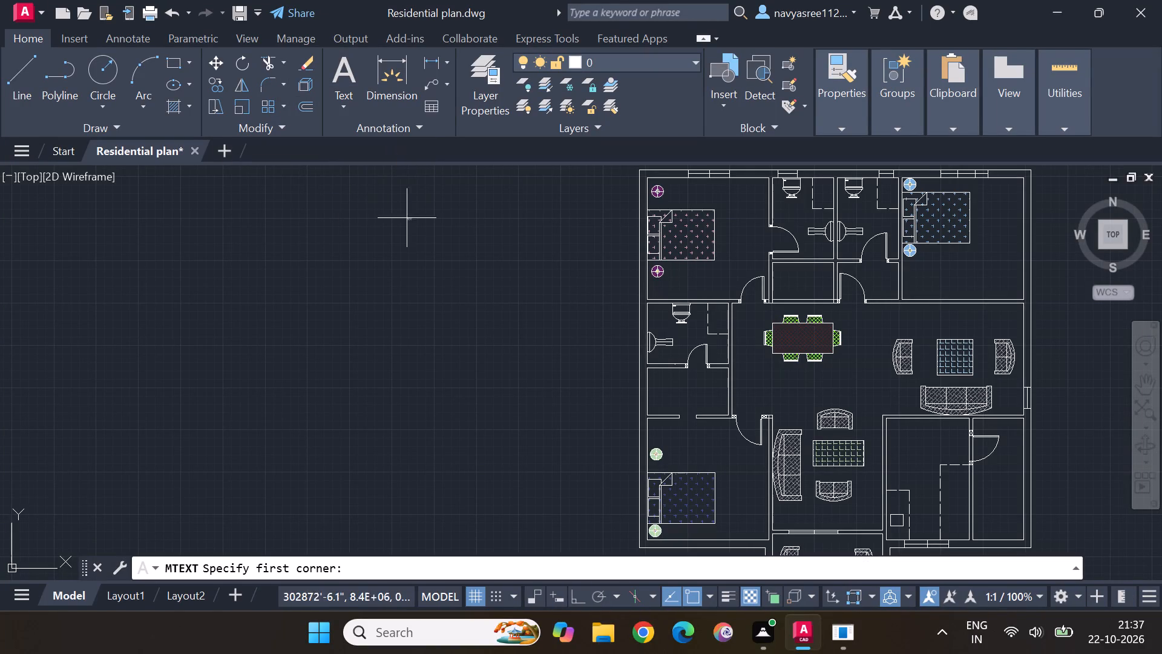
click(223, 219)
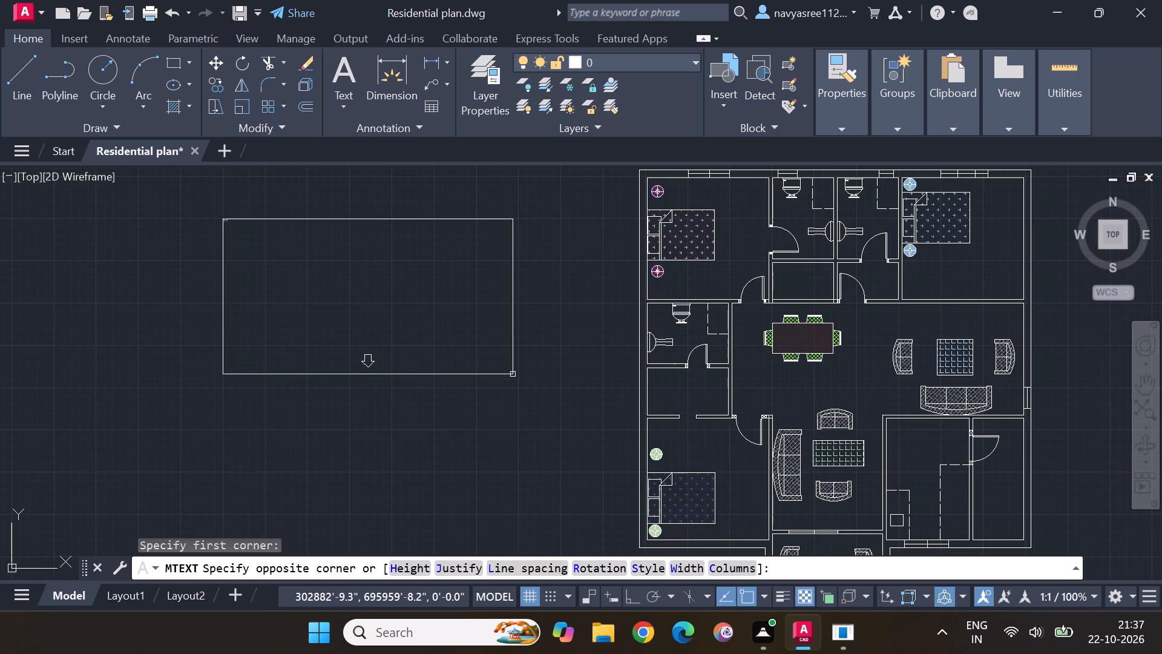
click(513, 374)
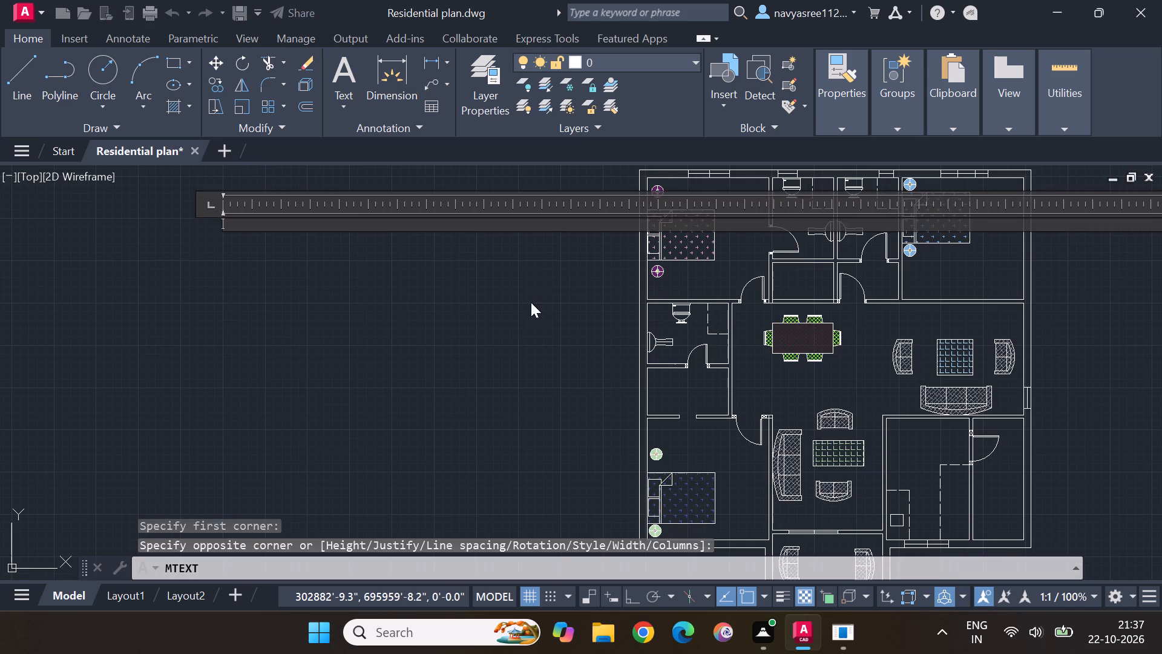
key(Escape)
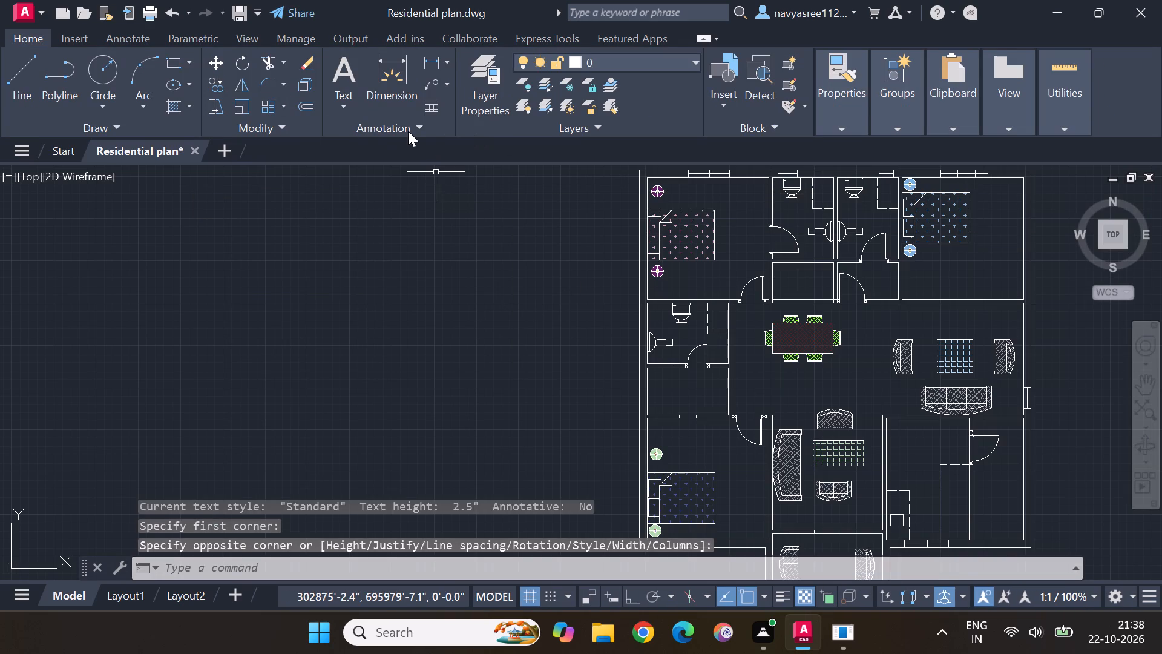
Add the multiline text "BED ROOM -1" in the Standard style, 2.5" high, in the empty area beside the floor plan.
click(351, 110)
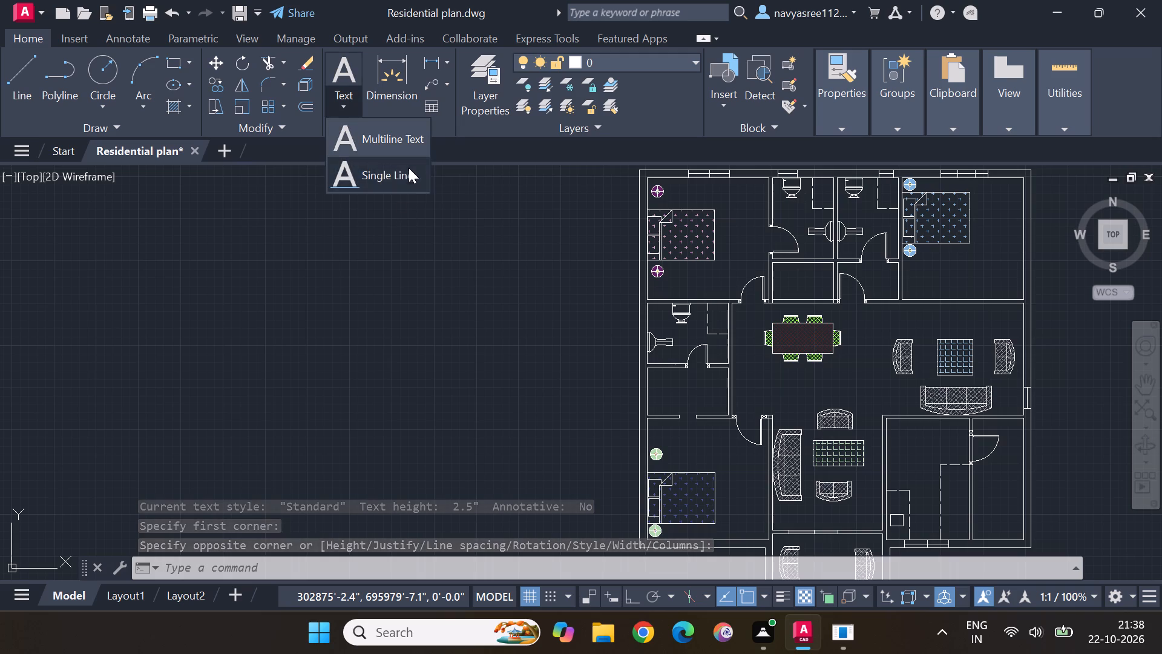
click(410, 136)
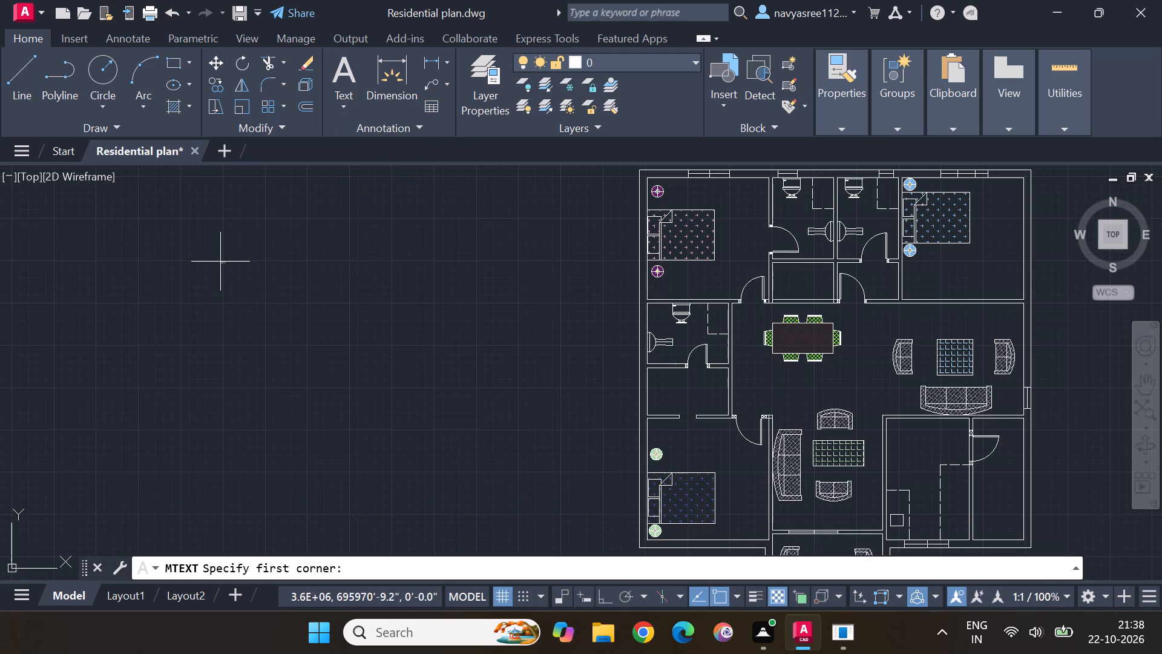
click(222, 262)
click(351, 358)
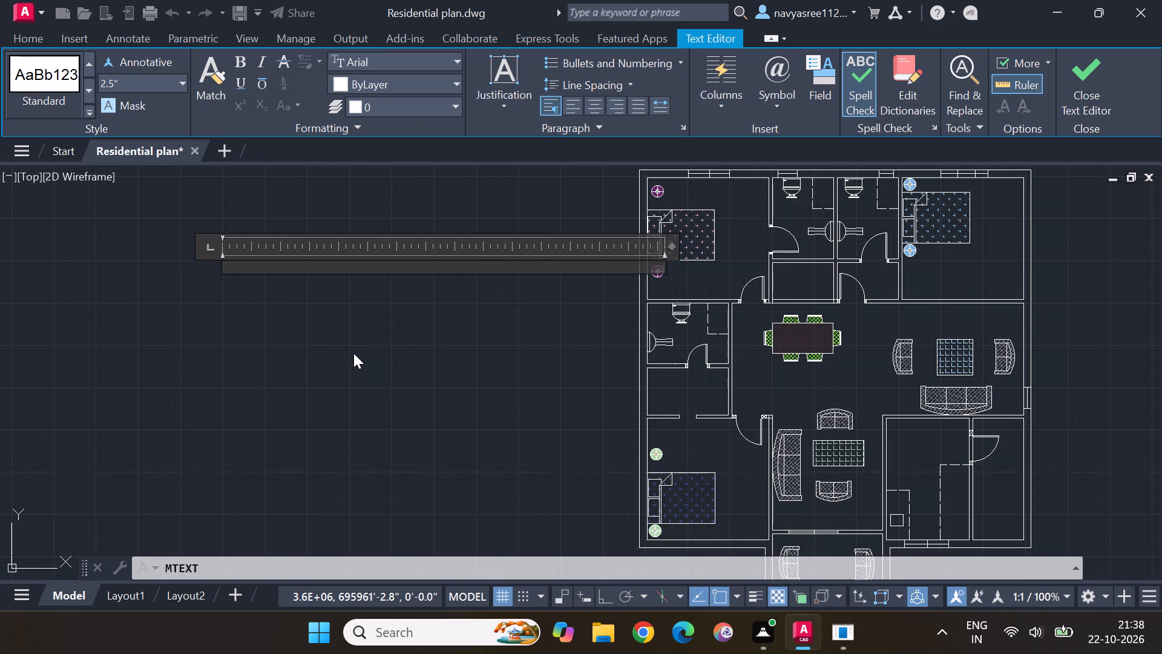
key(b)
key(BackSpace)
key(b)
text(ED)
key(space)
text(ROOM)
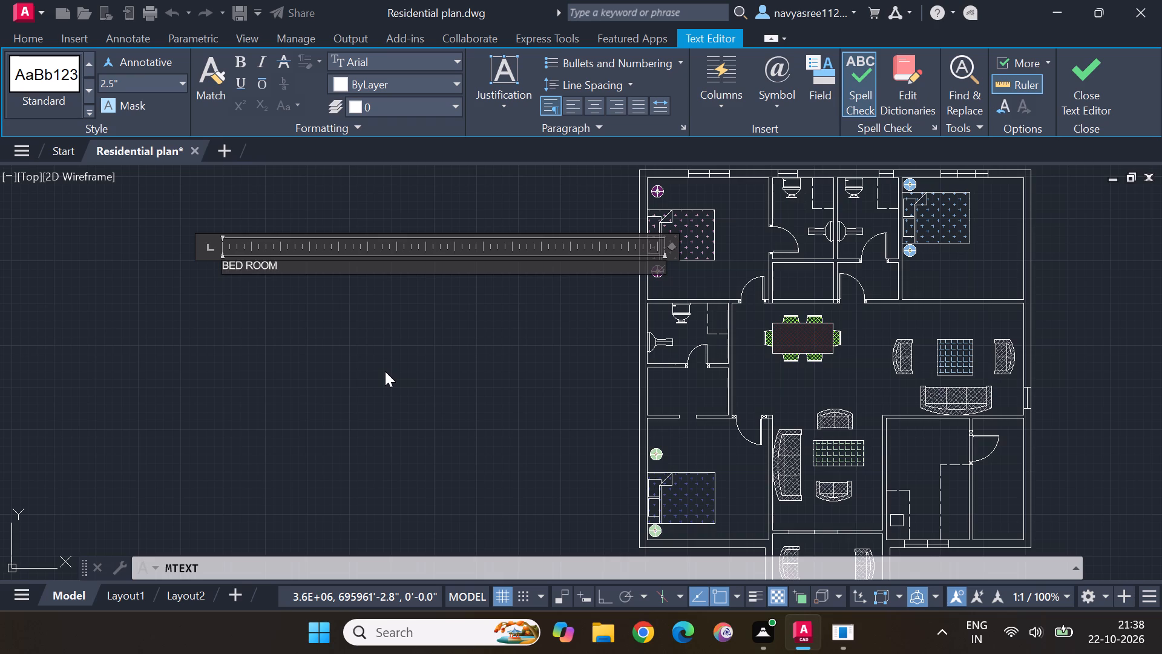
key(space)
text(-2)
key(BackSpace)
key(1)
click(217, 266)
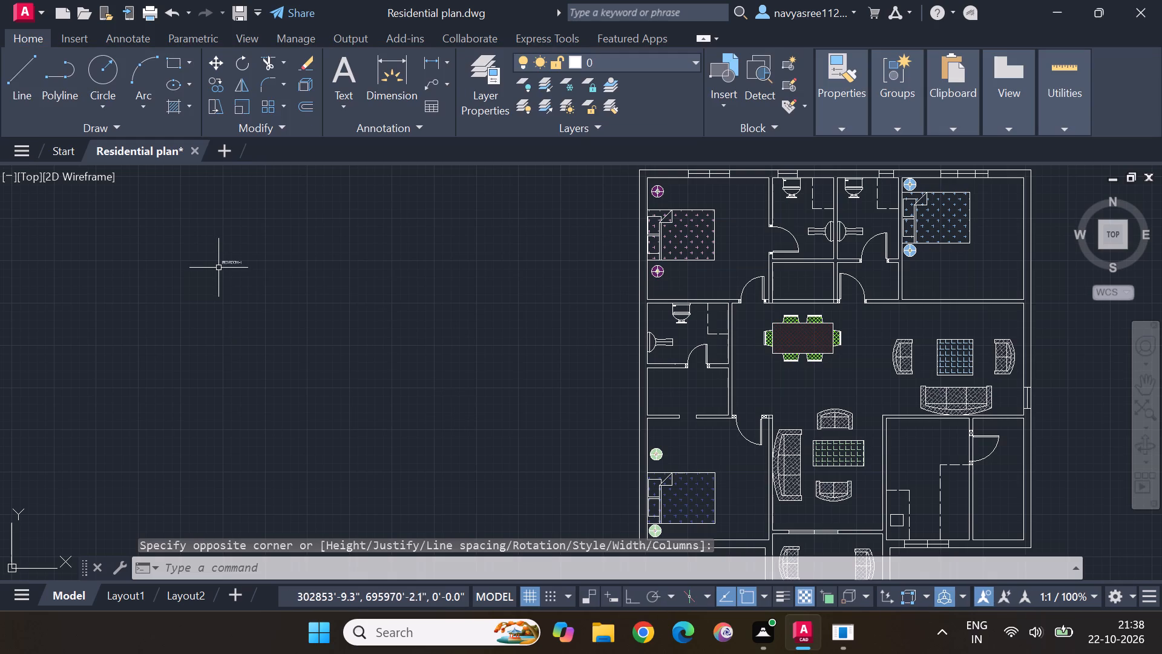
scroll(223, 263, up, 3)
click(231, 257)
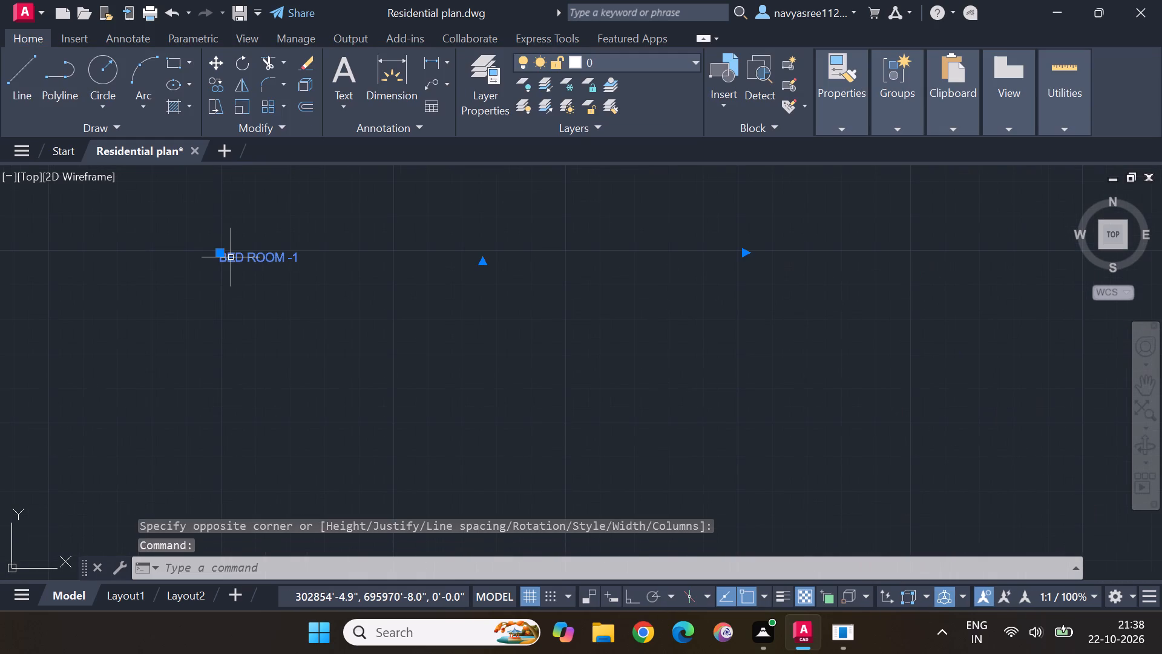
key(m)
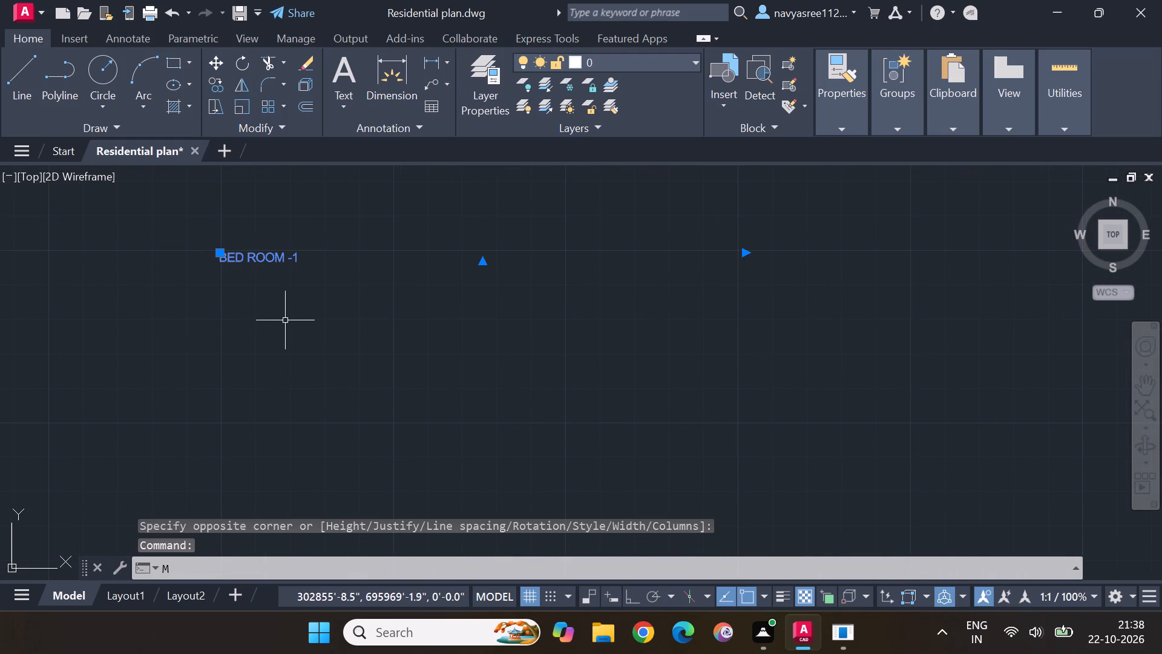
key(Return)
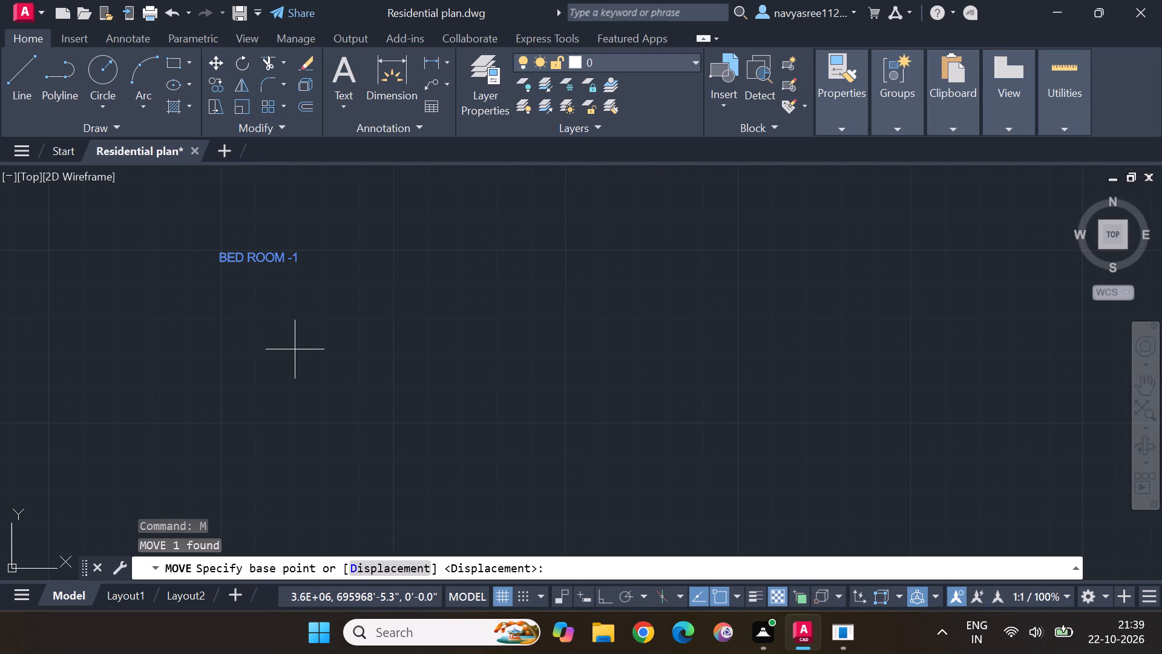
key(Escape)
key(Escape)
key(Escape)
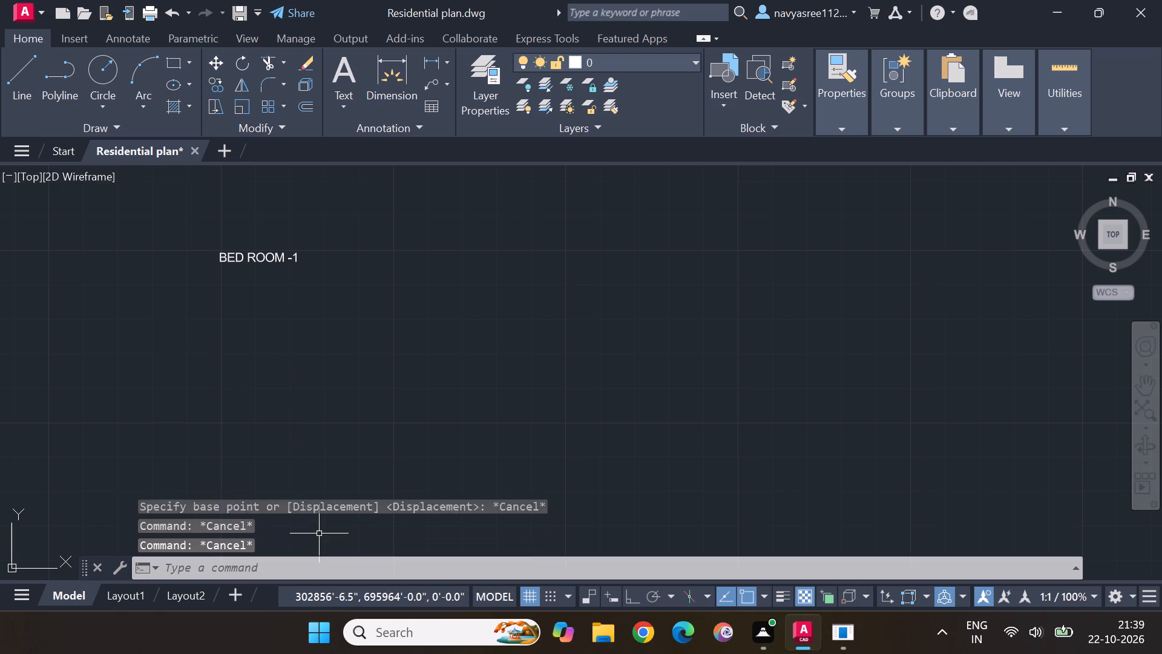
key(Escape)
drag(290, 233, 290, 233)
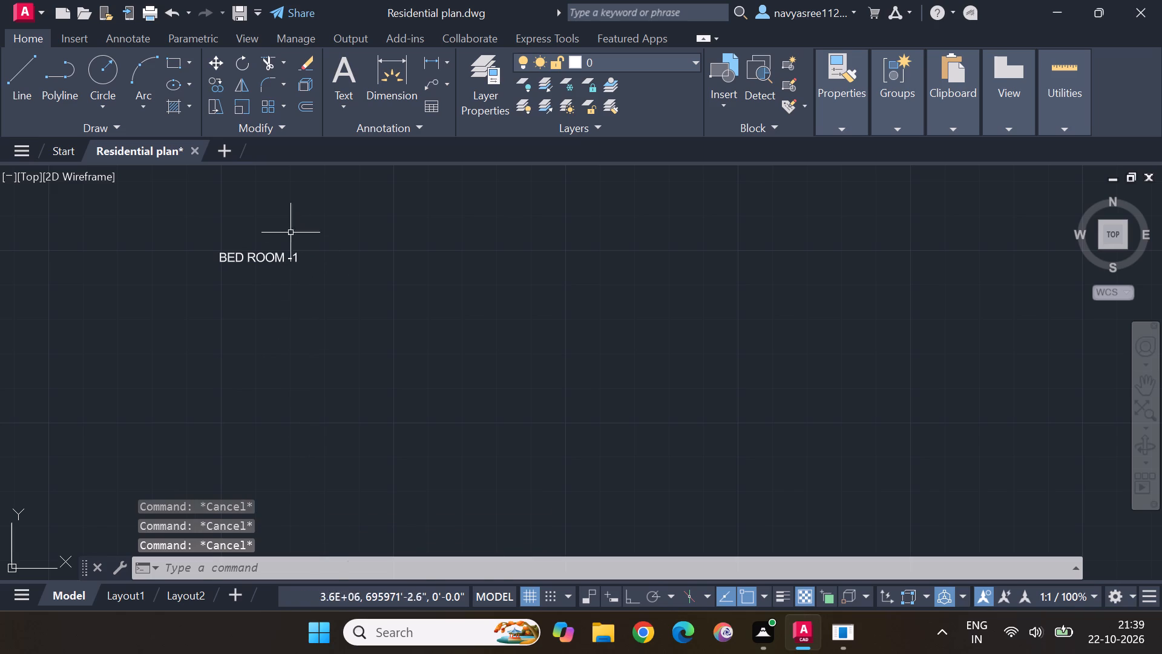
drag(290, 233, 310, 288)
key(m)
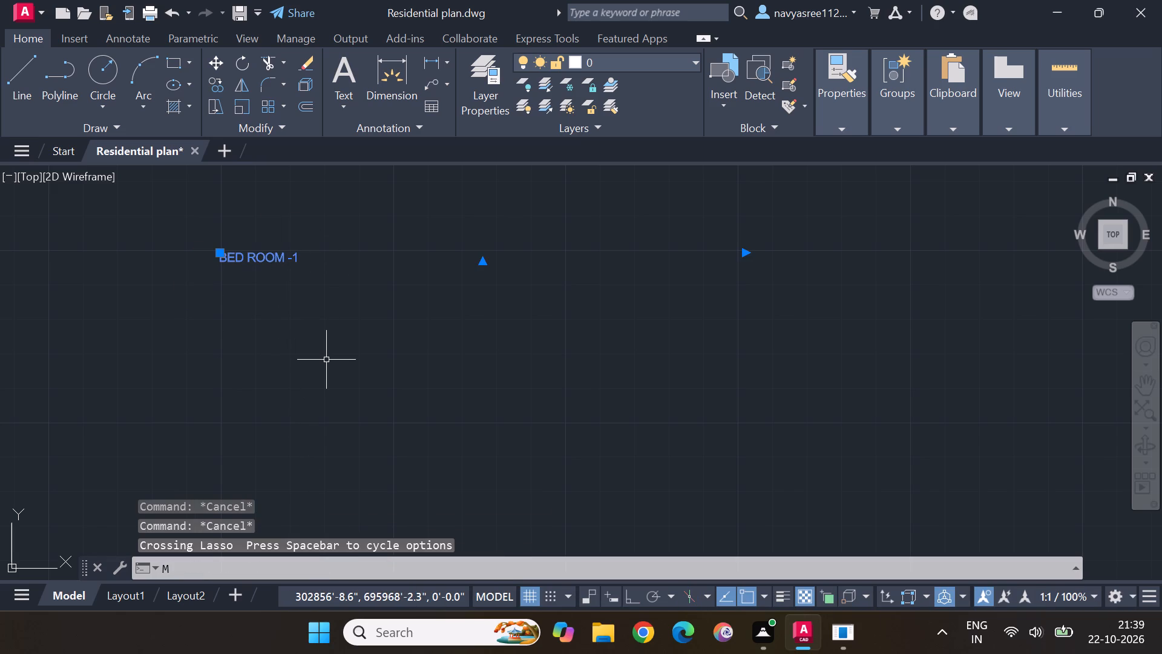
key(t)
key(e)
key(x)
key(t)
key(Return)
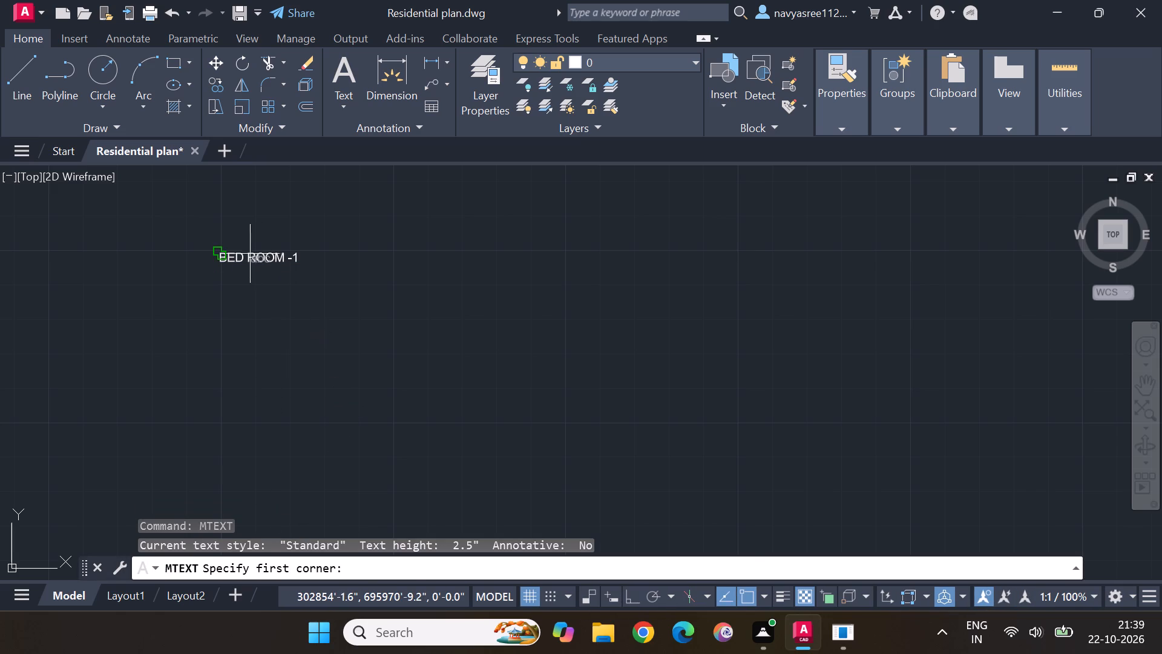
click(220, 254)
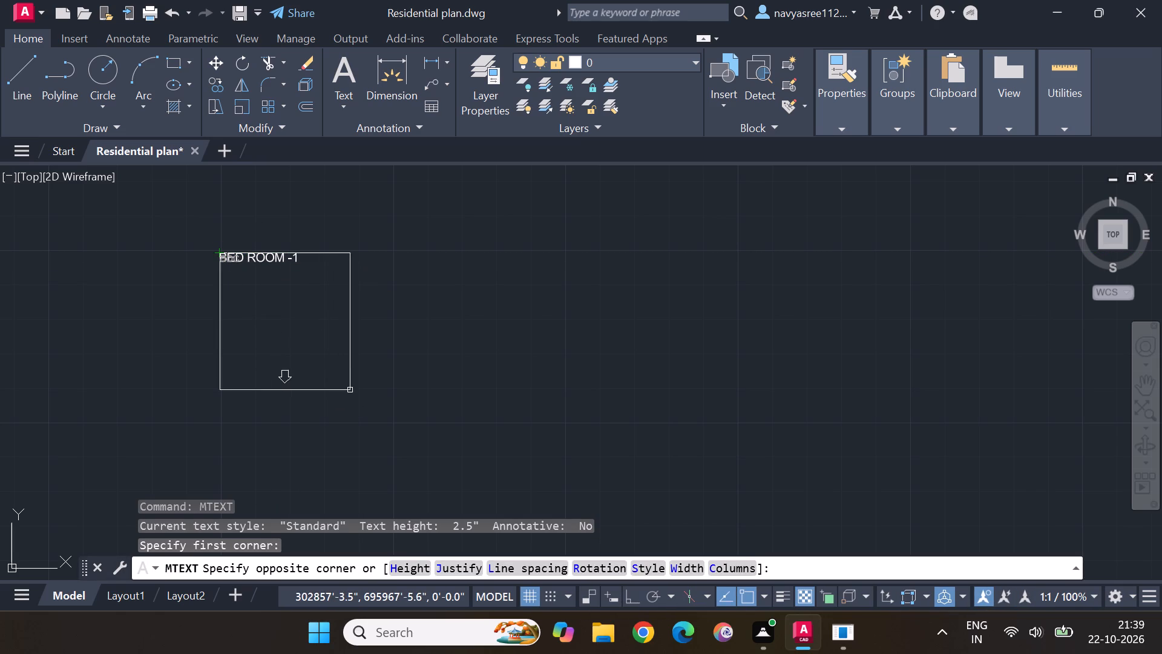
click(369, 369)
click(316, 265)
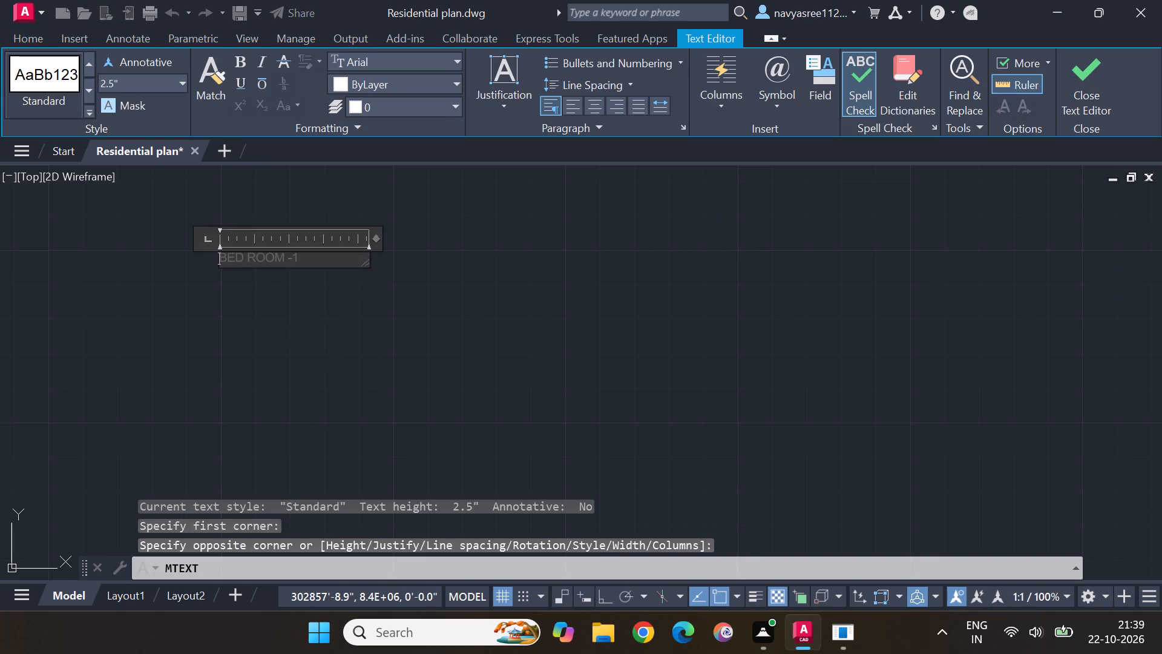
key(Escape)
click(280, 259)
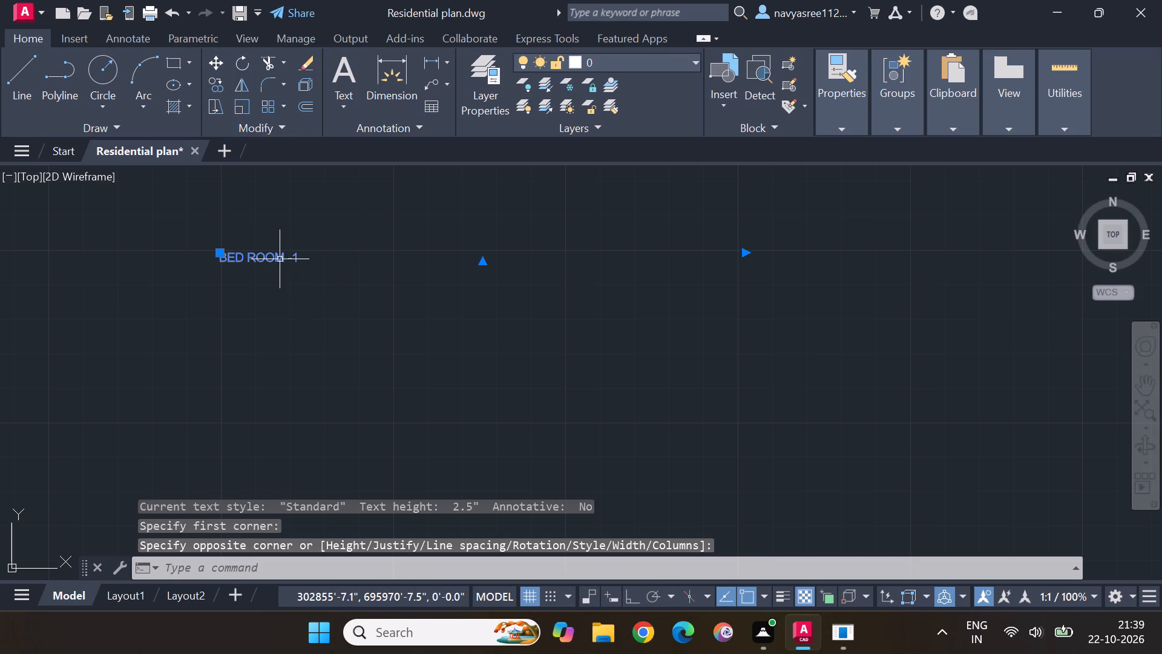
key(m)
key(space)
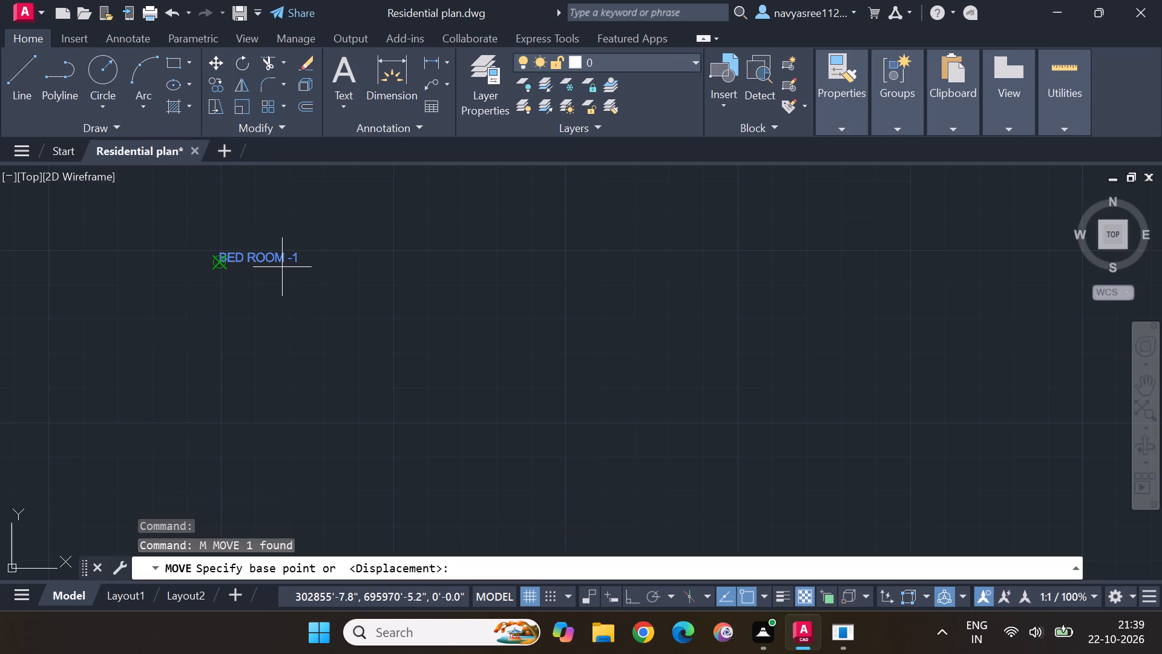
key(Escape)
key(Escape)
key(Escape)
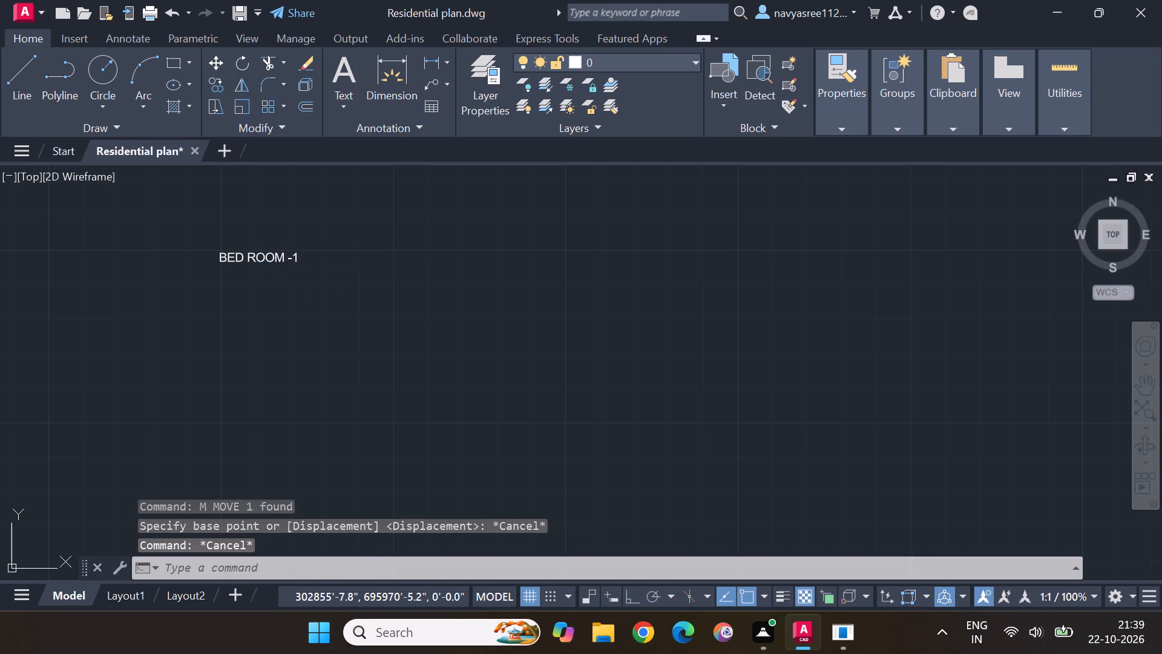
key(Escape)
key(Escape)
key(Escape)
Open the BED ROOM -1 multiline text for editing and indent its line by six spaces.
key(m)
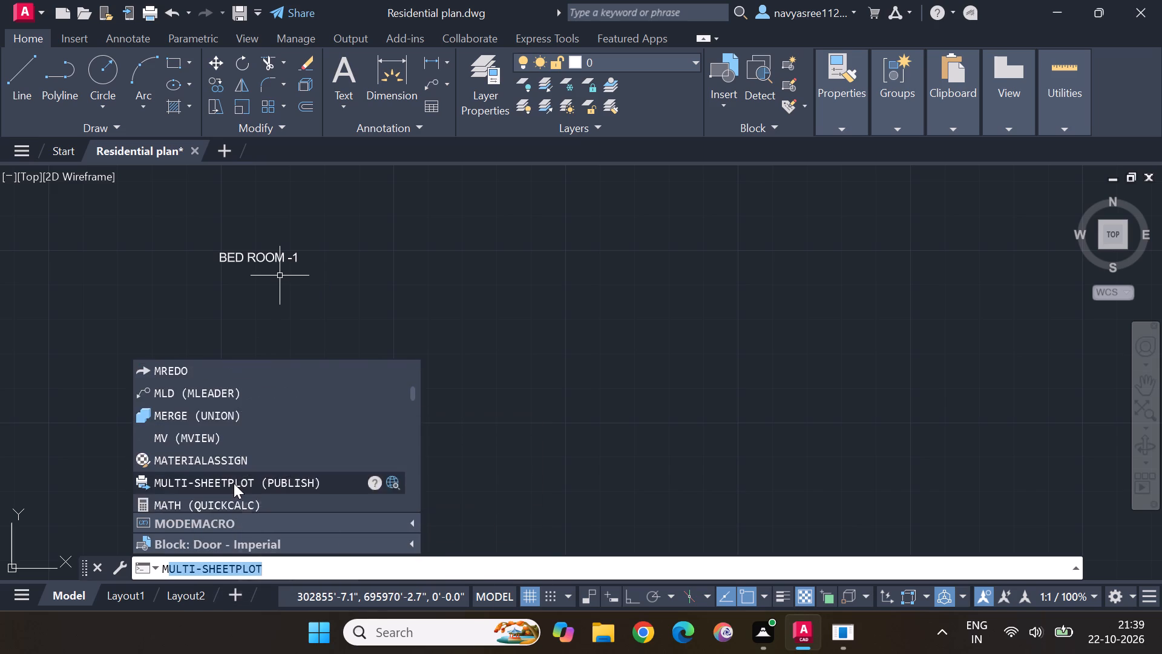
scroll(234, 483, up, 3)
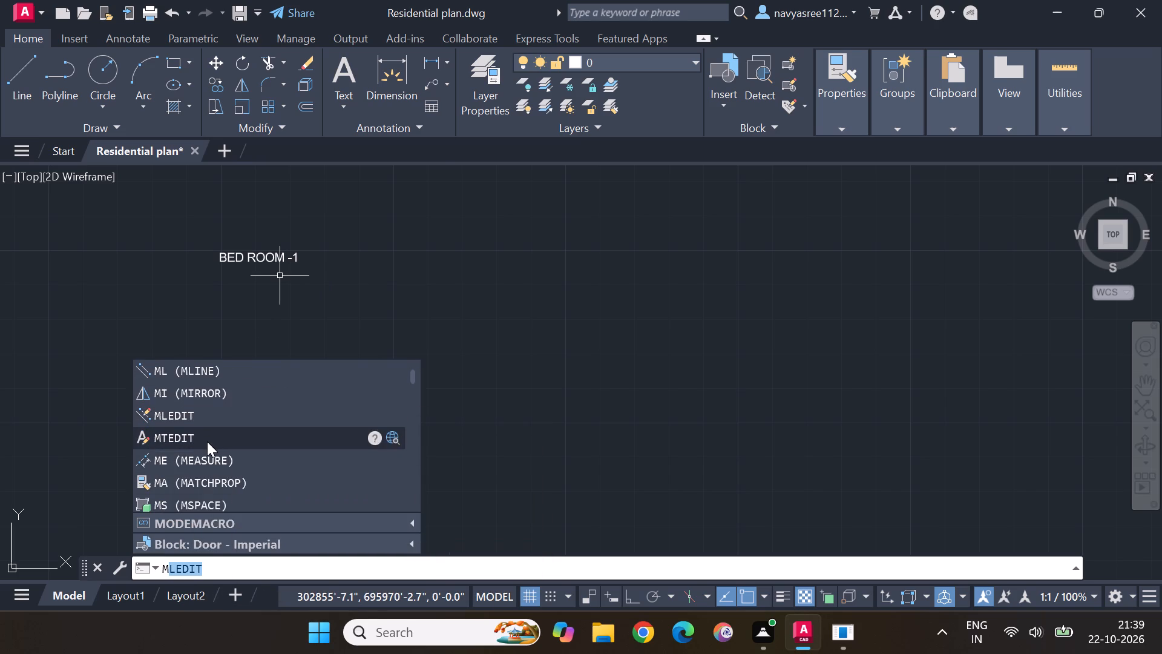
click(207, 441)
click(231, 257)
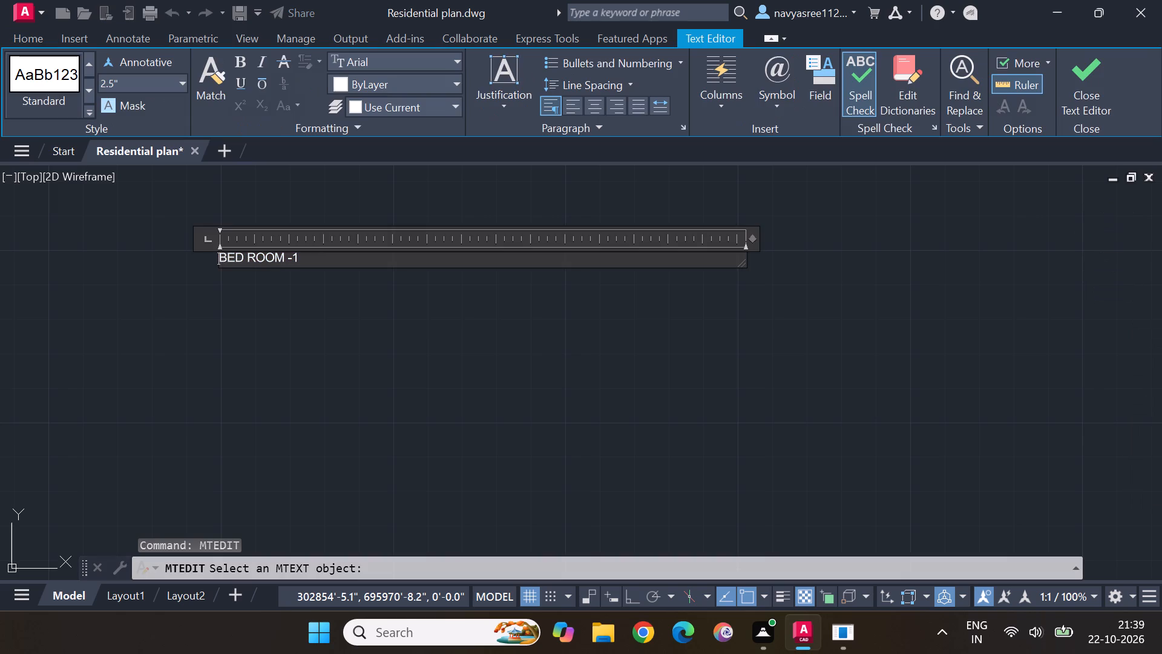
key(space)
key(space)
key(space)
key(space)
key(space)
key(space)
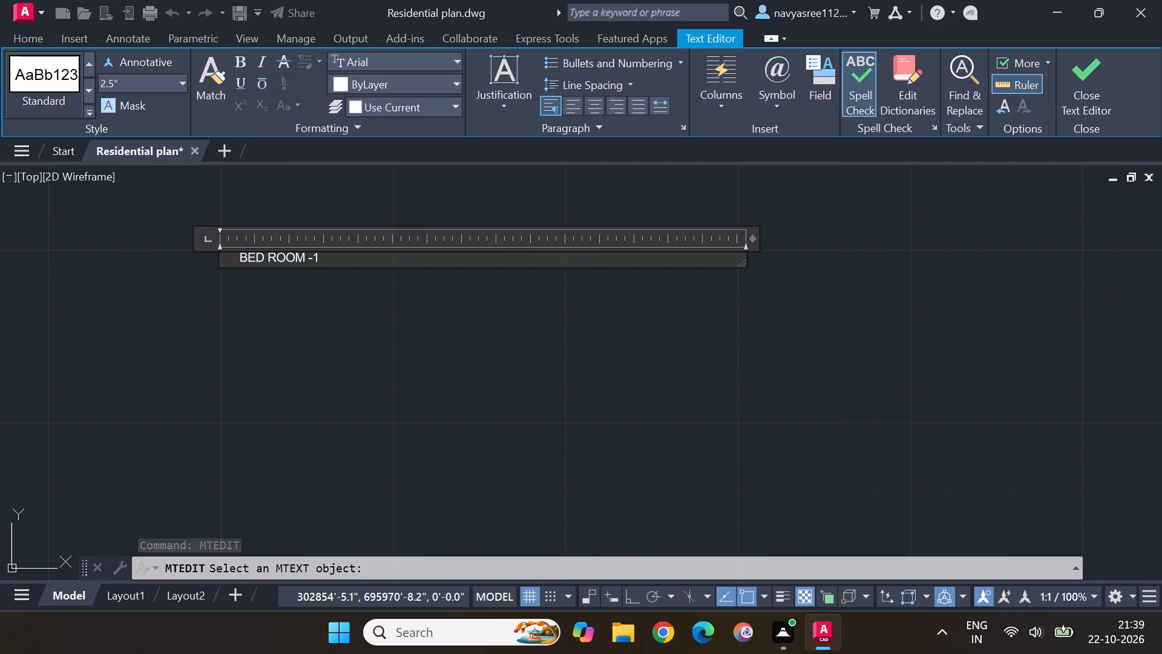
Add a second line reading 12' 0" X 12' 0" under BED ROOM -1, indented by six spaces, and finish the text edit.
click(322, 259)
key(Return)
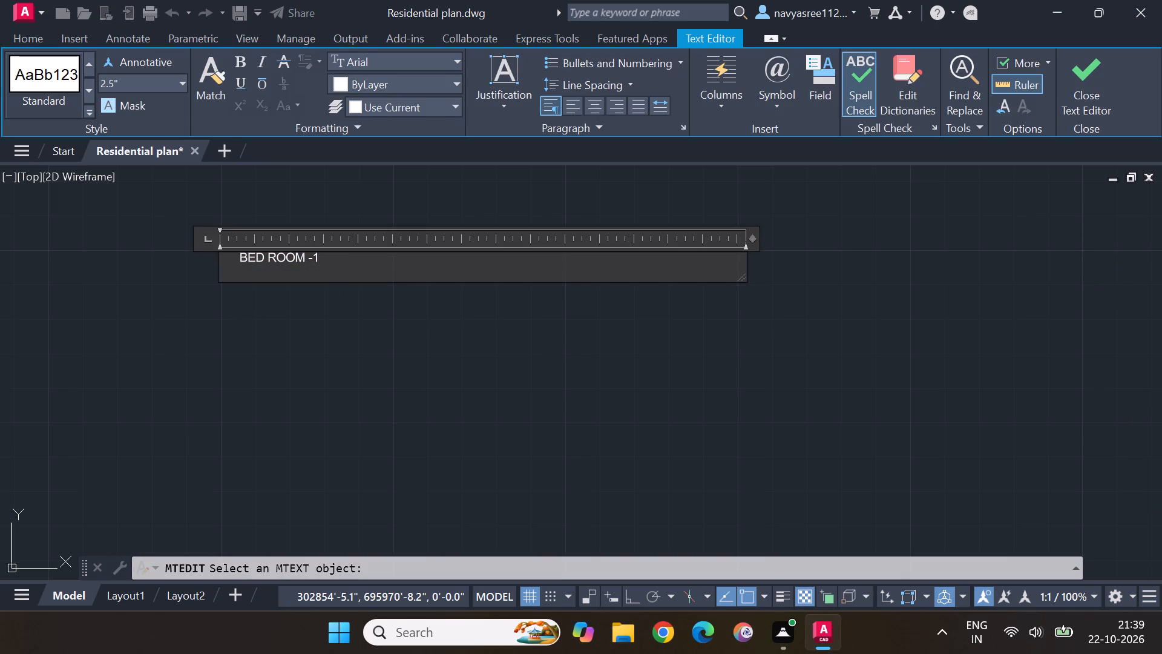
key(space)
key(space)
key(space)
key(space)
key(space)
key(space)
text(12)
key(apostrophe)
key(space)
text(0)
key(shift+quotedbl)
key(space)
key(x)
key(space)
text(12)
key(apostrophe)
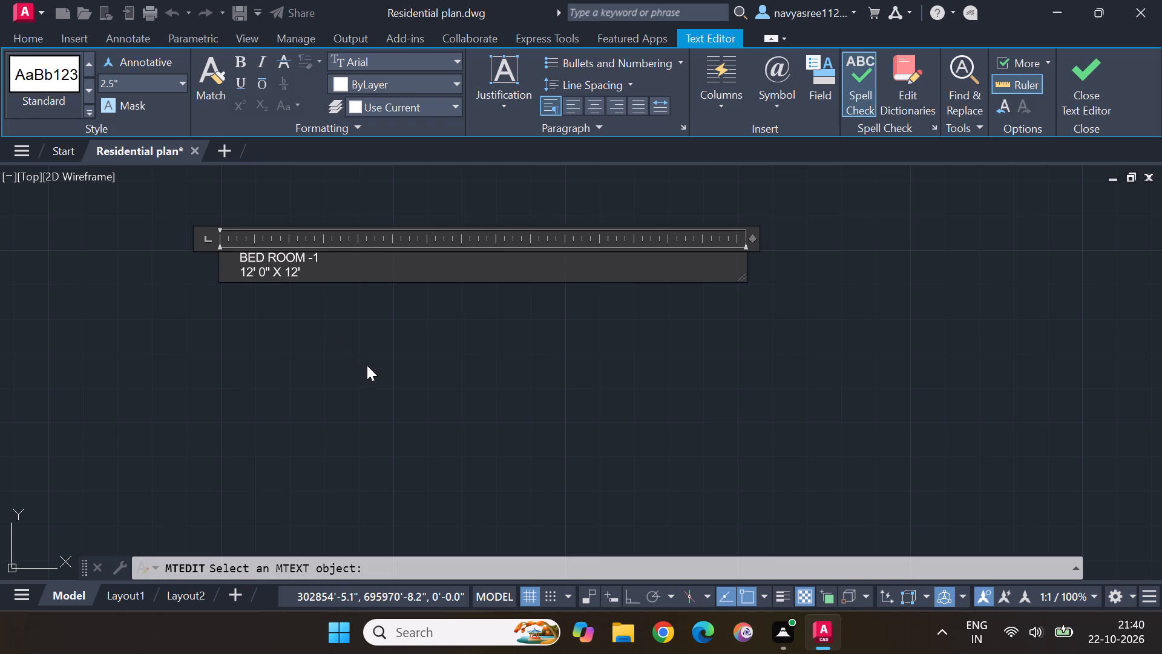
key(space)
key(0)
key(shift+quotedbl)
key(Escape)
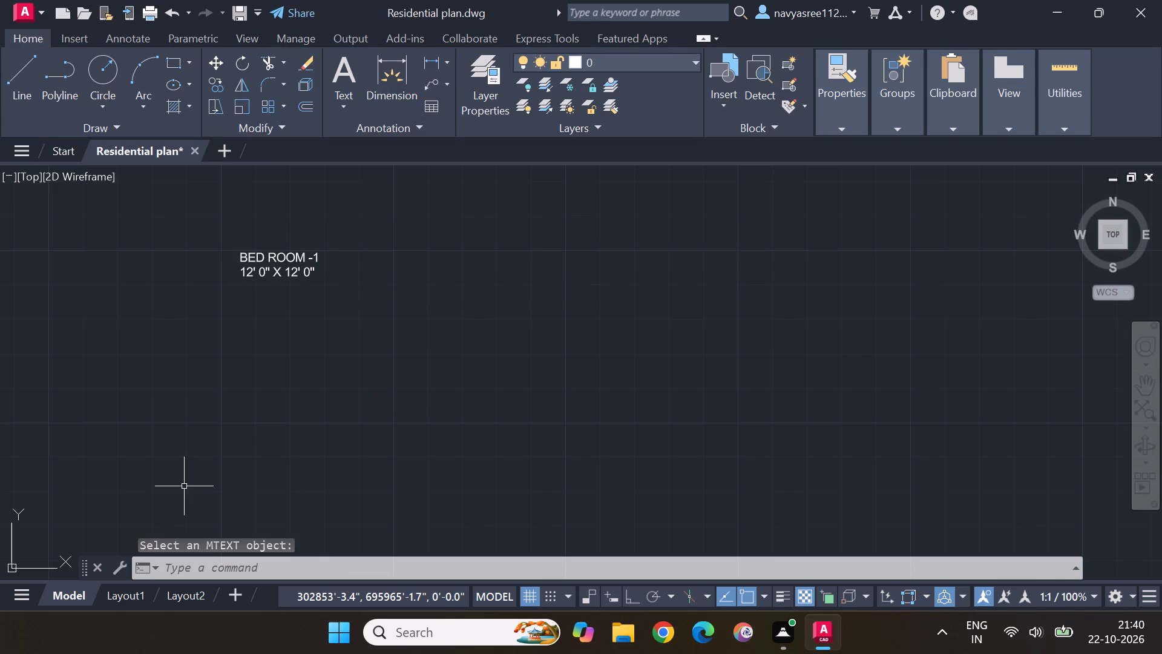
Move the BED ROOM -1 label into the plan's upper-left bedroom, in the open space between the bed and the bathroom door.
scroll(225, 509, down, 1)
middle_drag(589, 398, 546, 393)
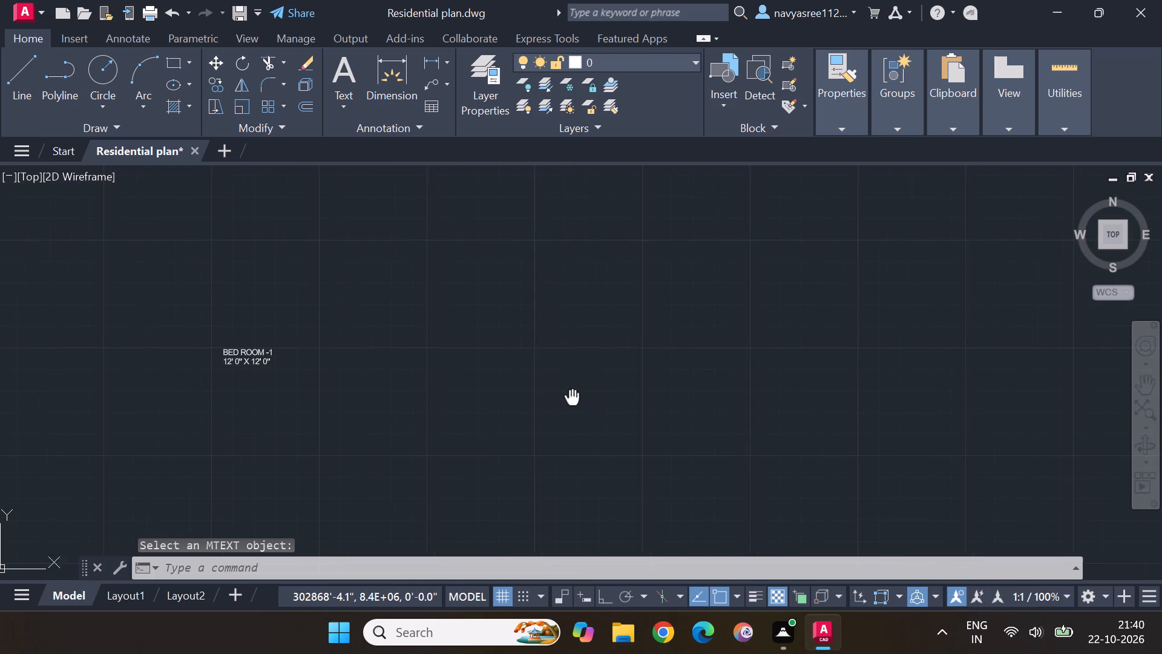
middle_drag(546, 393, 440, 352)
scroll(459, 342, down, 2)
scroll(323, 331, up, 2)
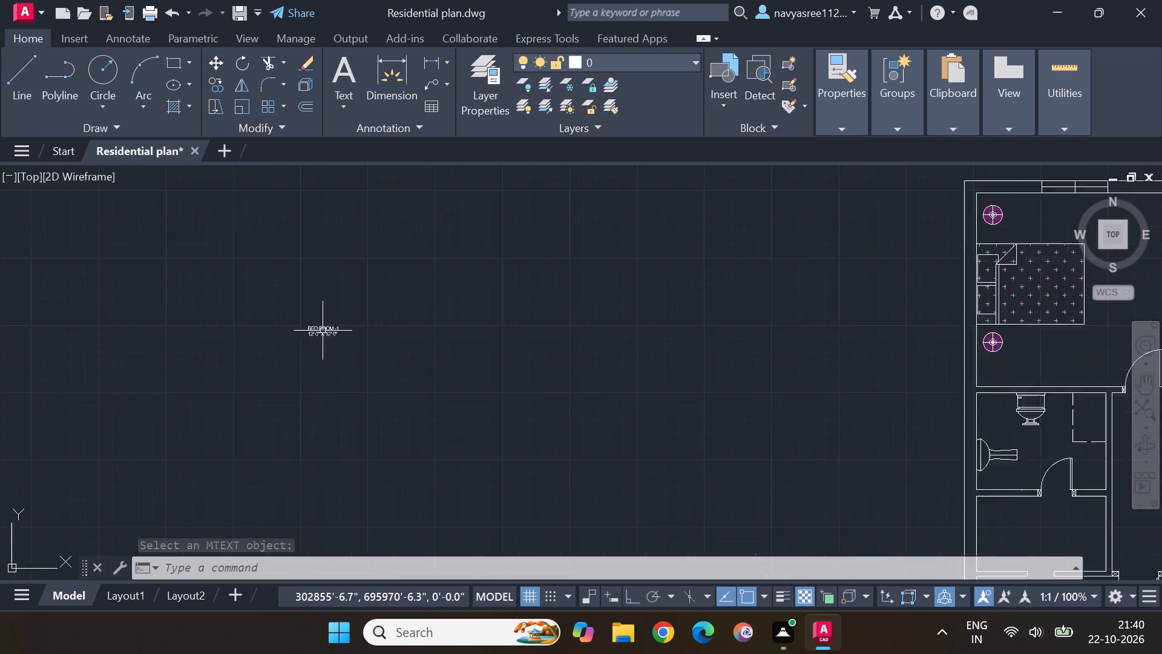
scroll(323, 331, up, 1)
drag(379, 363, 392, 320)
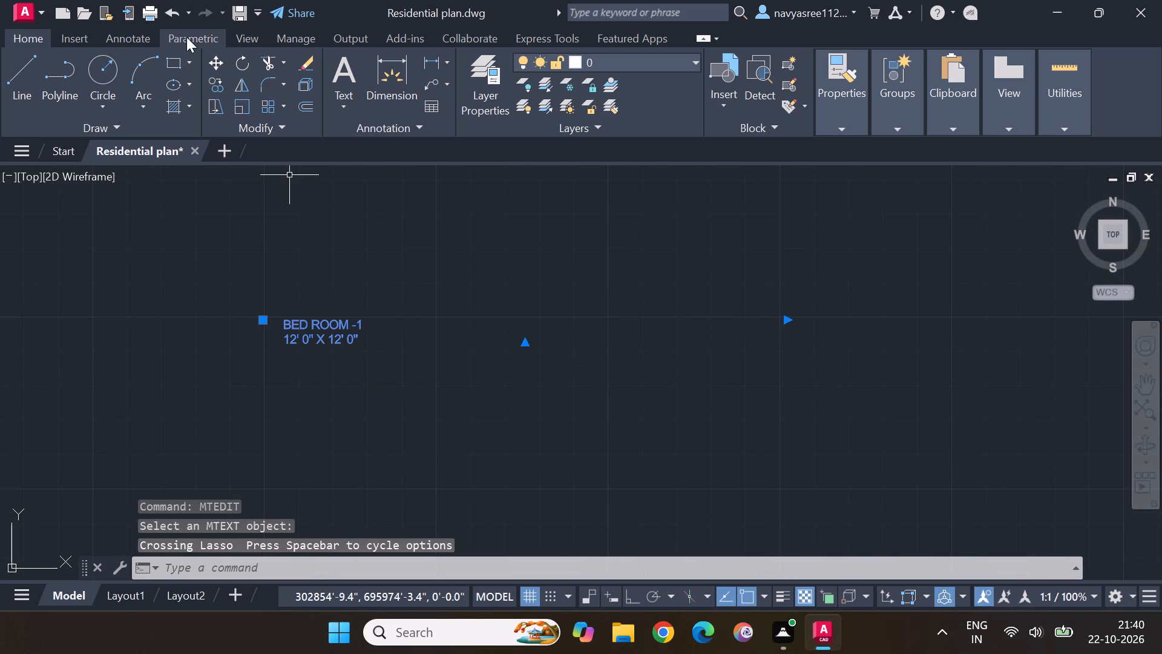
click(211, 59)
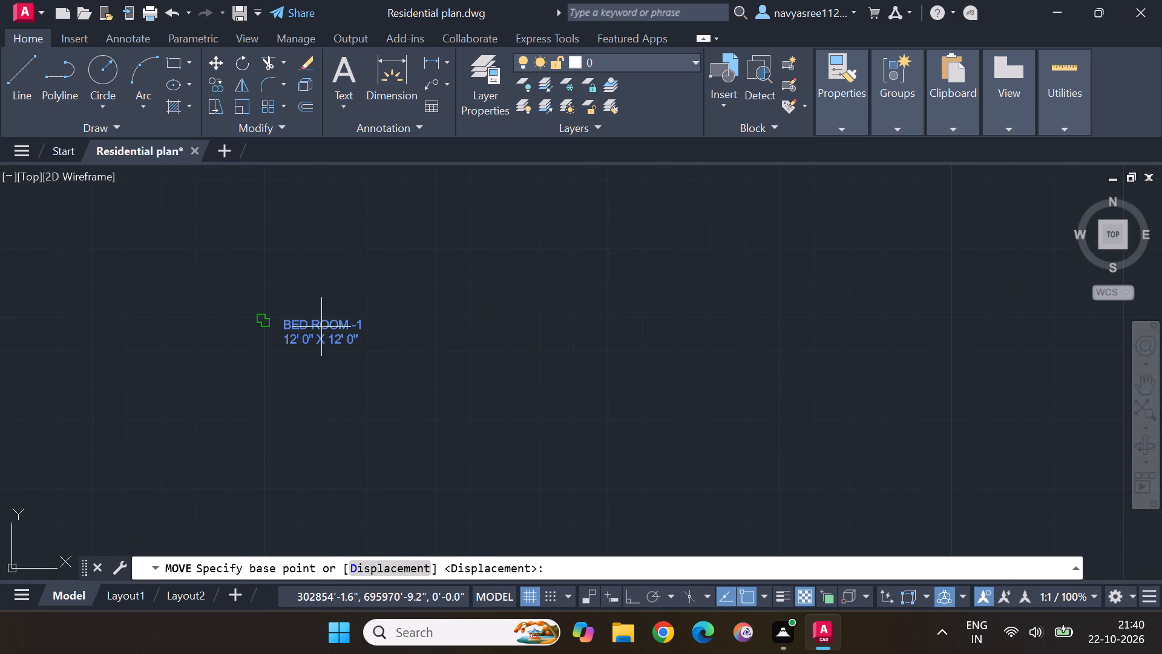
click(321, 327)
scroll(717, 277, down, 2)
middle_drag(884, 273, 269, 301)
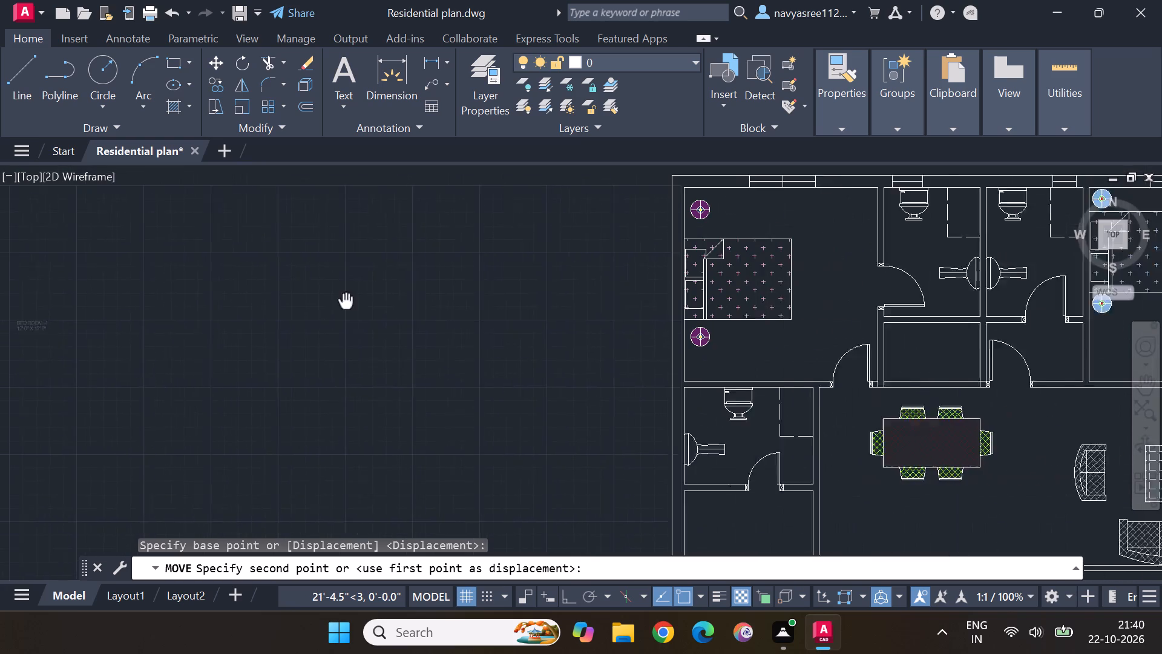
middle_drag(269, 301, 258, 301)
scroll(721, 274, up, 2)
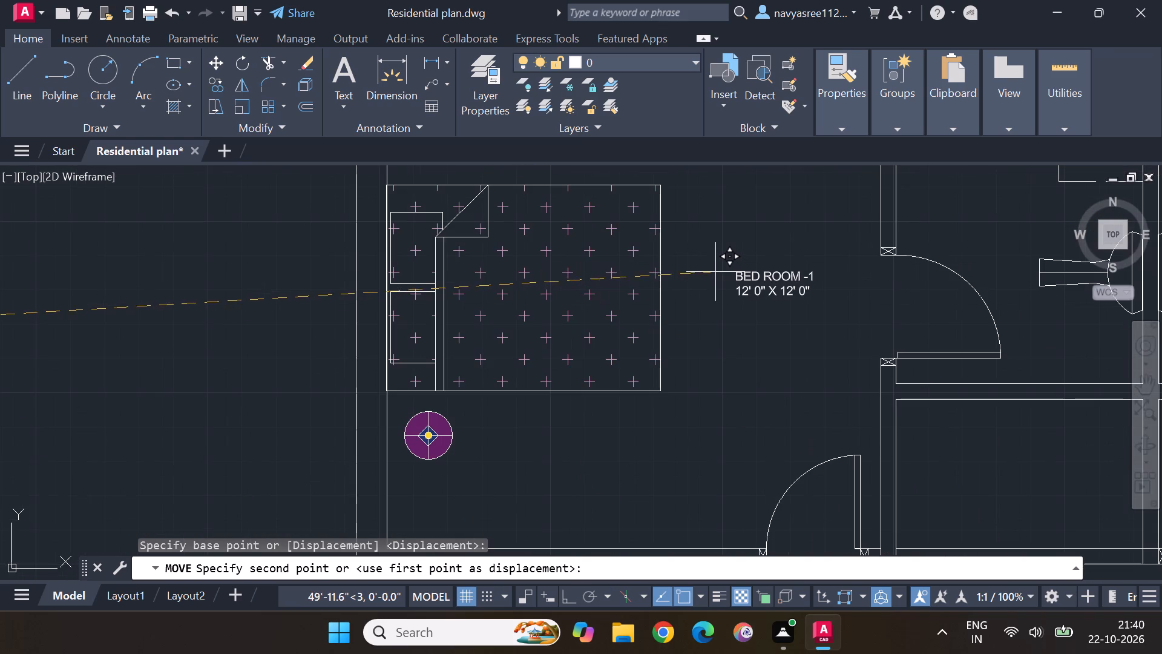
click(712, 258)
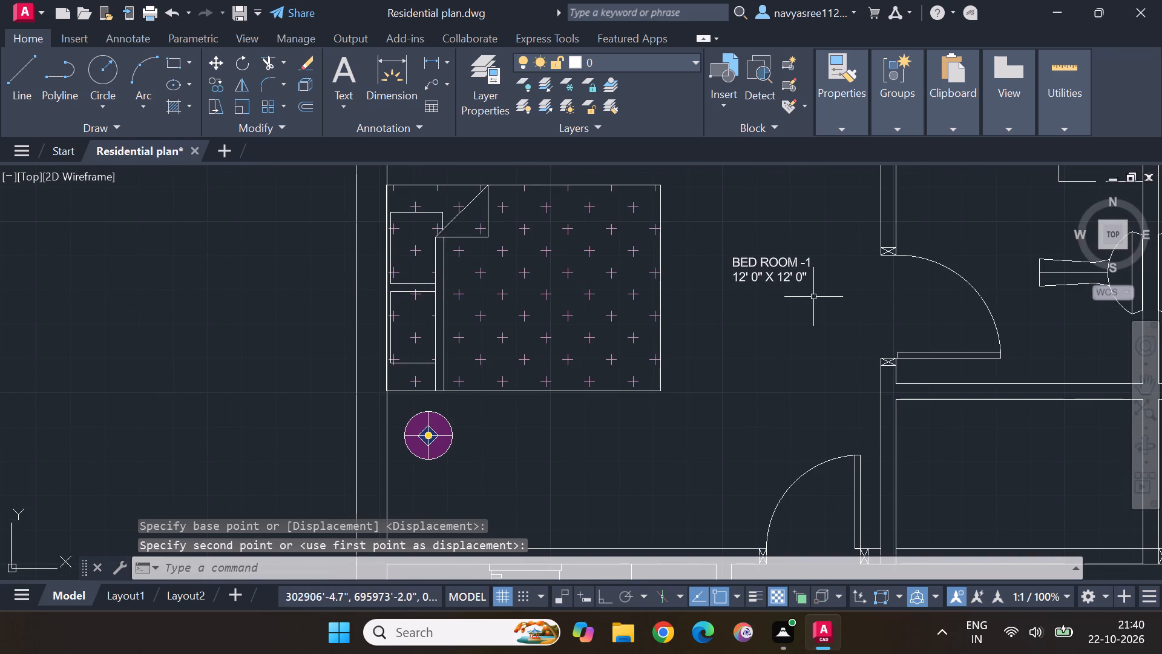
Scale the BED ROOM -1 label up freehand from its insertion point to roughly one and a half times its size.
drag(801, 295, 831, 263)
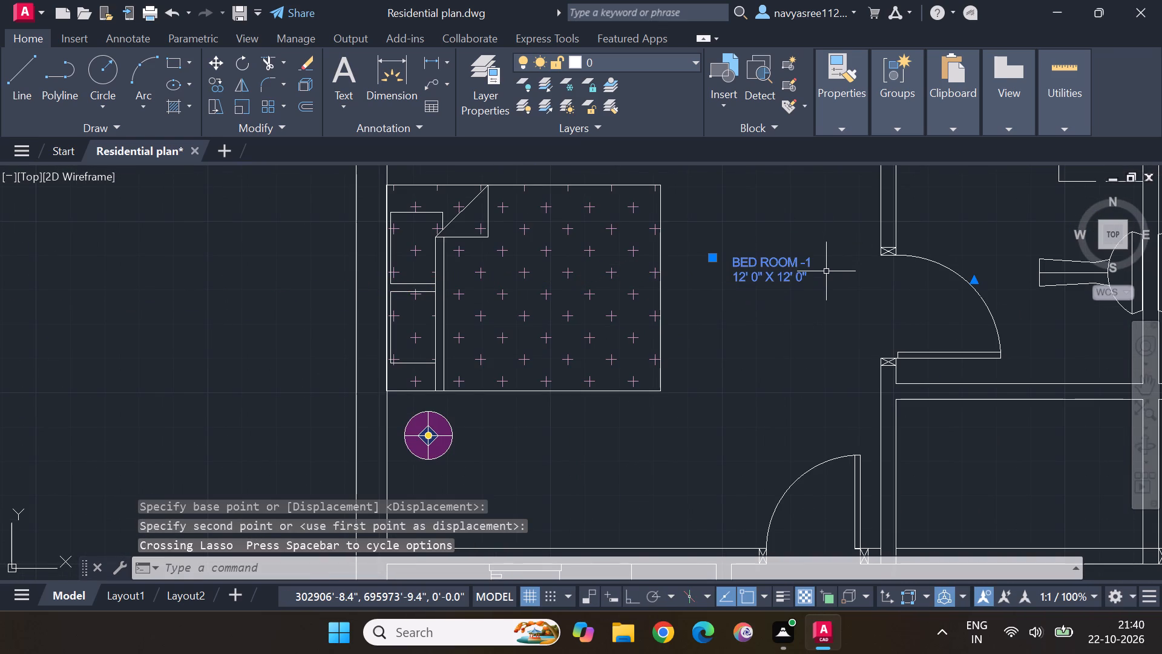
text(SC)
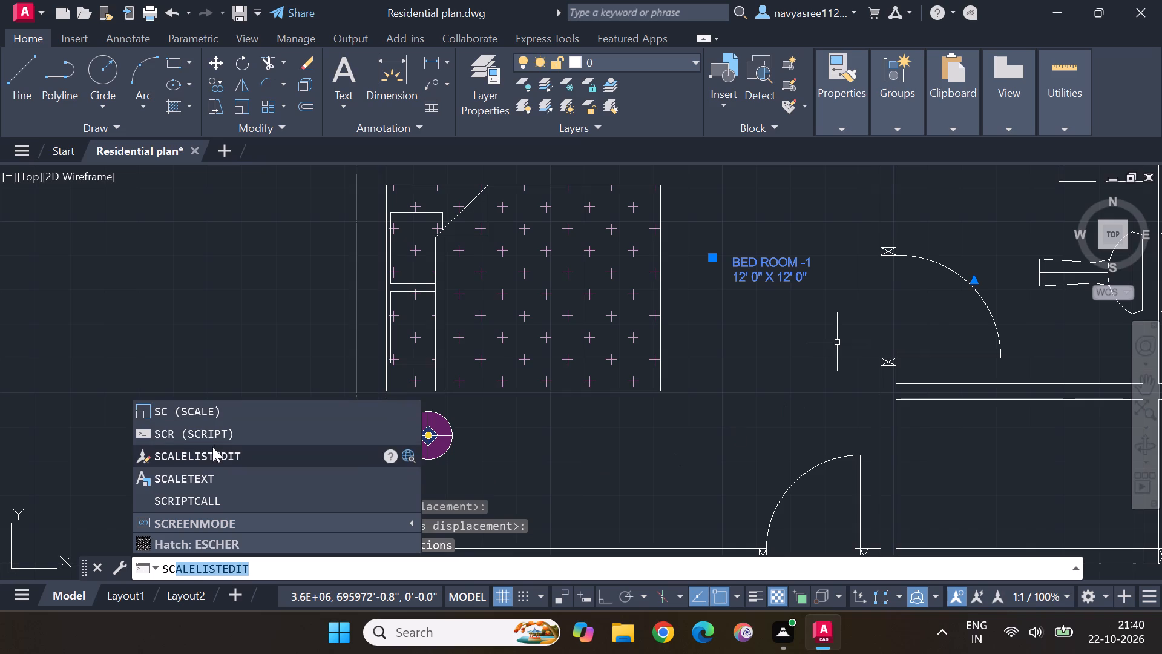
drag(225, 411, 235, 411)
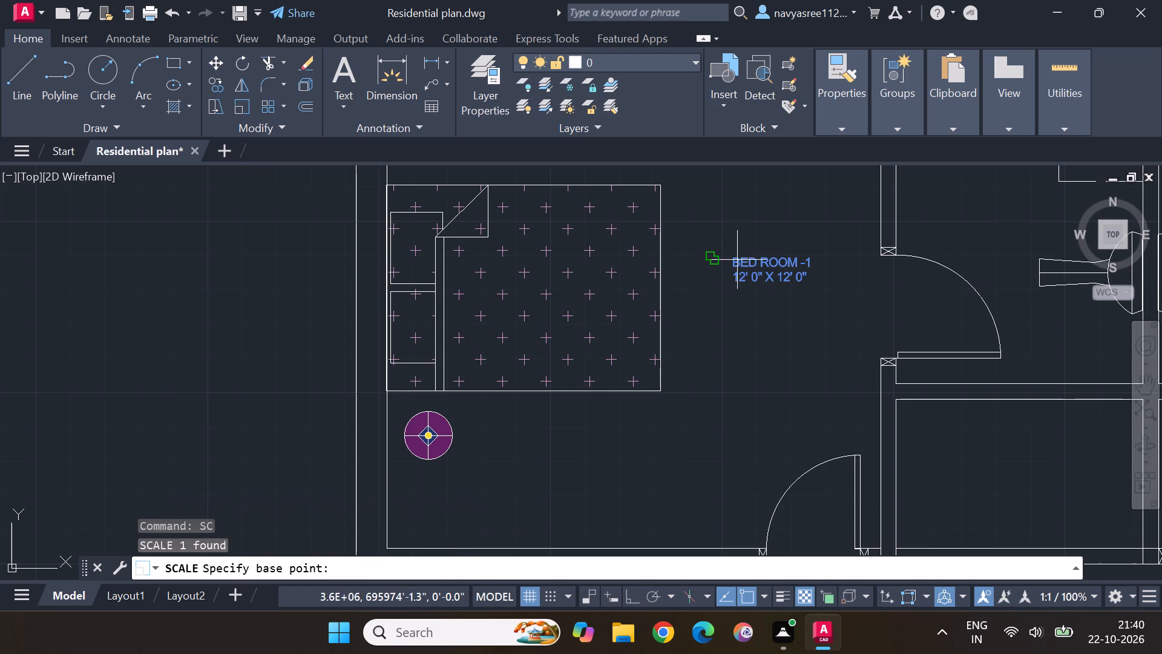
click(737, 260)
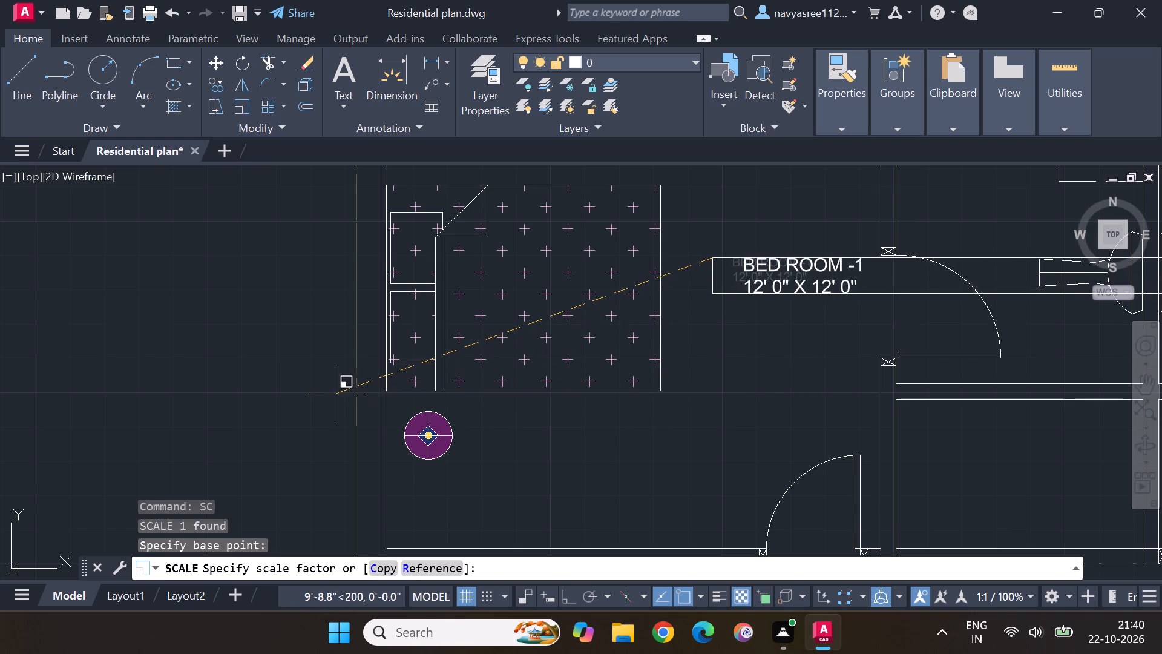
click(355, 392)
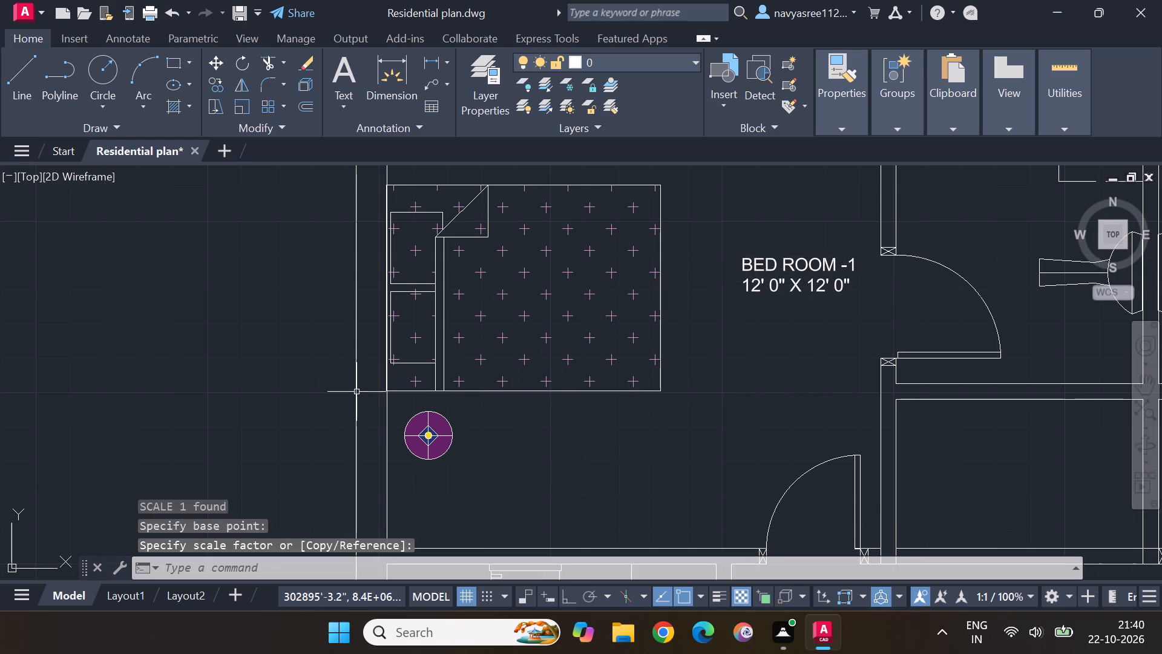
Move the enlarged BED ROOM -1 label about 1'-0" toward the bed, clear of the bathroom door.
scroll(792, 335, down, 2)
click(793, 315)
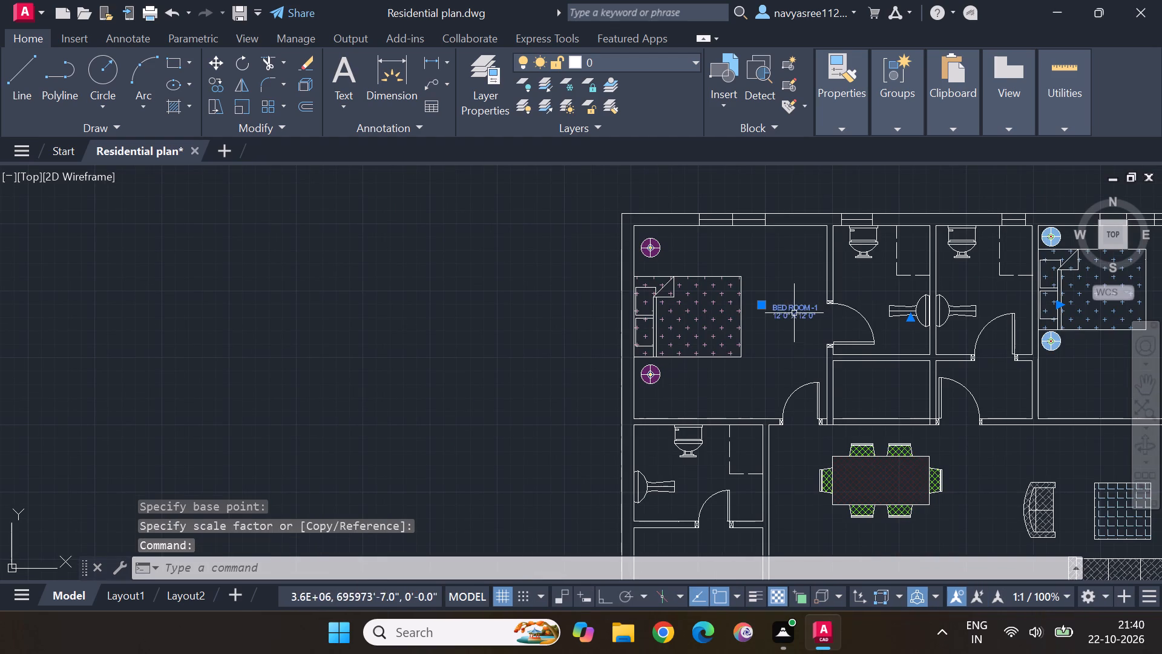
click(214, 63)
scroll(792, 309, up, 4)
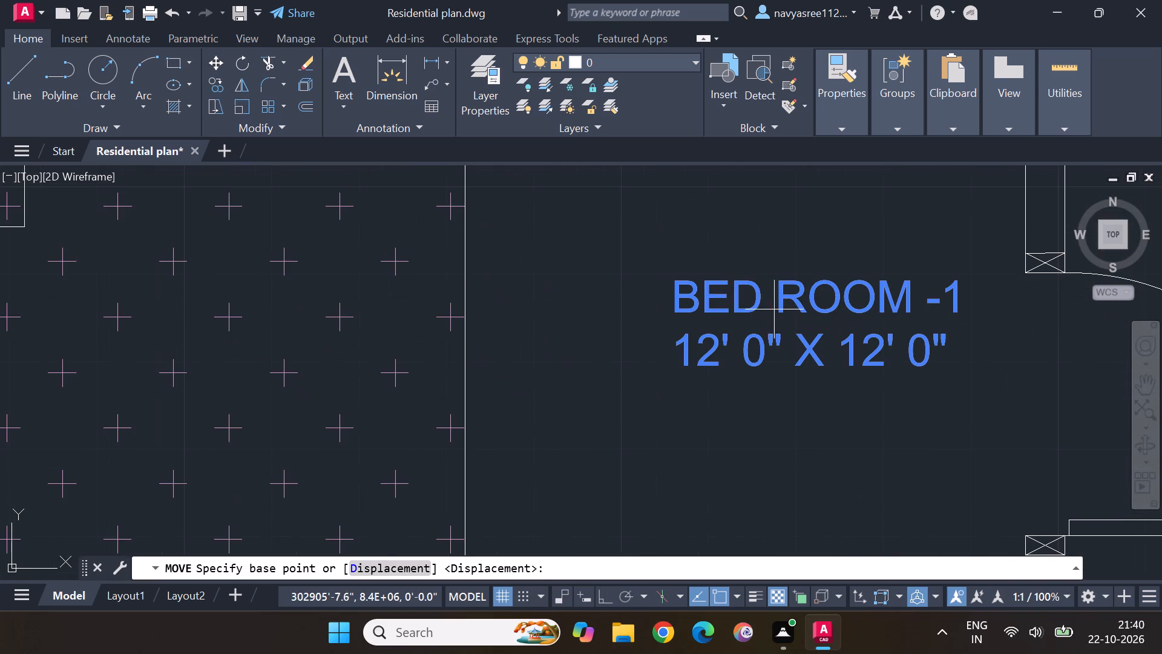
click(752, 307)
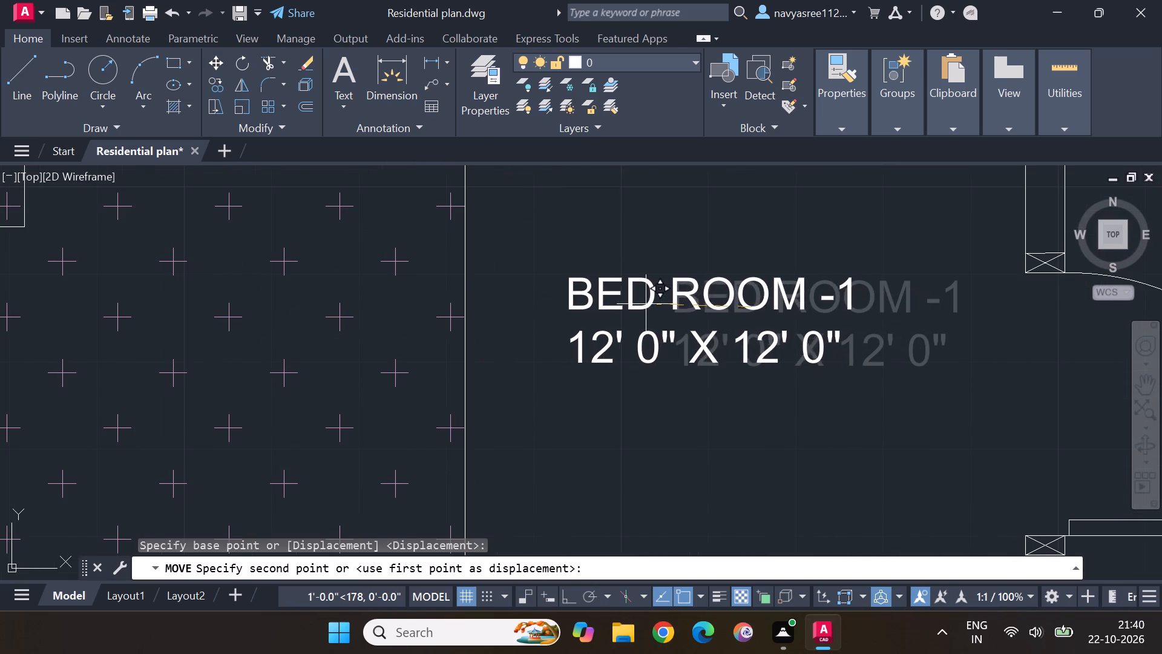
click(645, 305)
scroll(808, 323, down, 3)
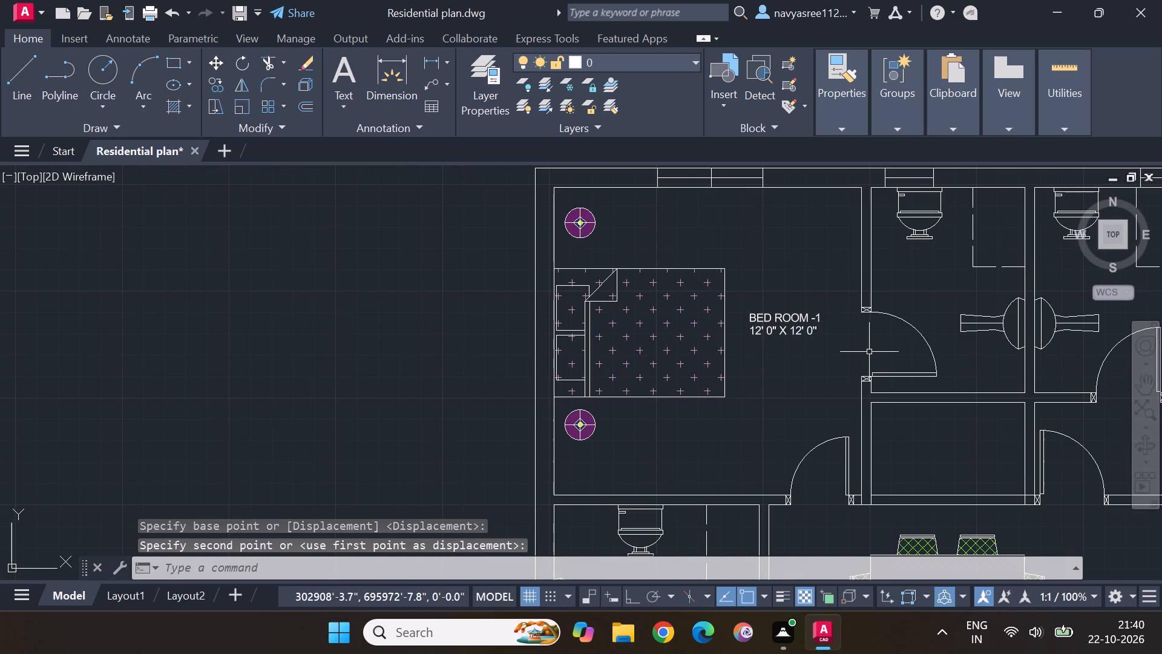
scroll(868, 352, down, 1)
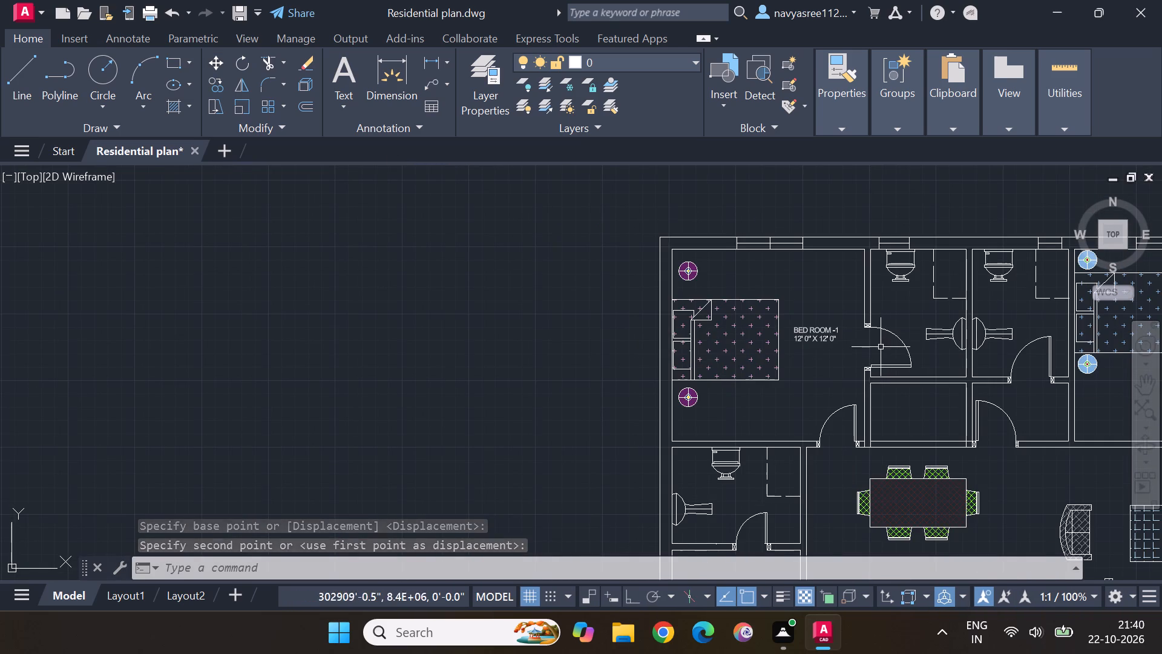
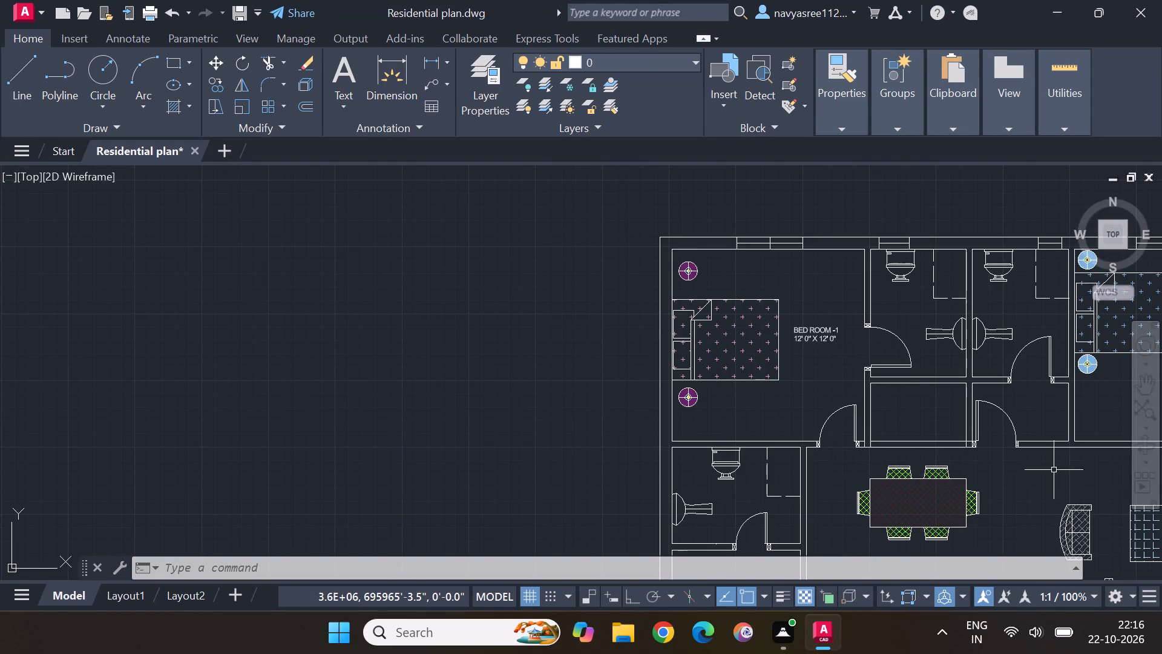
Start a multiline text label in the empty area beside the plan's BED ROOM -1, with the first line BED ROOM -2.
middle_drag(1037, 493, 783, 421)
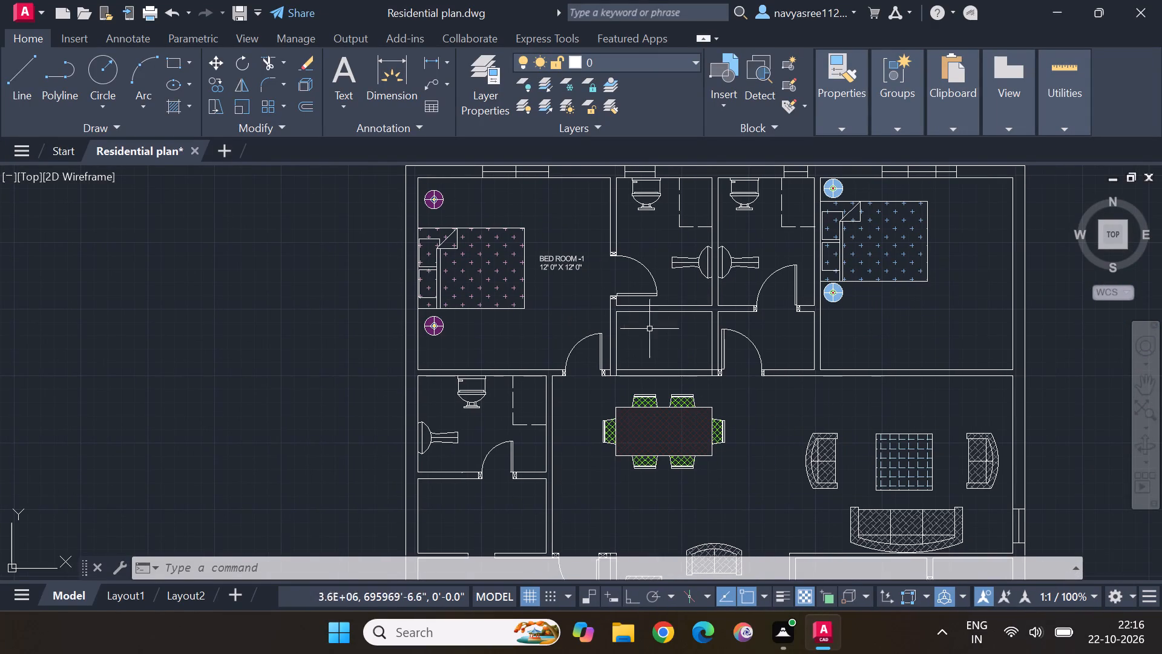
middle_drag(300, 220, 412, 225)
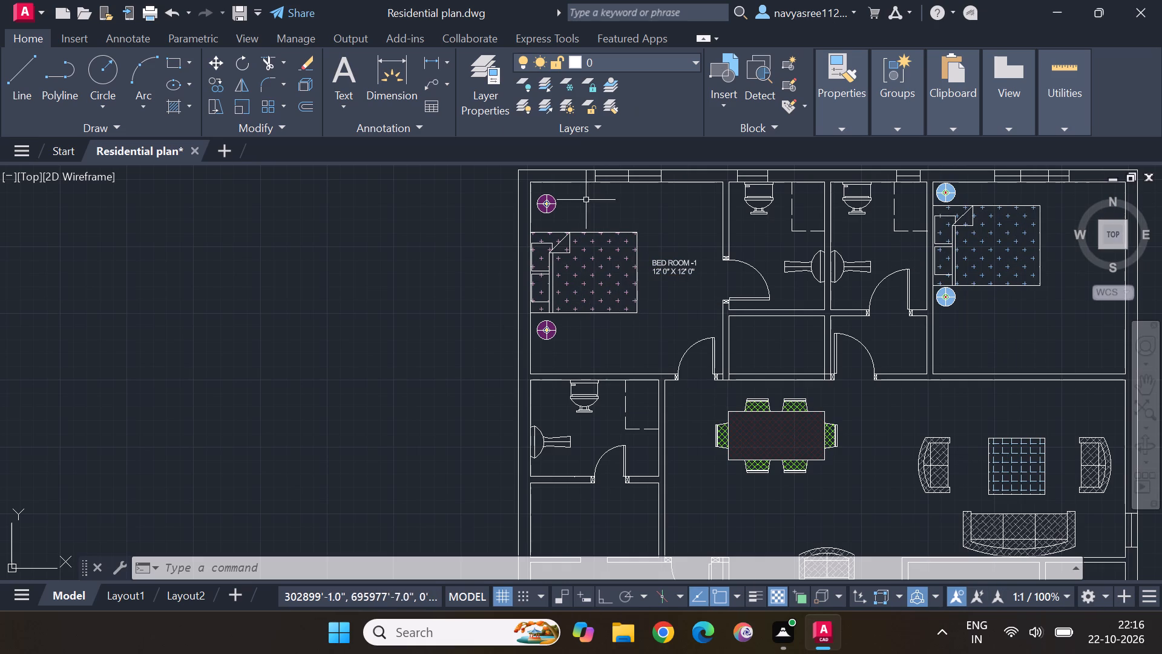
click(345, 108)
click(384, 140)
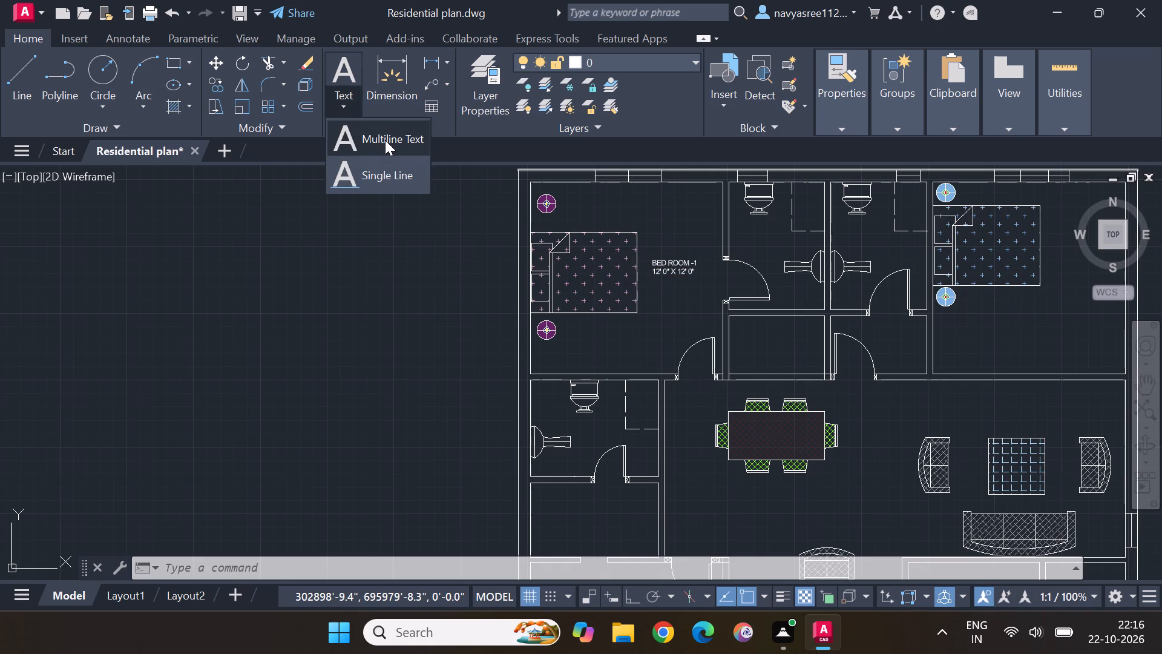
drag(184, 266, 192, 262)
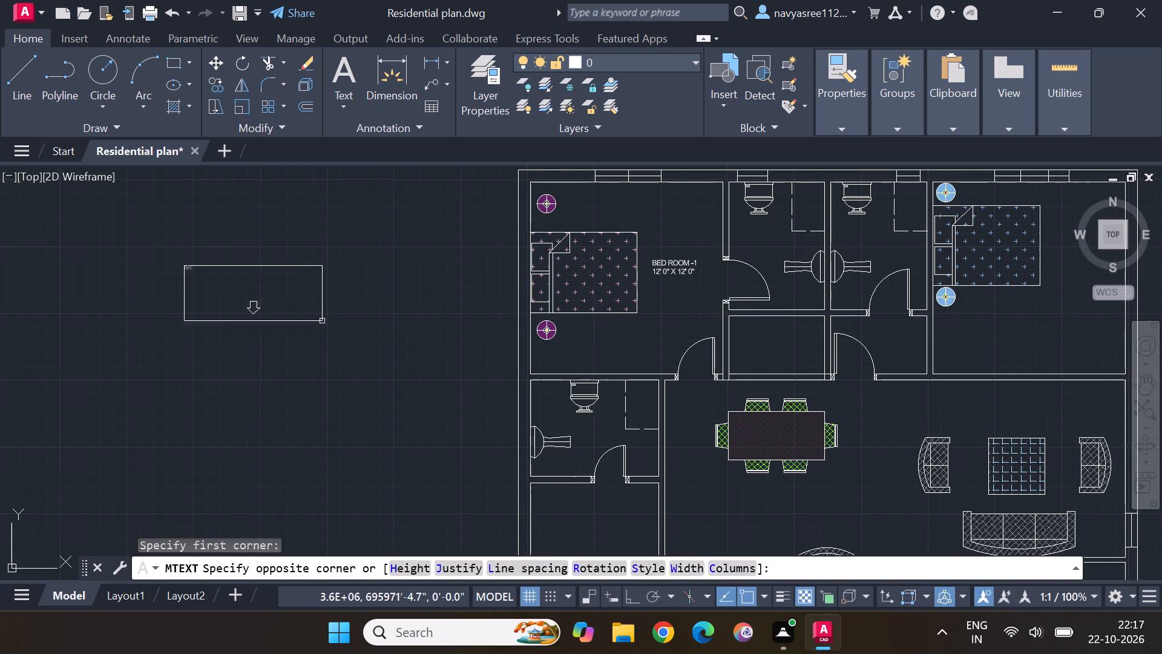
click(391, 373)
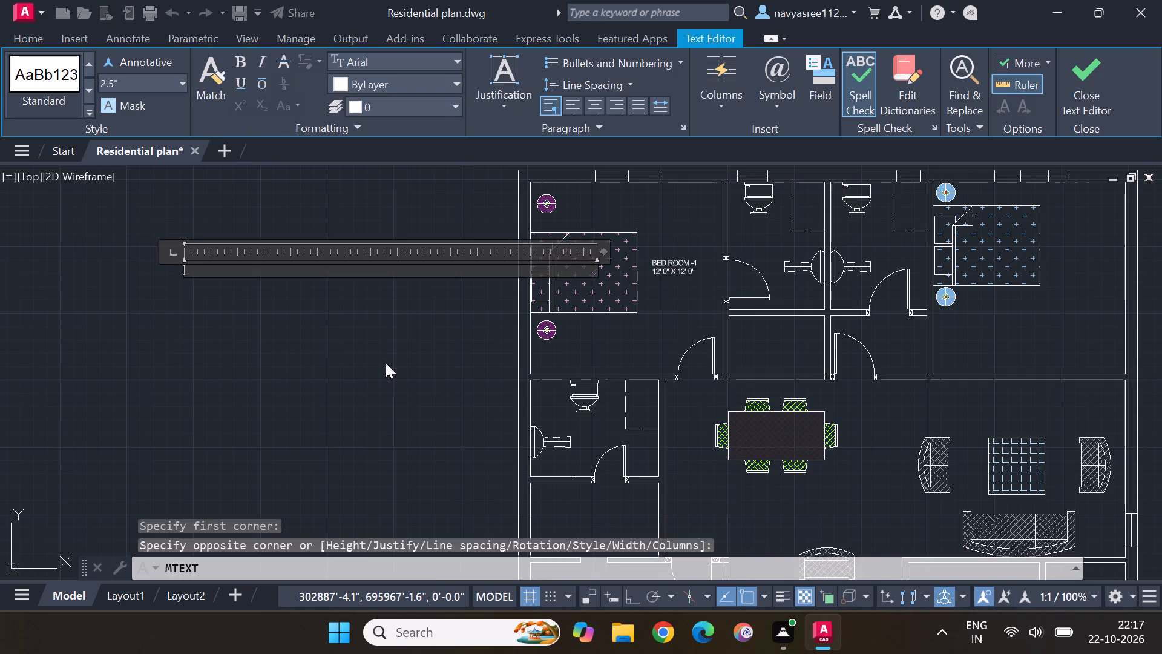
key(b)
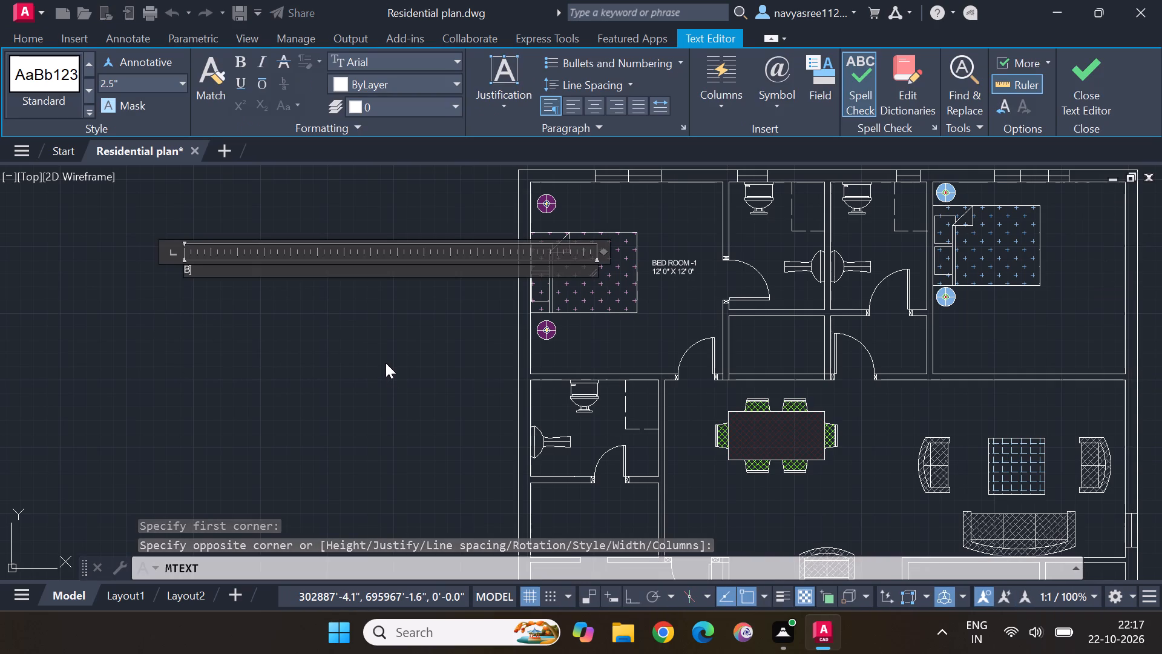
text(ED)
key(space)
text(ROOM)
key(space)
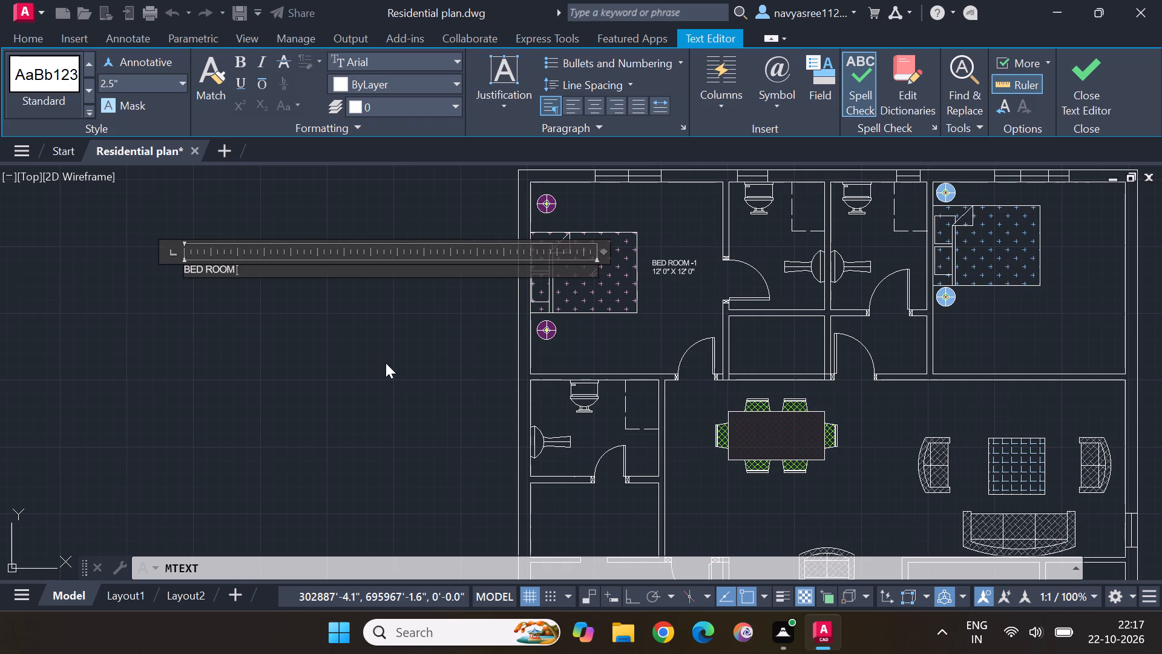
text(-2)
Add a second line reading 11' 0" X 12' 0" under BED ROOM -2 and finish the text edit.
key(Return)
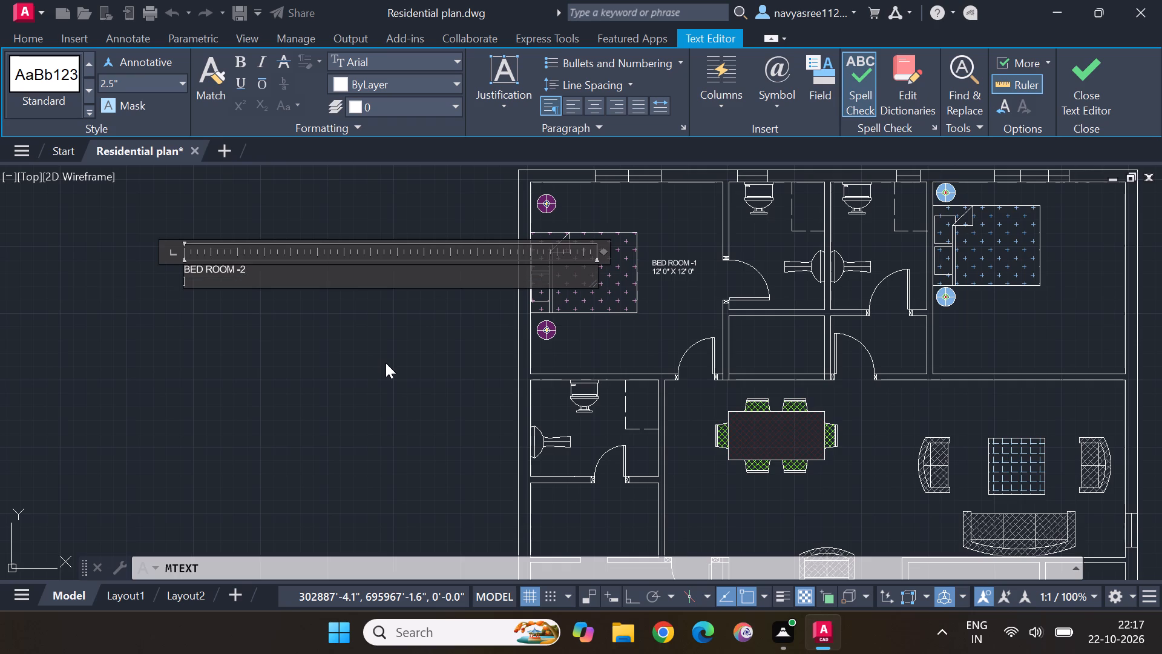
key(1)
text(1')
key(space)
text(X)
key(space)
text(12)
key(apostrophe)
key(BackSpace)
key(BackSpace)
key(BackSpace)
key(BackSpace)
key(BackSpace)
key(0)
text(" X)
key(space)
text(12')
key(space)
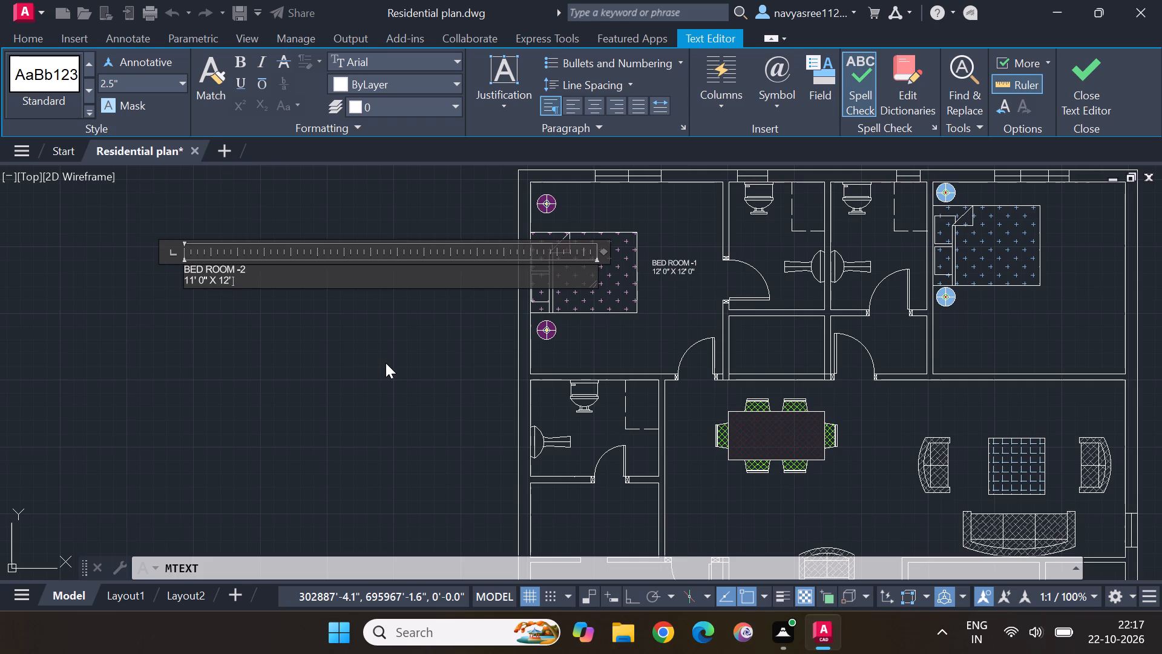
text(0")
key(Return)
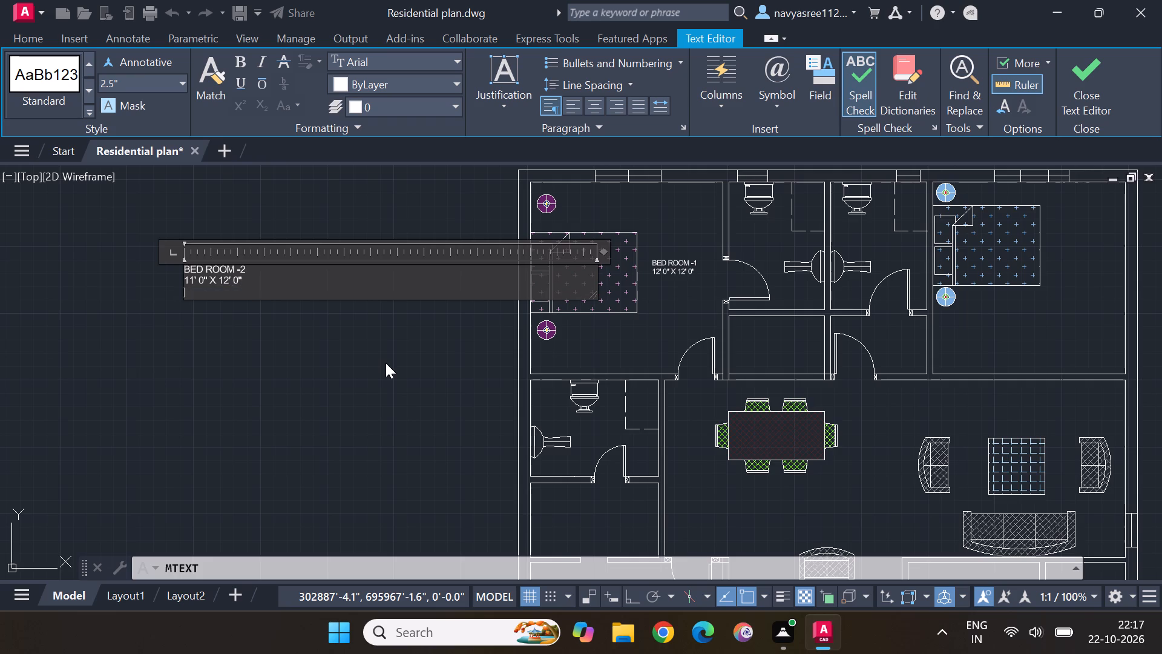
key(Escape)
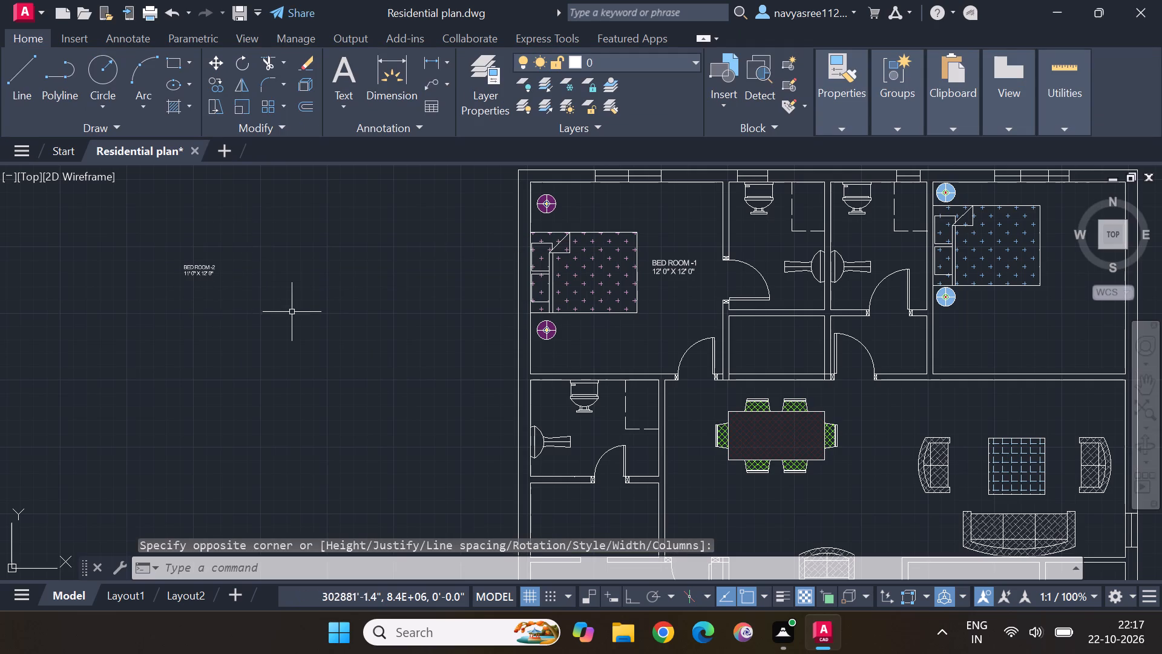
Start a multiline text label below the BED ROOM -2 label, with the first line TOILET -1 indented by four spaces.
middle_drag(292, 312, 564, 329)
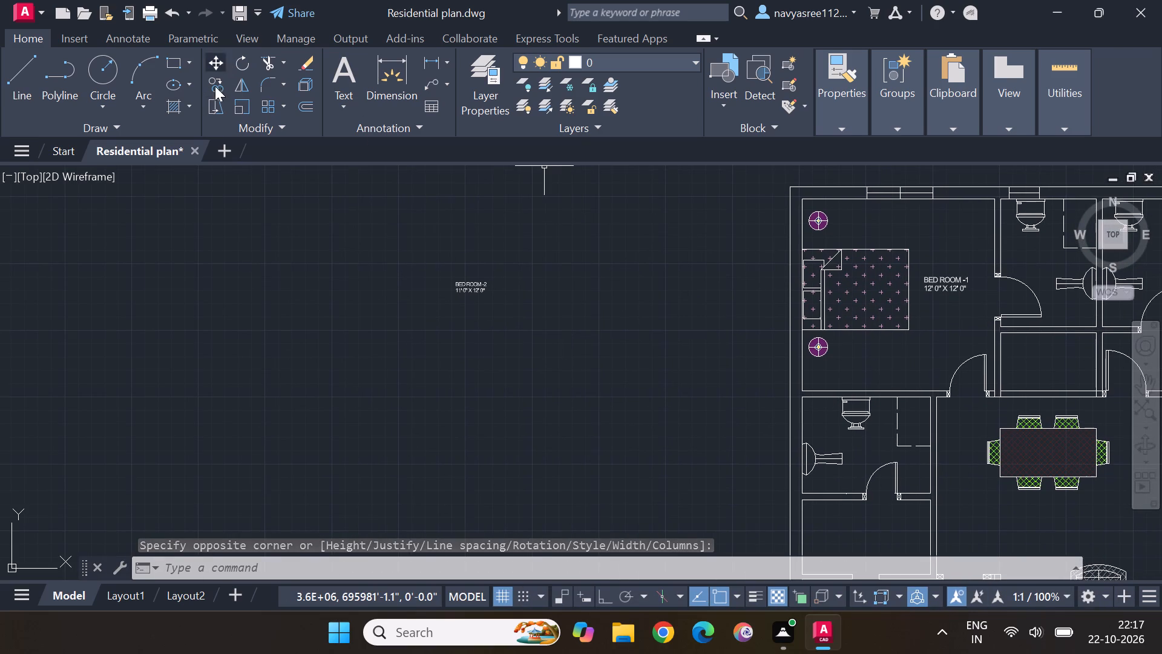
click(344, 104)
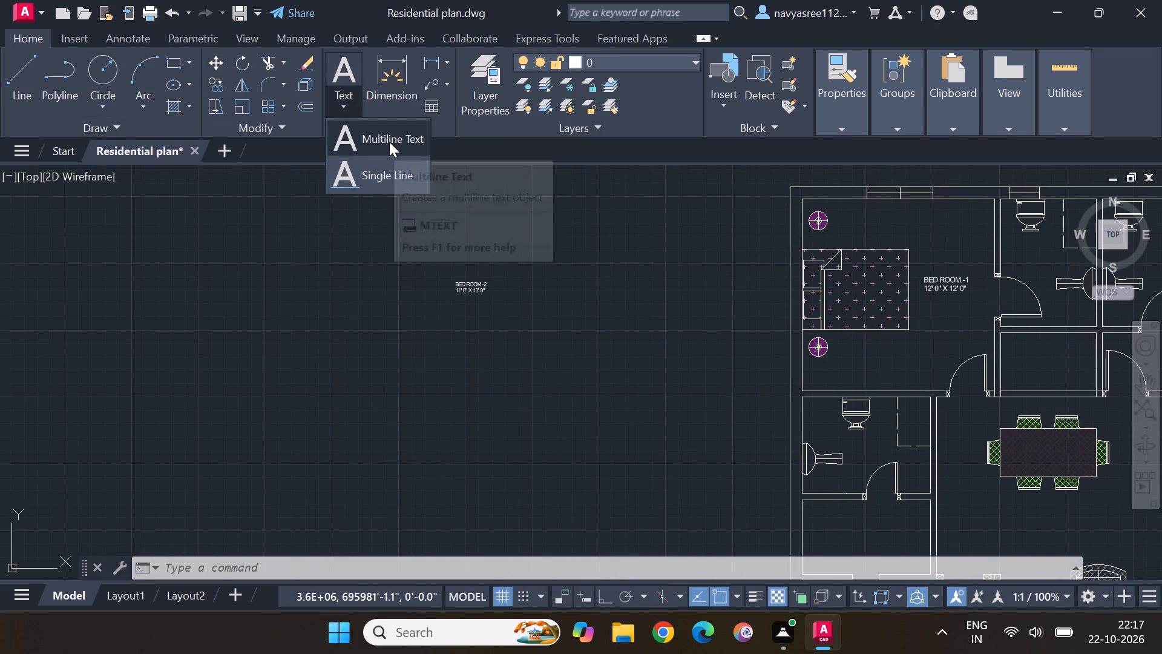
click(390, 142)
click(421, 381)
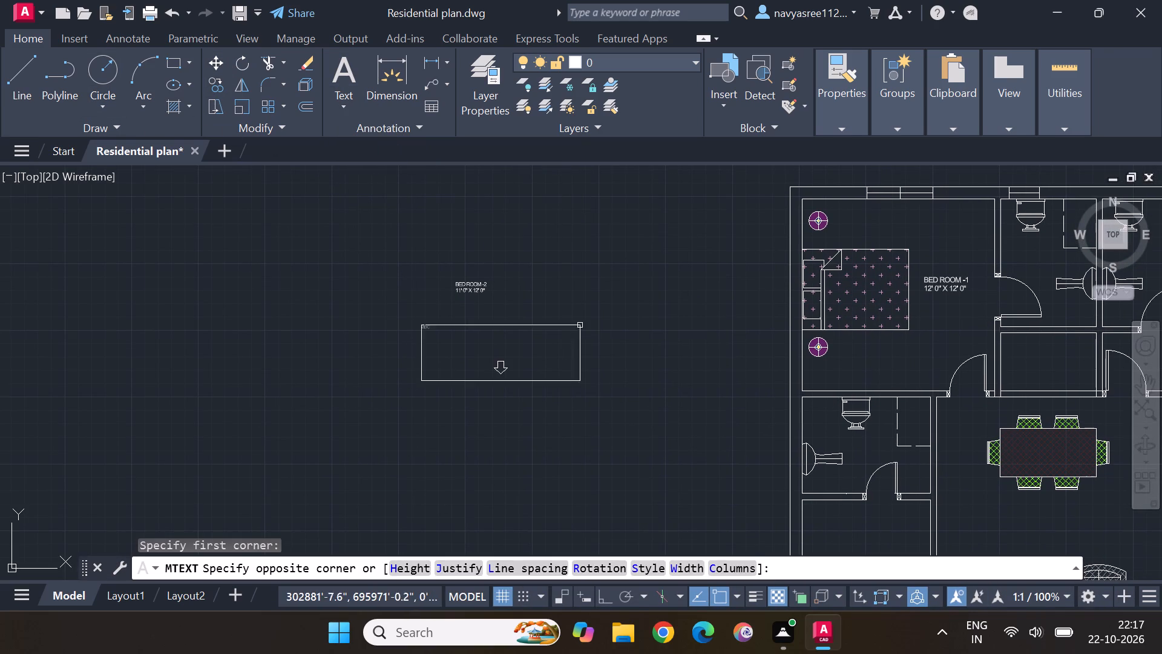
drag(589, 369, 597, 401)
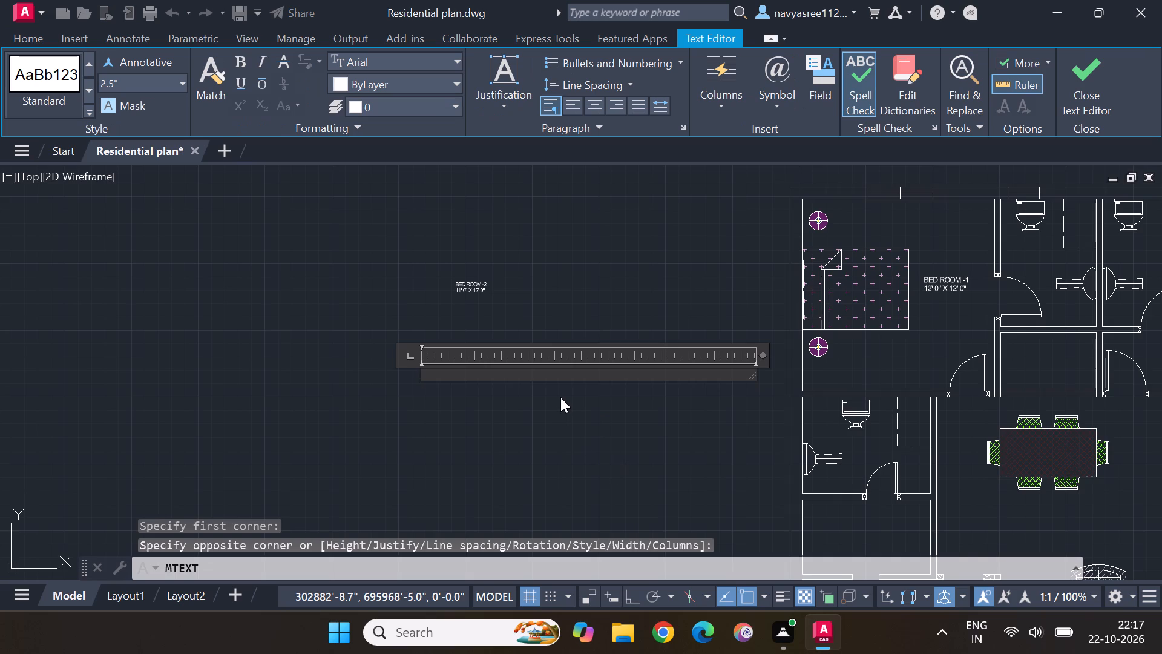
key(space)
key(space)
key(space)
key(space)
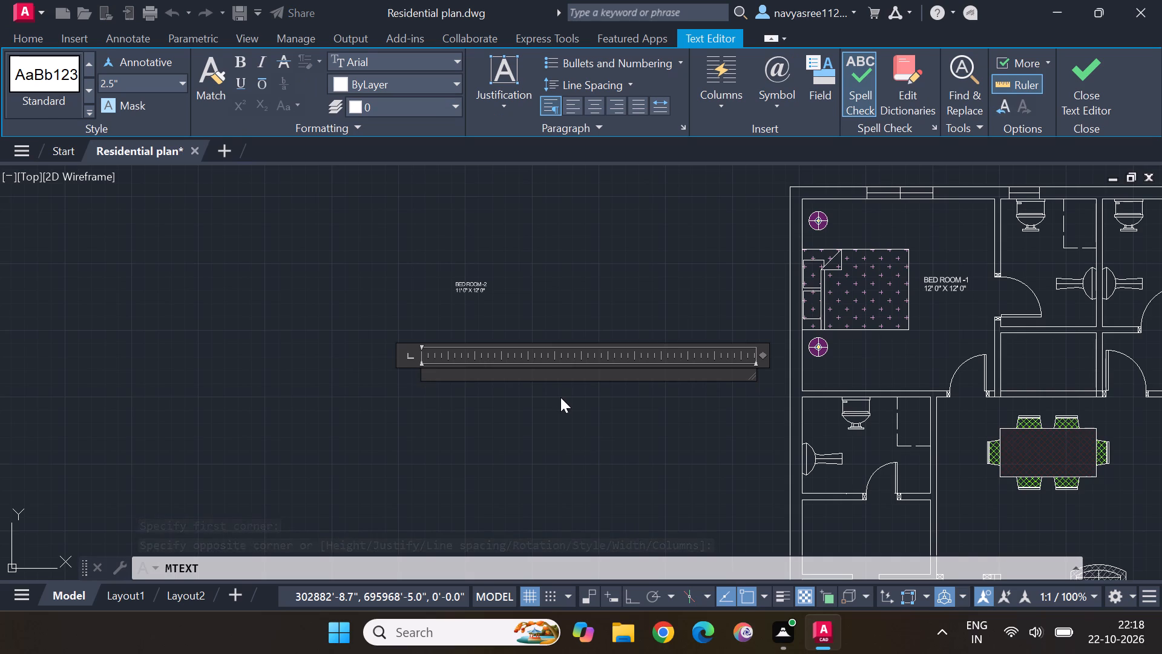
key(t)
text(OILET)
key(space)
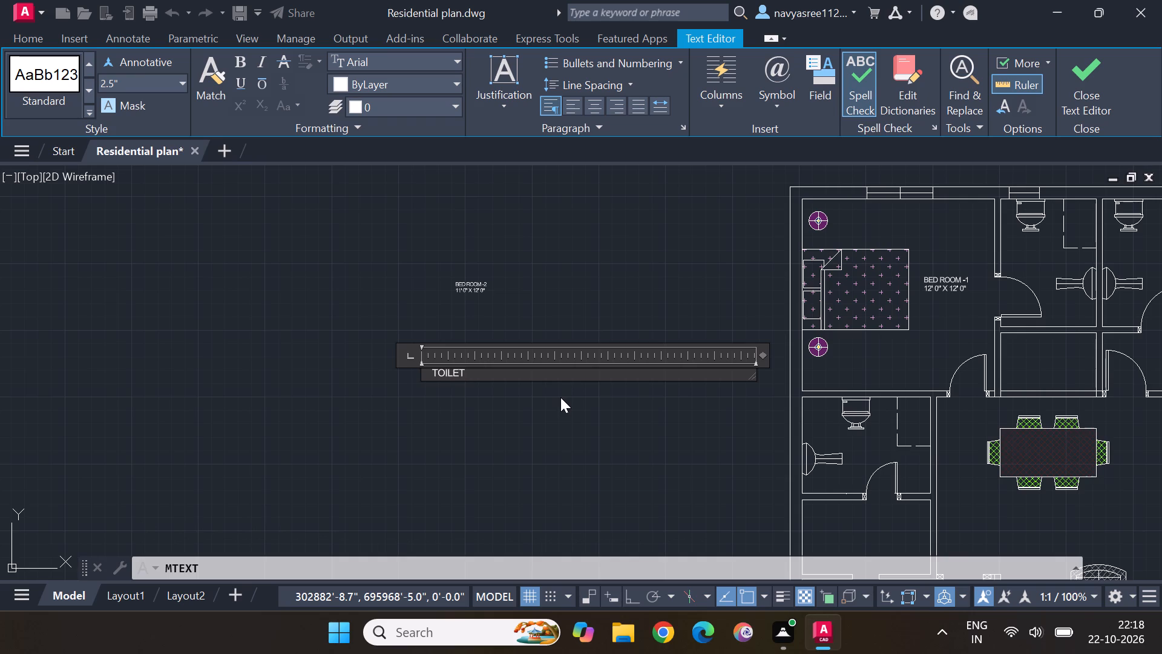
key(minus)
key(1)
Add a second line reading 6' 0" X 8' 0" under TOILET -1, indented by four spaces, and finish the text edit.
key(Return)
key(space)
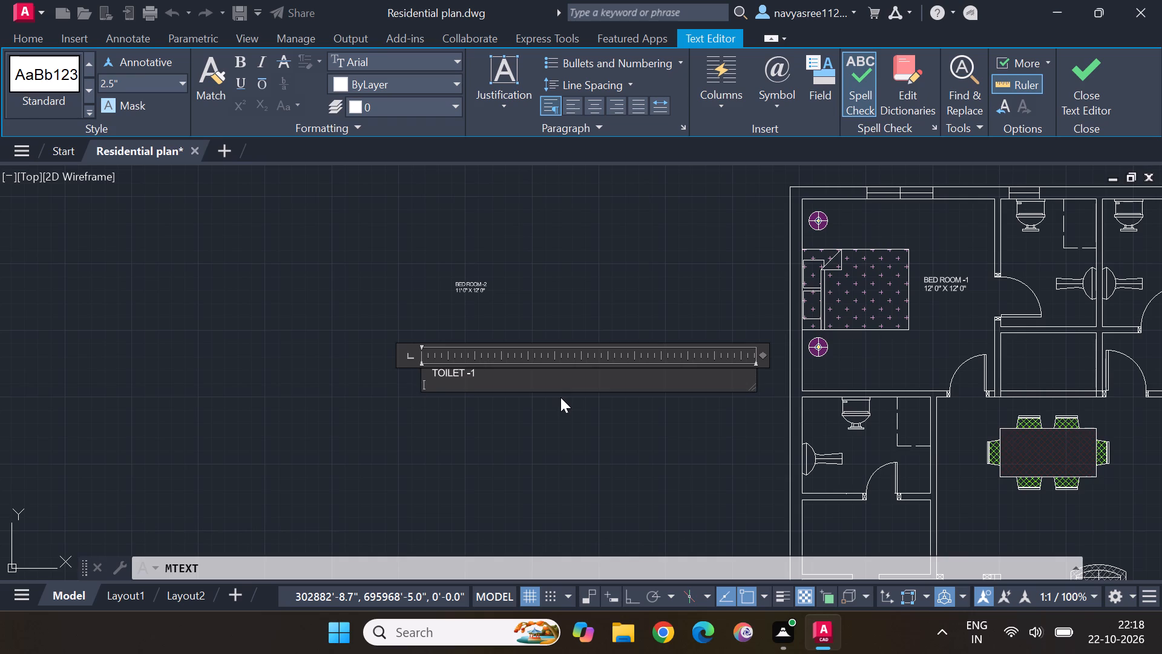
key(space)
key(space)
key(space)
text(6' 0" X)
key(space)
text(8' 0)
key(shift+quotedbl)
key(Return)
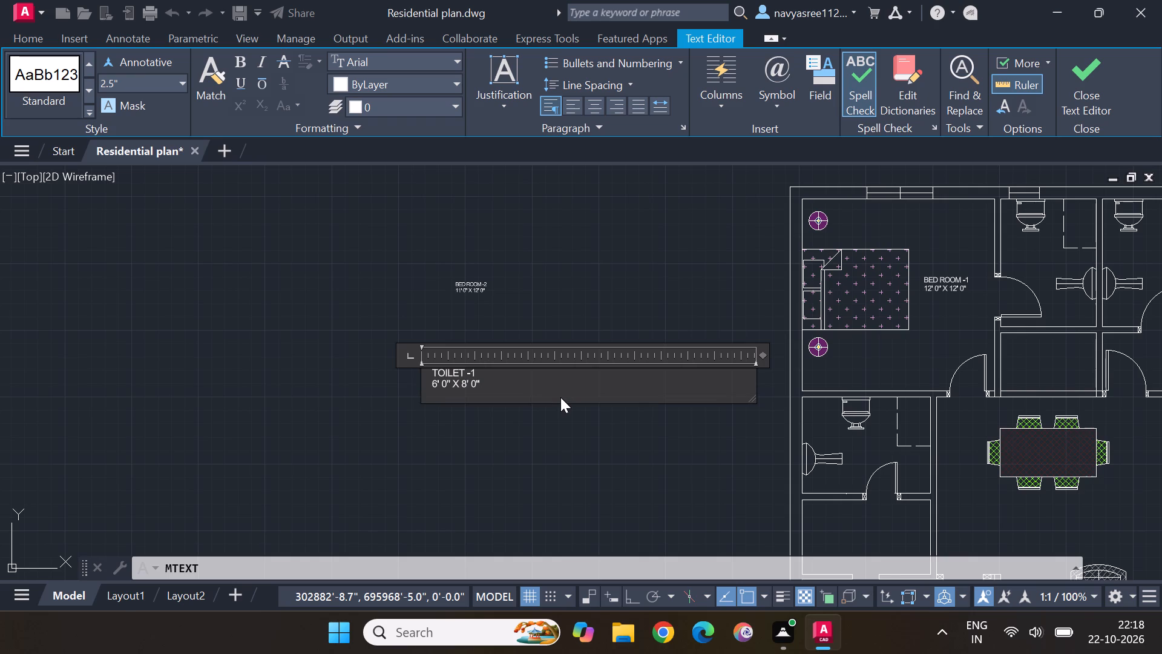
key(Escape)
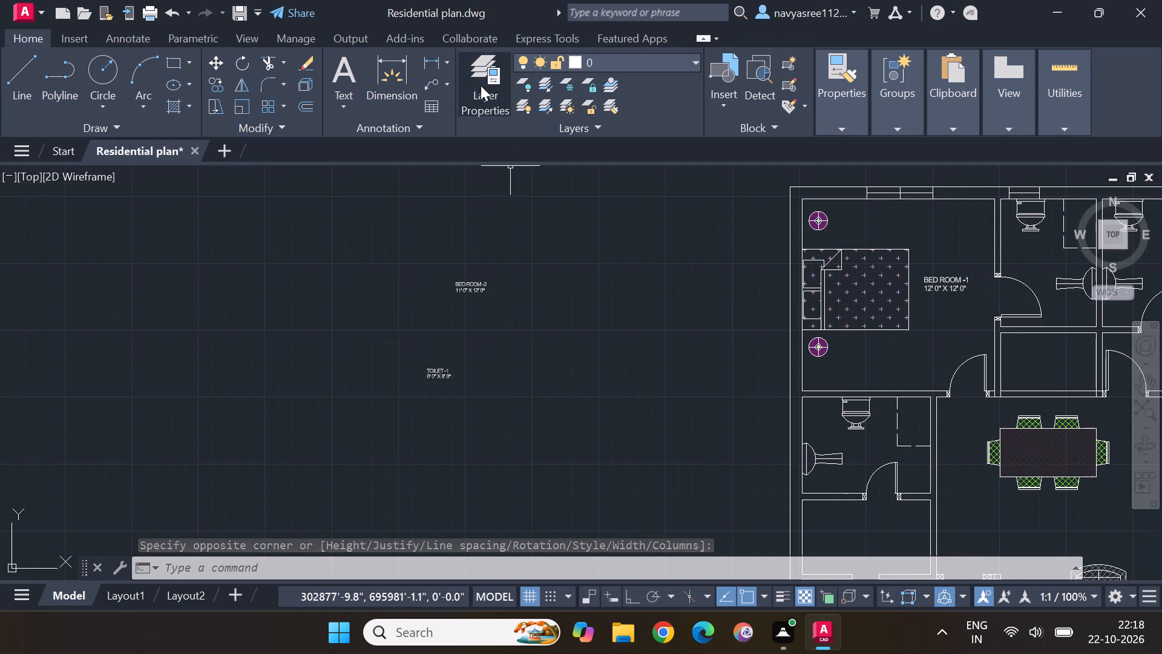
Start a multiline text label between the TOILET -1 label and the plan, with the first line POOJA ROOM indented by four spaces.
click(340, 97)
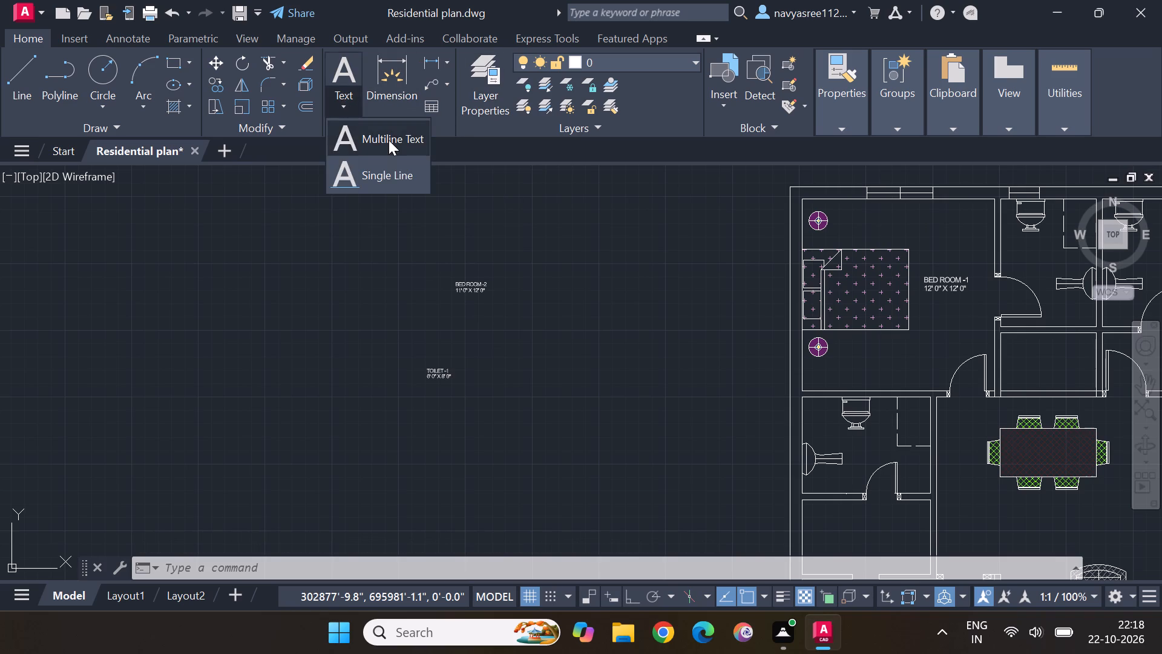
click(389, 140)
drag(556, 330, 574, 329)
drag(651, 378, 652, 474)
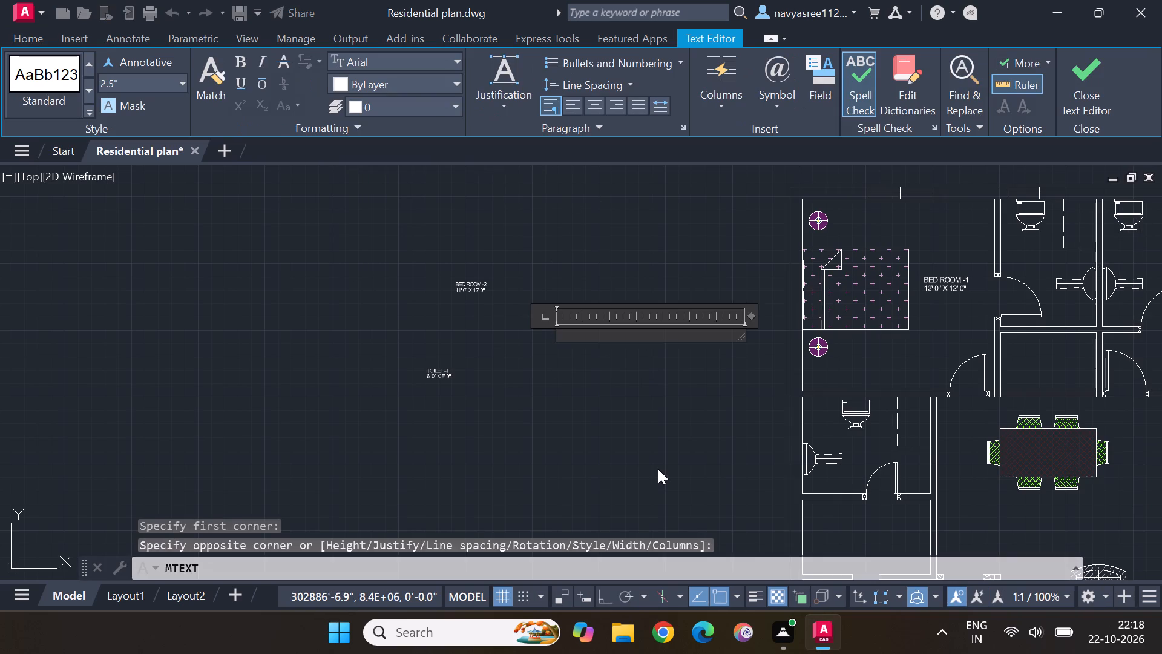
key(space)
key(space)
key(space)
key(space)
text(P00)
key(BackSpace)
key(BackSpace)
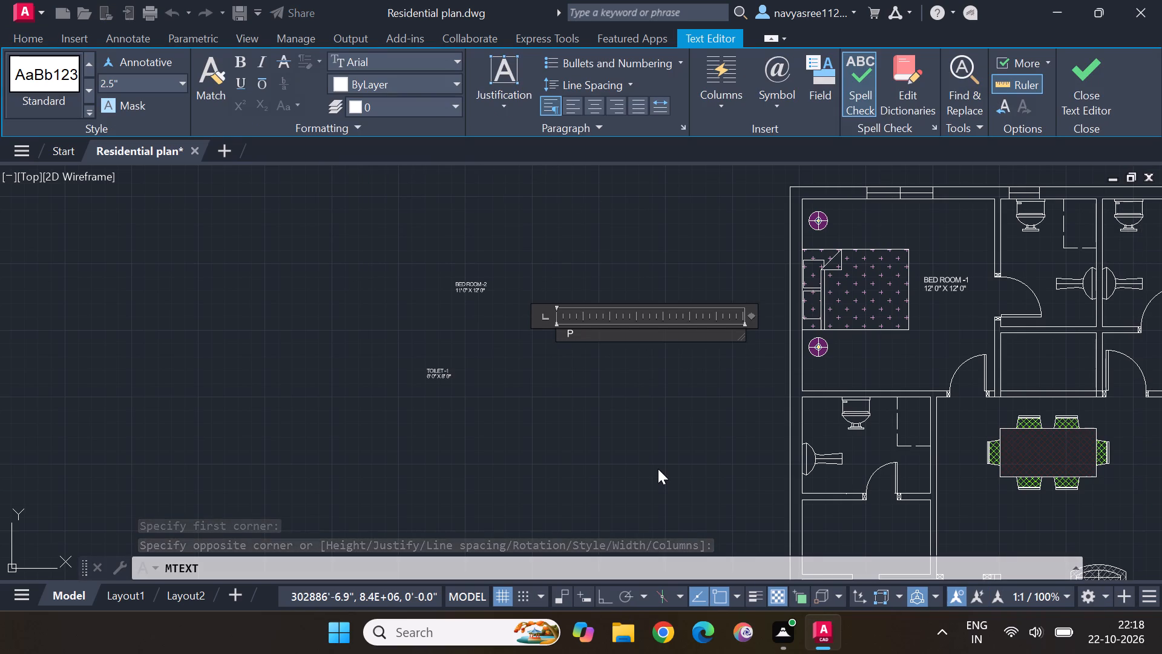
text(OOJA)
key(space)
text(ROOM)
key(space)
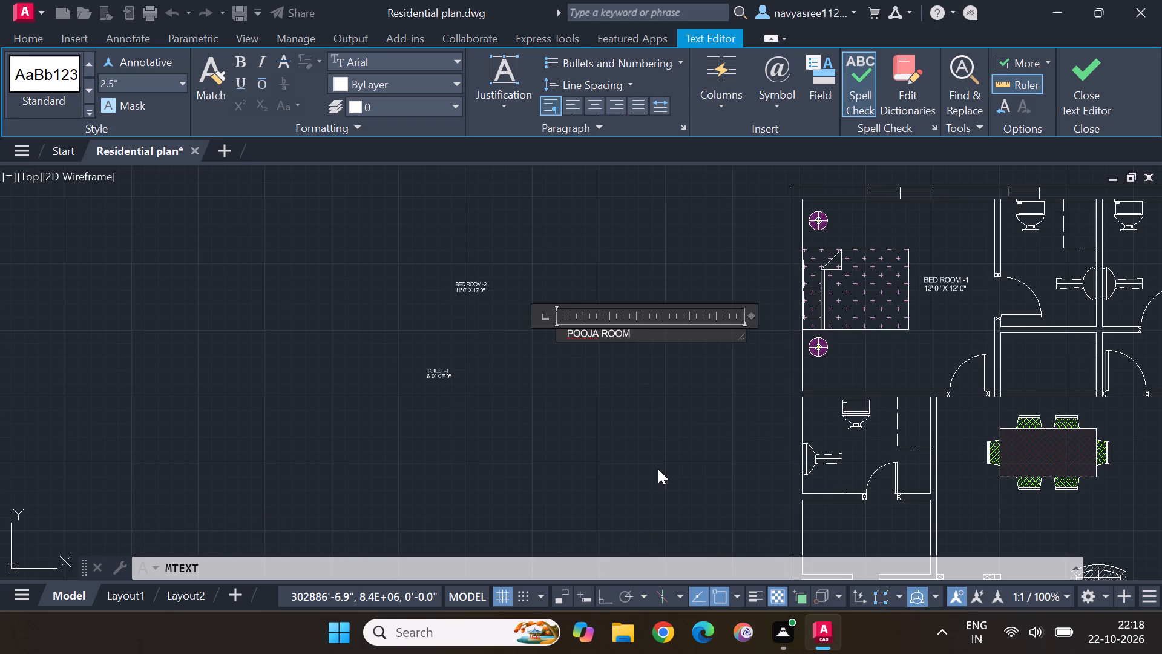
Add a second line reading 6' 0" X 4' 2" under POOJA ROOM, indented by four spaces, and finish the text edit.
key(Return)
key(space)
key(space)
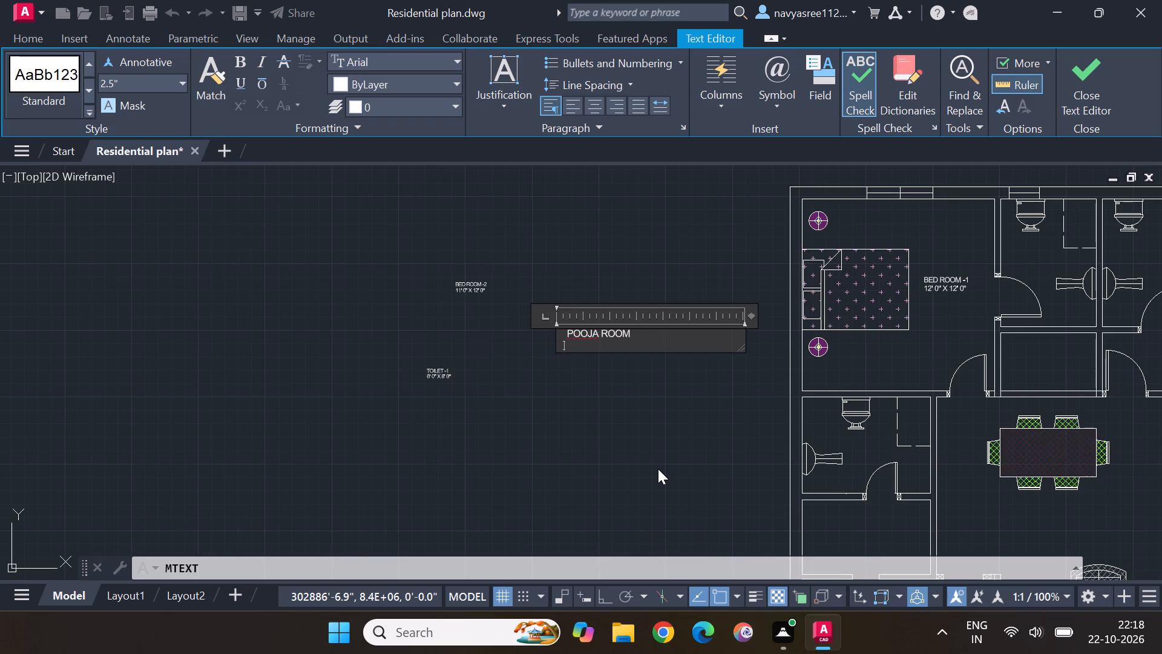
key(space)
key(space)
key(6)
text(' 0" X)
key(space)
key(space)
key(4)
text(' 2)
key(shift+quotedbl)
key(Escape)
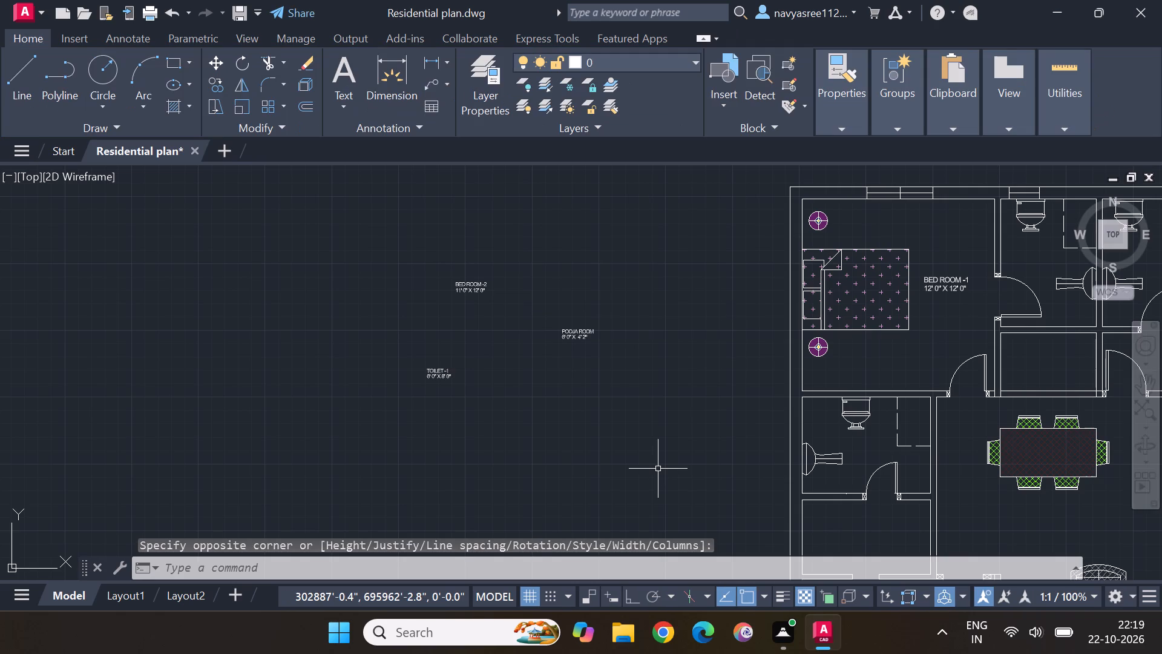
Start a multiline text label just below and right of the TOILET -1 label, with the first line M. TOILET indented by three spaces.
middle_drag(577, 382, 586, 325)
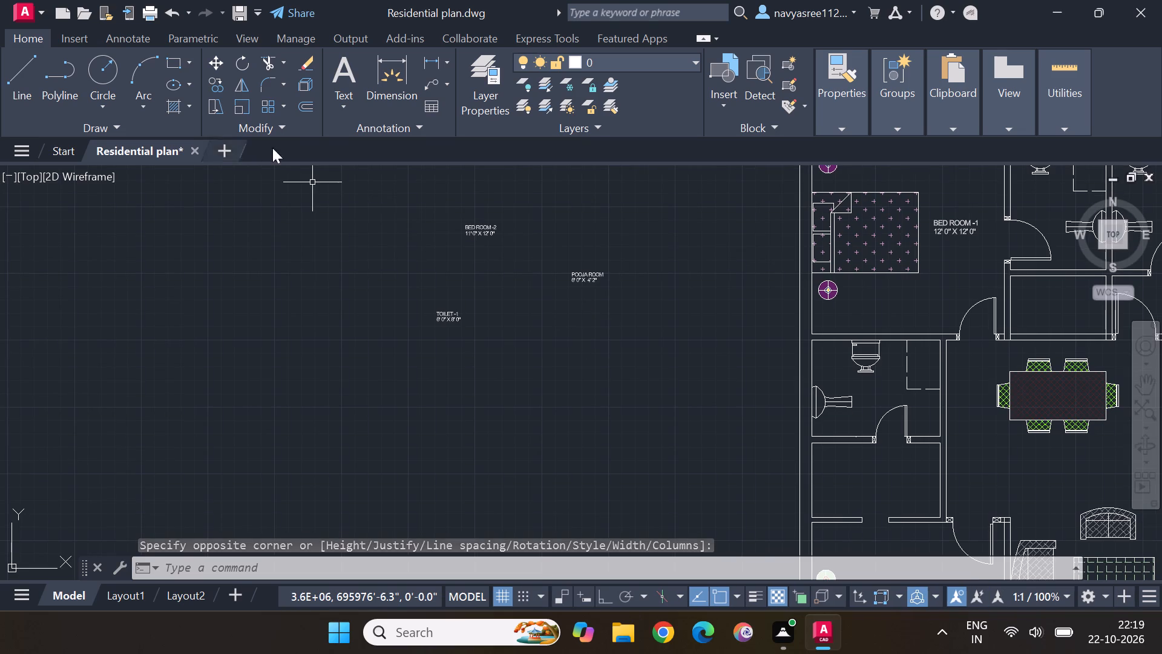
click(337, 102)
click(394, 128)
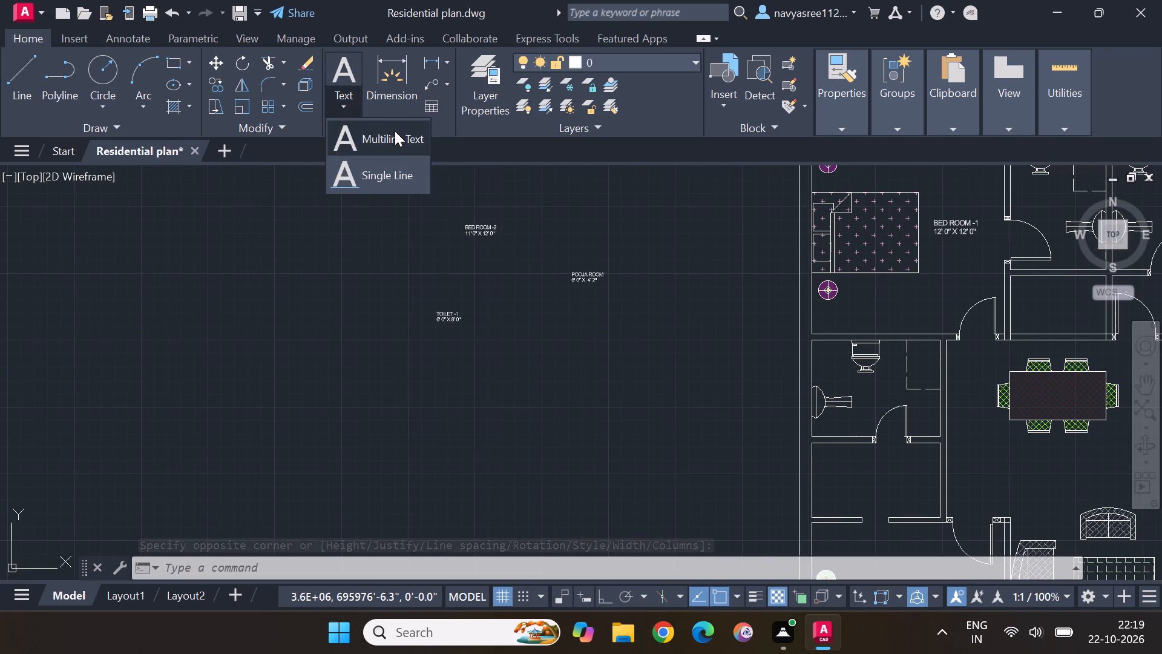
drag(507, 346, 542, 346)
drag(570, 472, 611, 451)
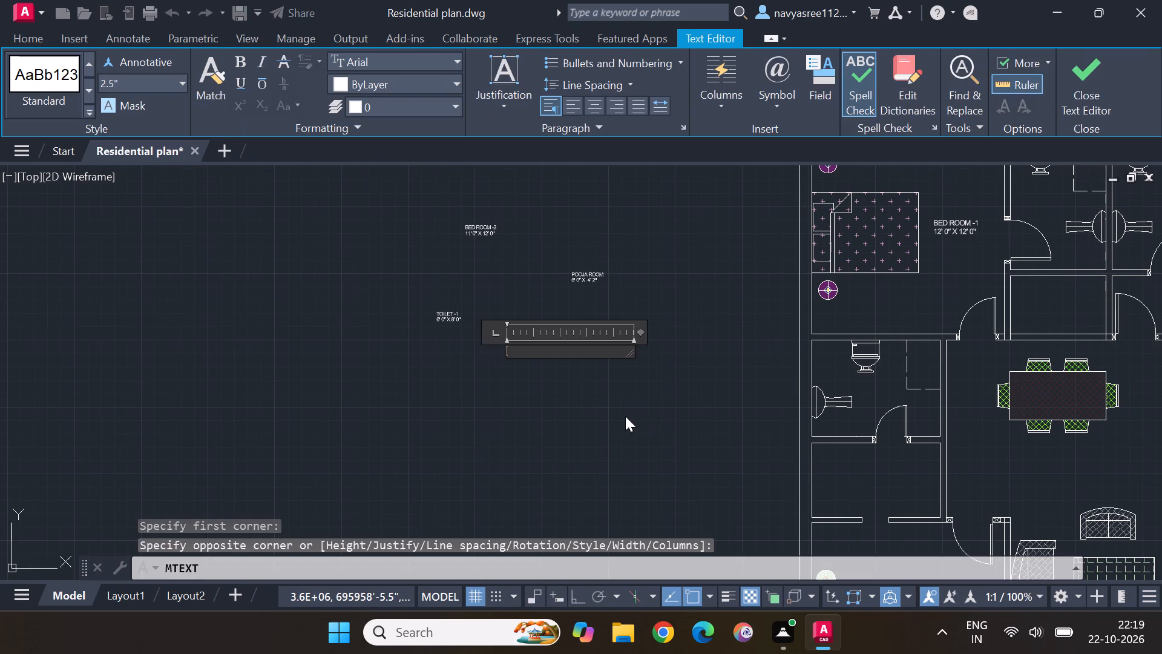
key(space)
key(space)
key(space)
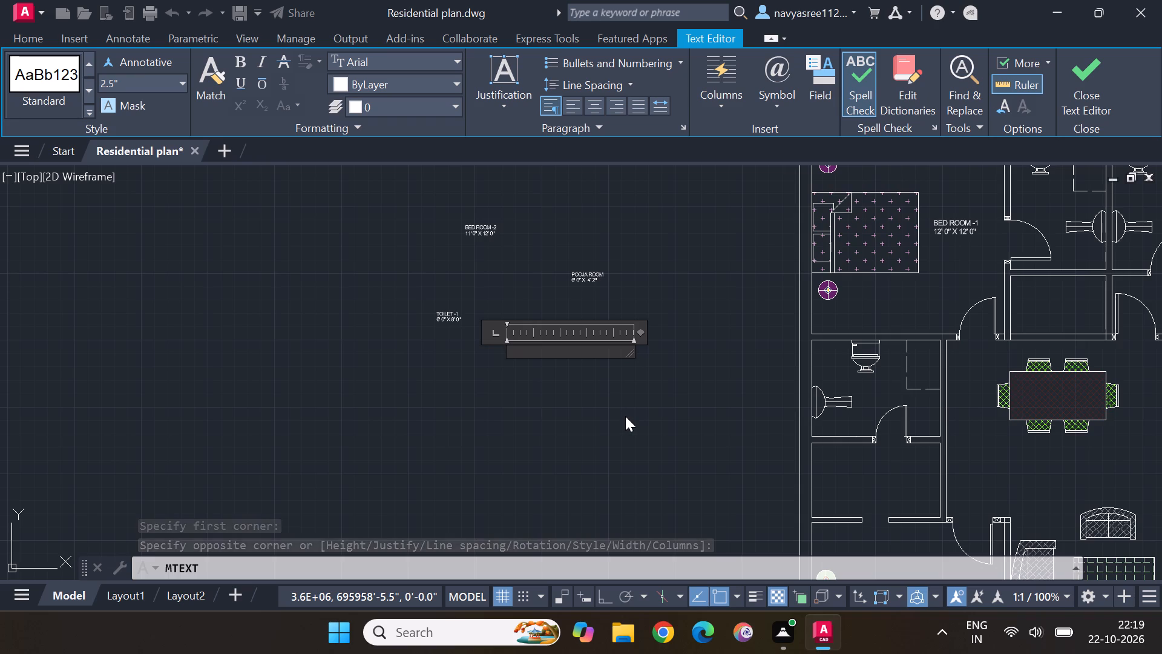
key(m)
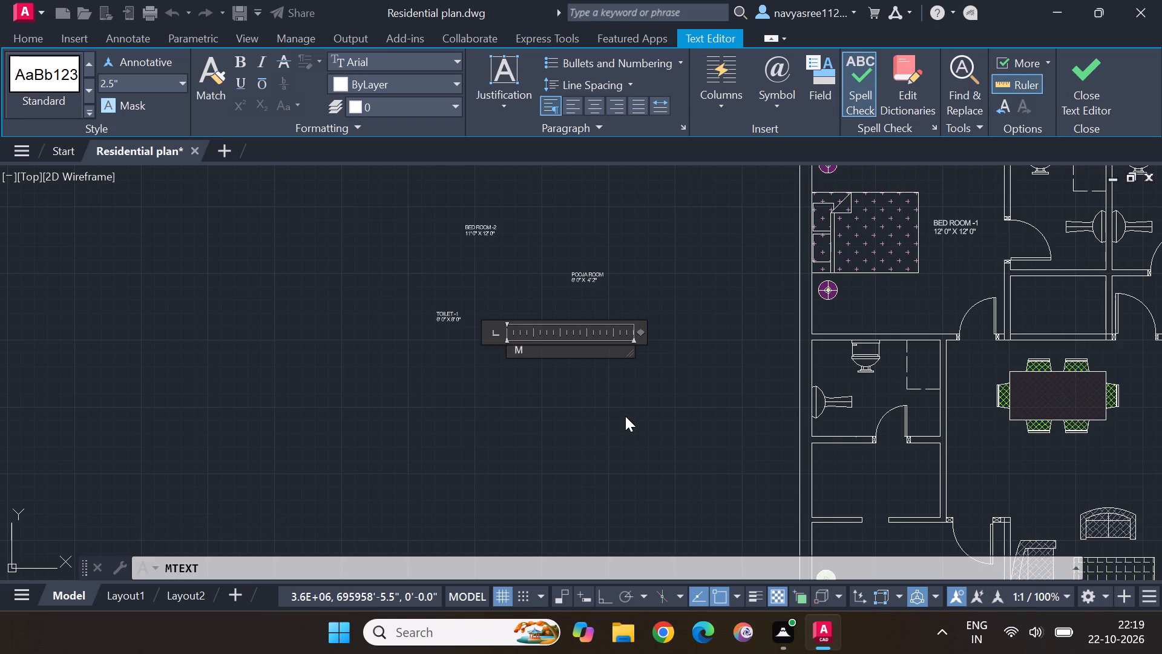
text(.)
key(space)
text(TOILET)
Add a second line reading 8' 0" X 6' 0" under M. TOILET, indented by four spaces, and finish the text edit.
key(Return)
key(space)
key(space)
key(space)
key(space)
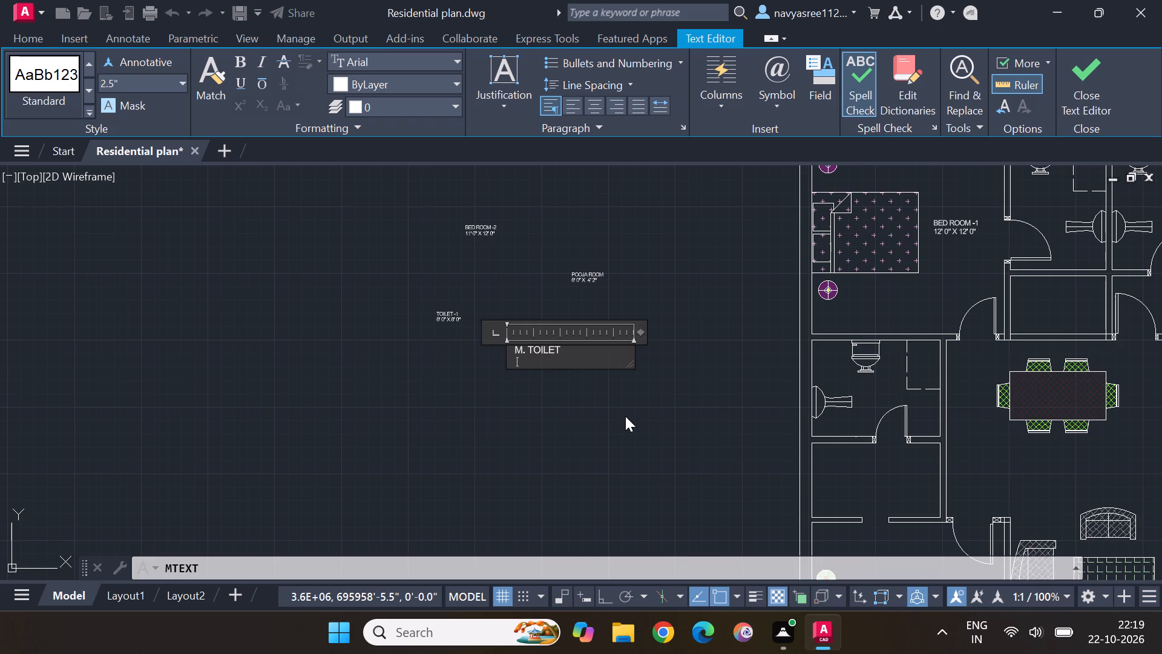
text(6')
key(BackSpace)
key(BackSpace)
text(8')
key(space)
text(0")
key(space)
key(x)
key(space)
text(6')
key(space)
text(0")
key(Escape)
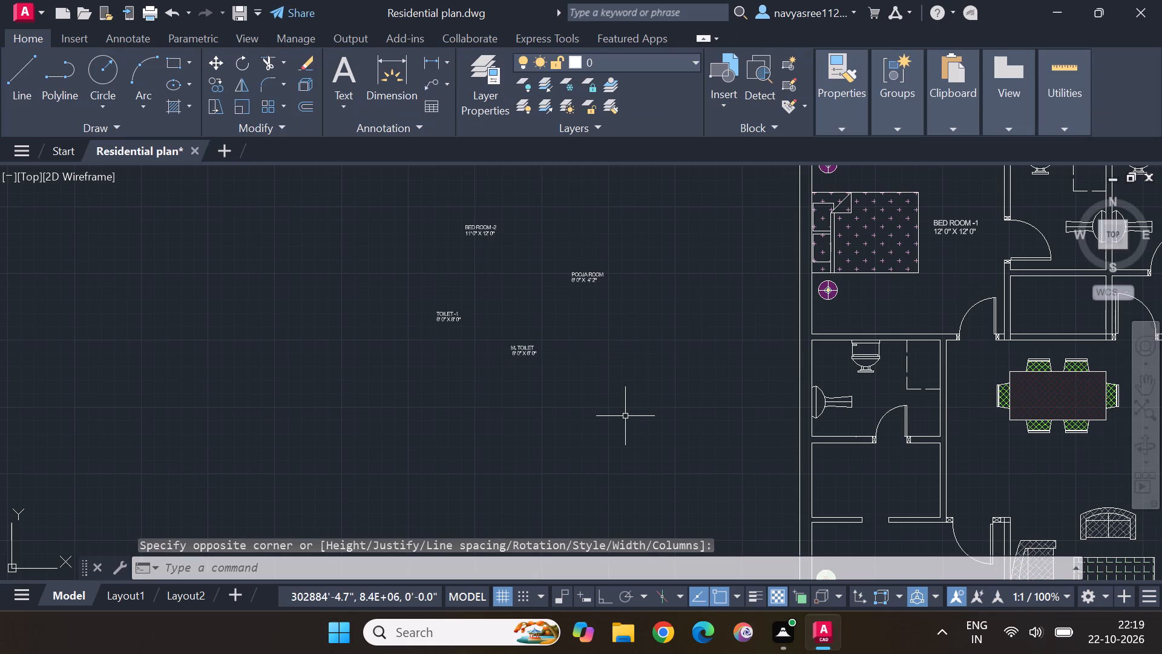
Start a multiline text label beside the M. TOILET label, towards the plan, with the first line DRESS indented by five spaces.
click(346, 108)
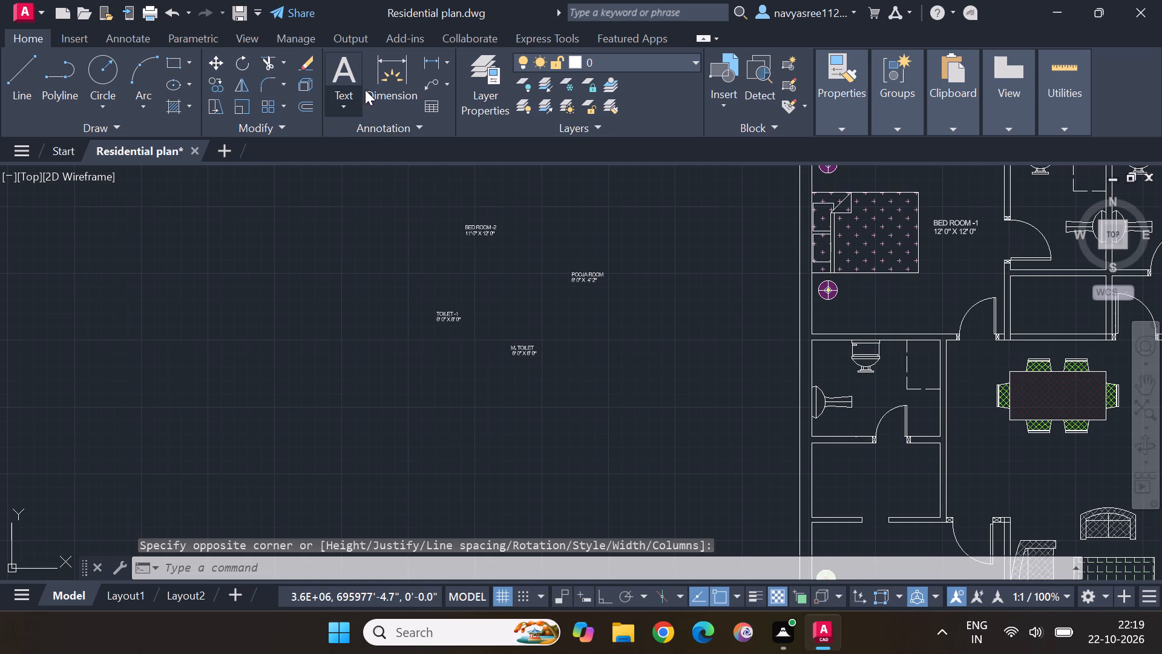
click(376, 137)
drag(571, 348, 587, 342)
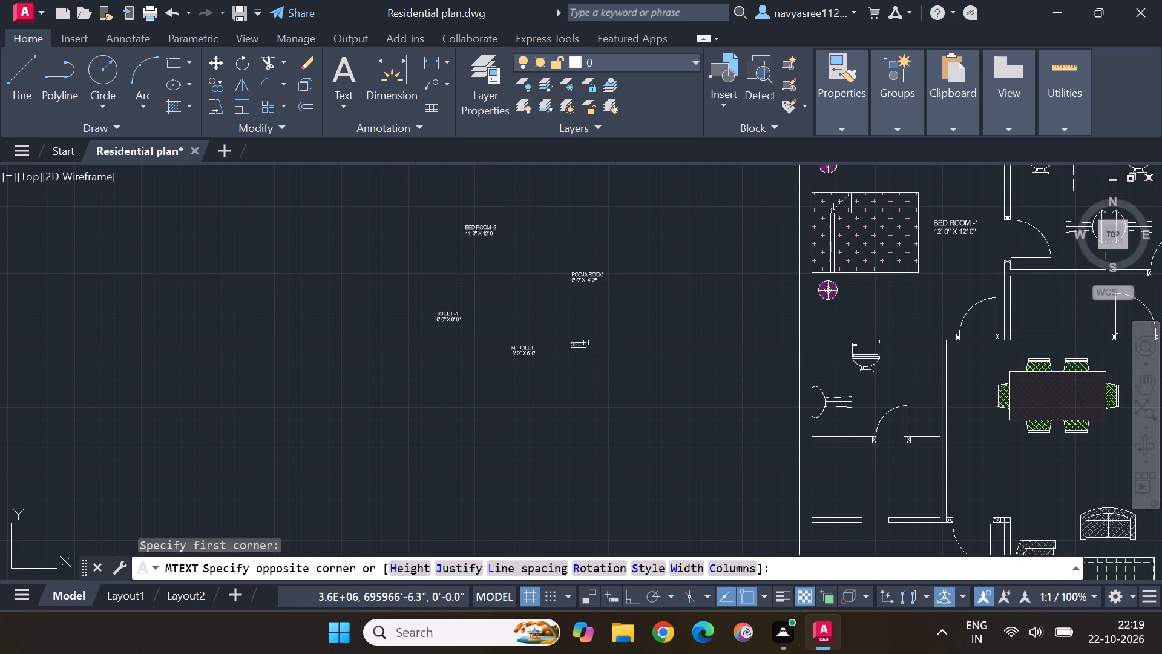
drag(587, 342, 591, 349)
click(678, 428)
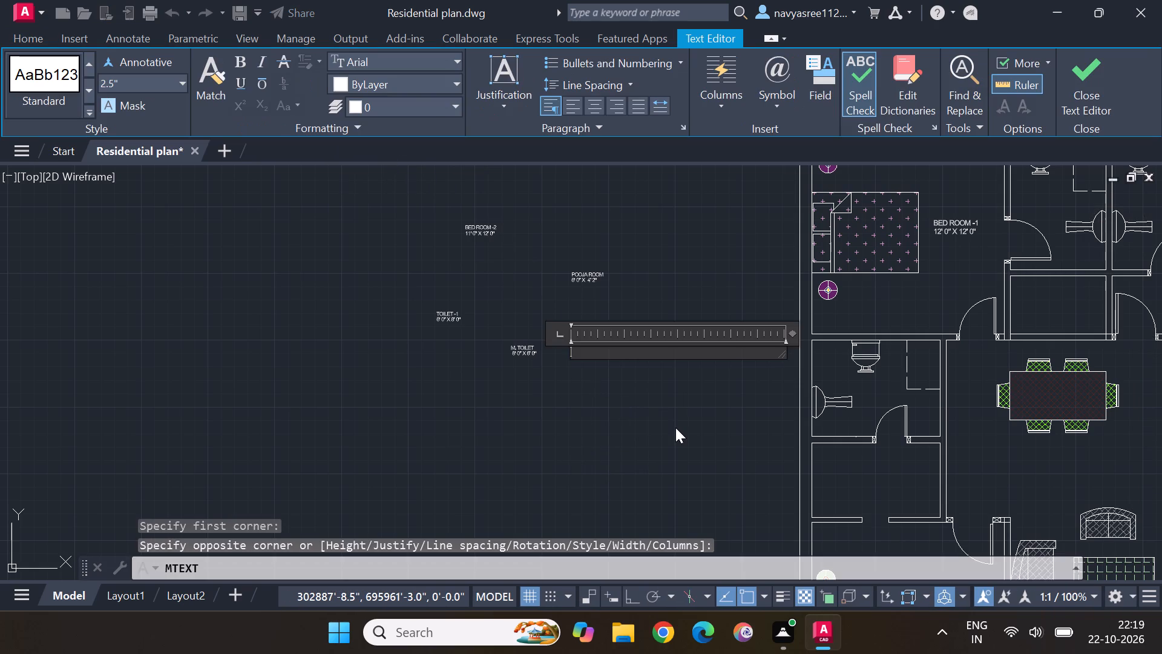
key(space)
key(space)
key(space)
key(space)
key(space)
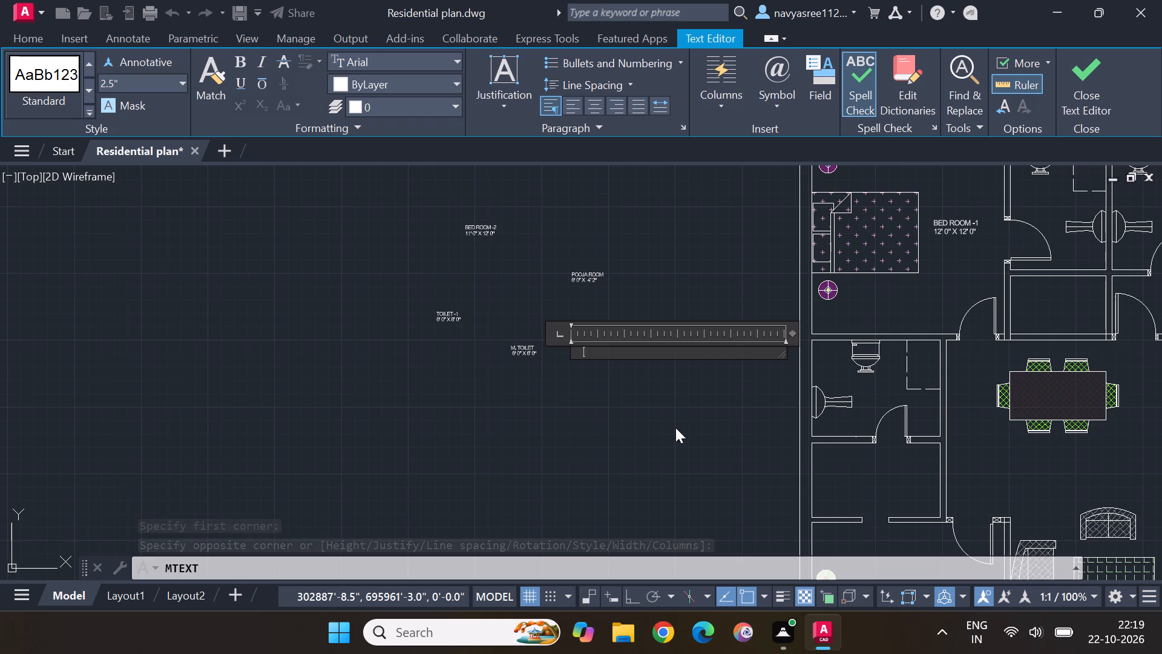
text(DRESS)
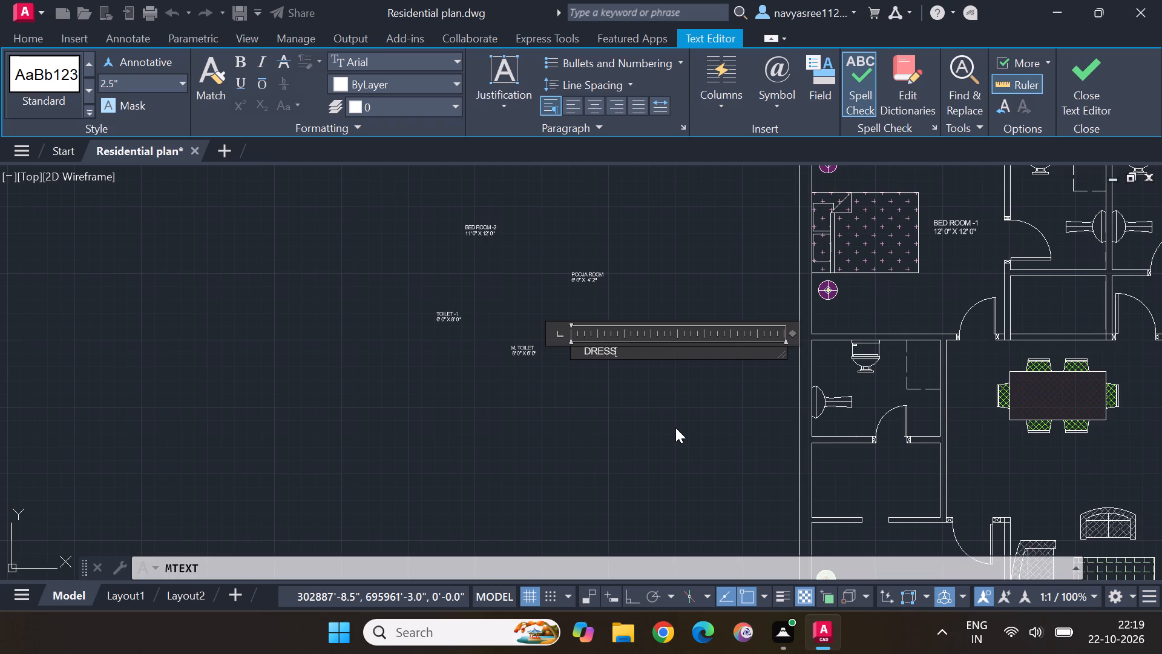
Add a second line reading 8' 0" X 4' 8" under DRESS, indented by five spaces, and finish the text edit.
key(Return)
key(space)
key(space)
key(space)
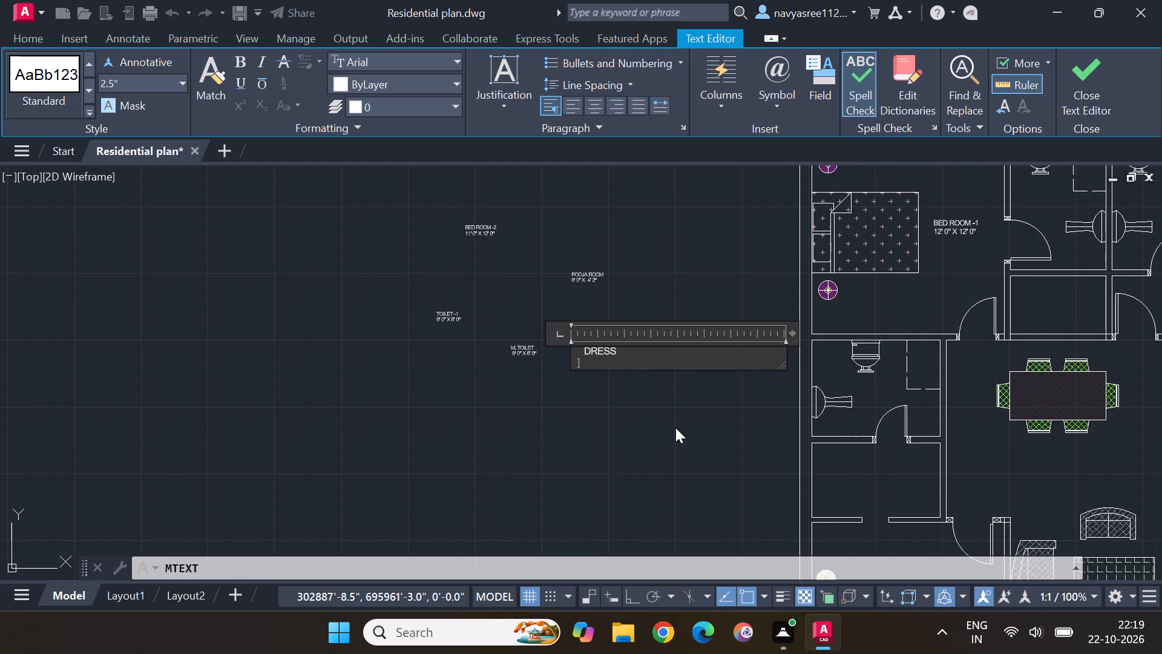
key(space)
key(space)
text(8')
key(space)
text(0")
key(space)
text(X)
key(space)
key(space)
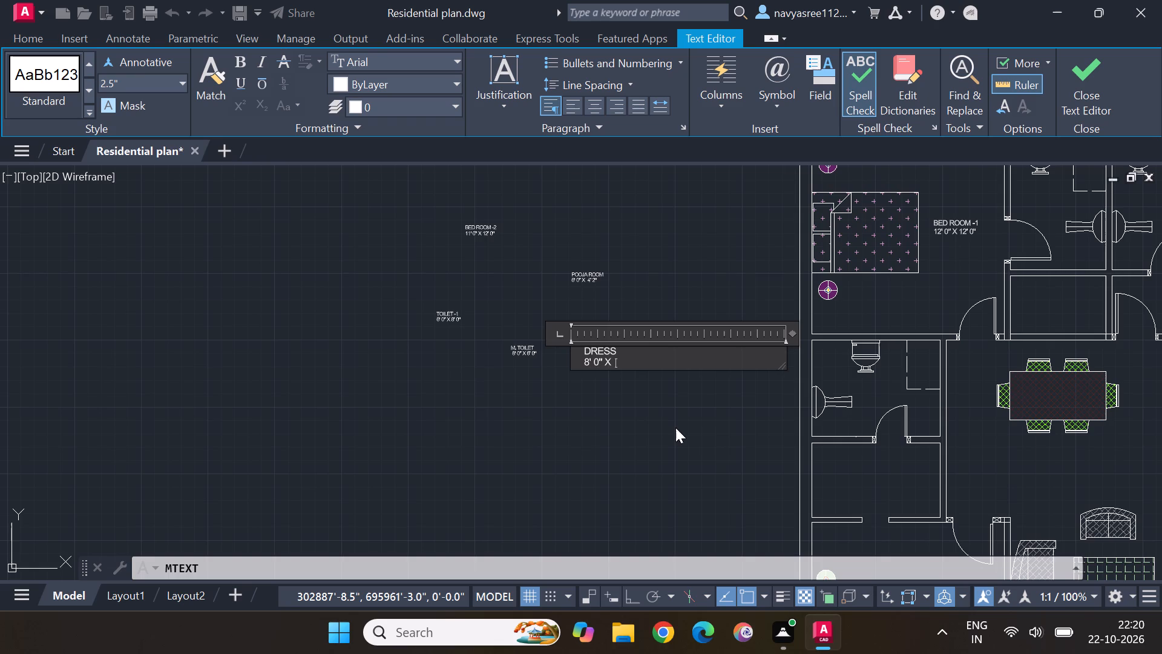
text(4')
key(space)
text(8")
key(Escape)
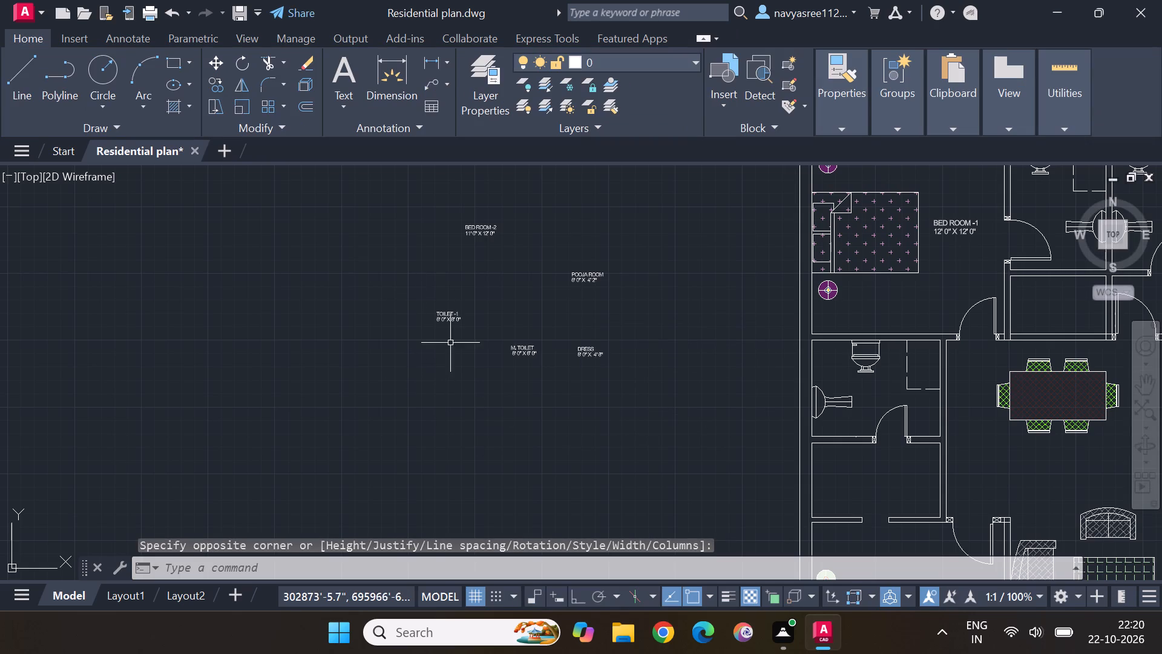
Start a multiline text label below and well left of the BED ROOM -2 label, with the first line MAIN BED ROOM indented by five spaces.
click(348, 107)
drag(300, 257, 310, 246)
click(338, 106)
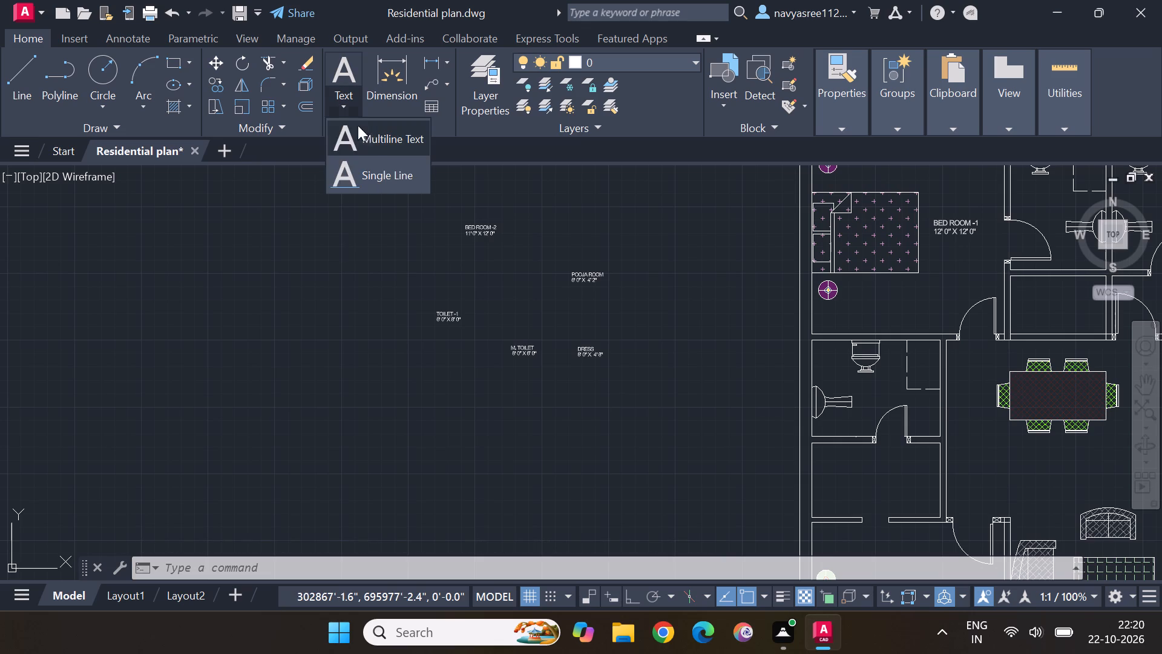
click(376, 147)
drag(238, 277, 295, 246)
click(351, 382)
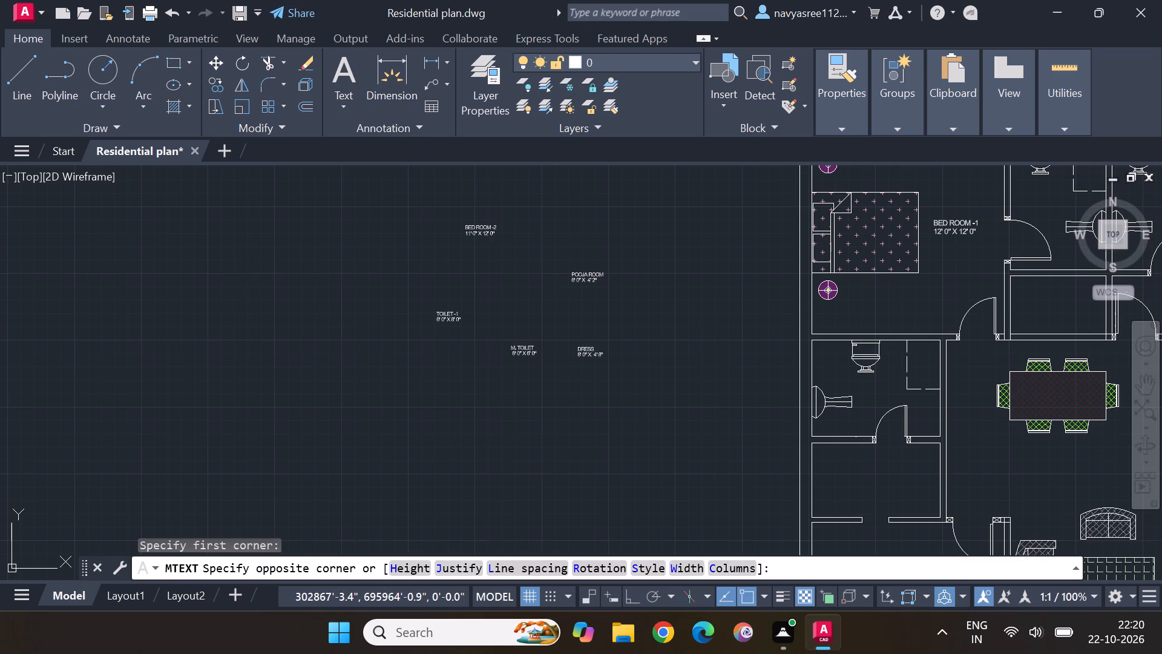
key(space)
key(space)
key(space)
key(space)
key(space)
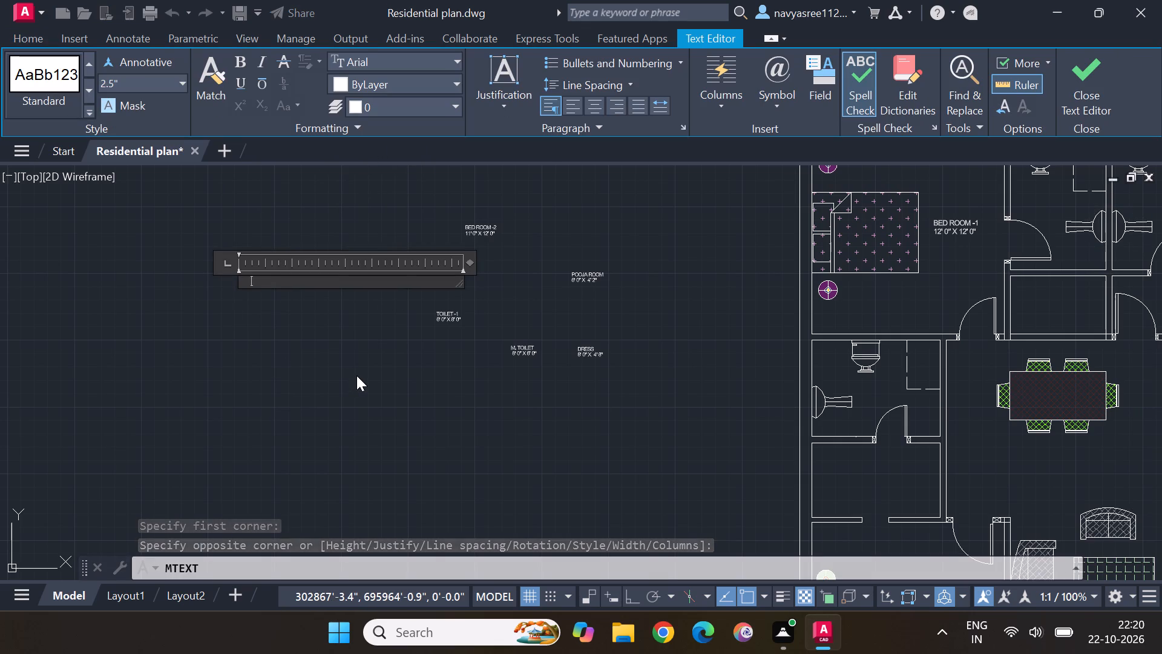
text(MAIN BED ROOM)
Add a second line reading 12' 0" X 12' 0" under MAIN BED ROOM, indented by five spaces, and finish the text edit.
key(Return)
key(space)
key(space)
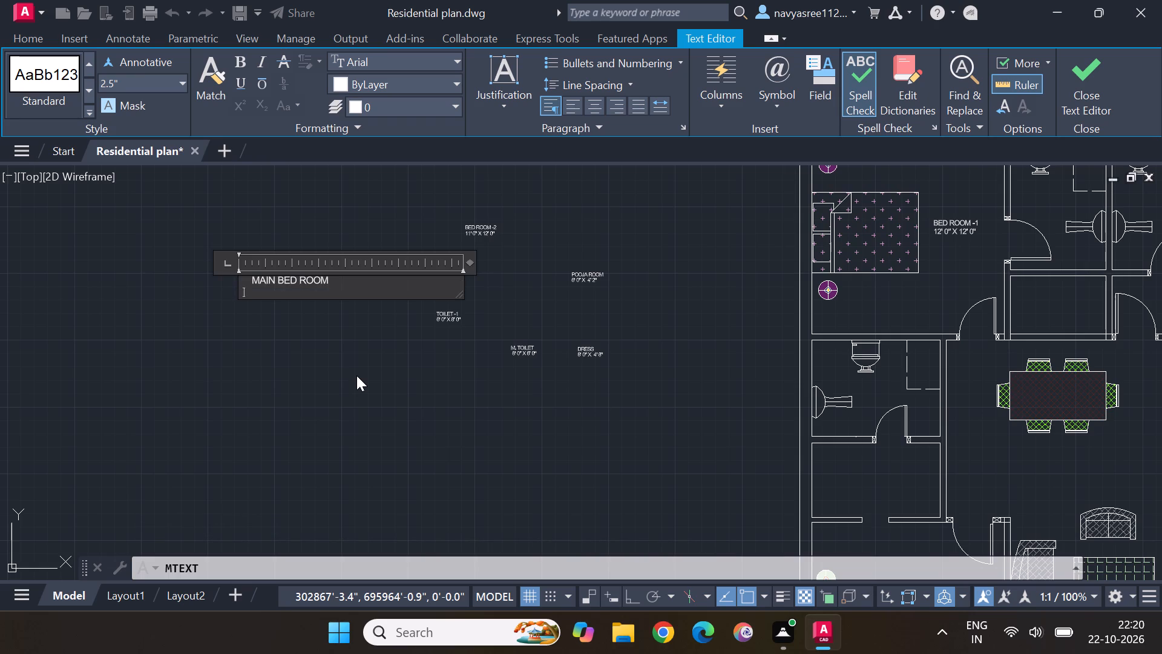
key(space)
key(space)
key(space)
text(12)
text(' 0")
key(space)
text(X 12' 0")
key(Return)
key(Escape)
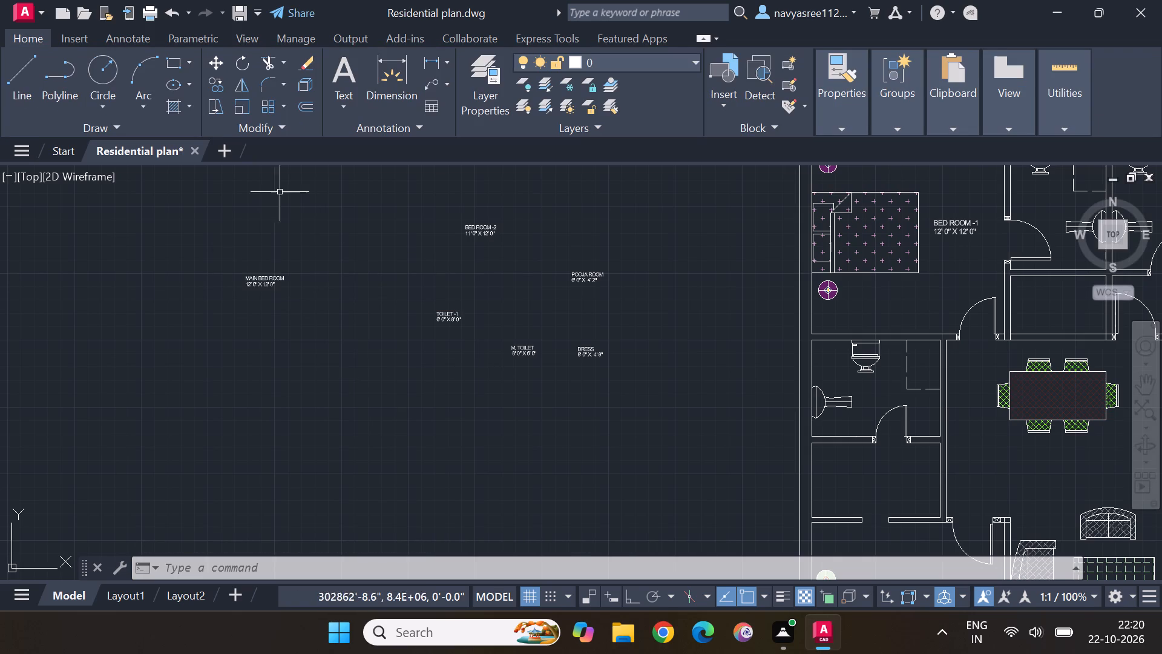
Start a multiline text label below and left of the TOILET -1 label, with the first line LIVING indented by four spaces.
click(348, 108)
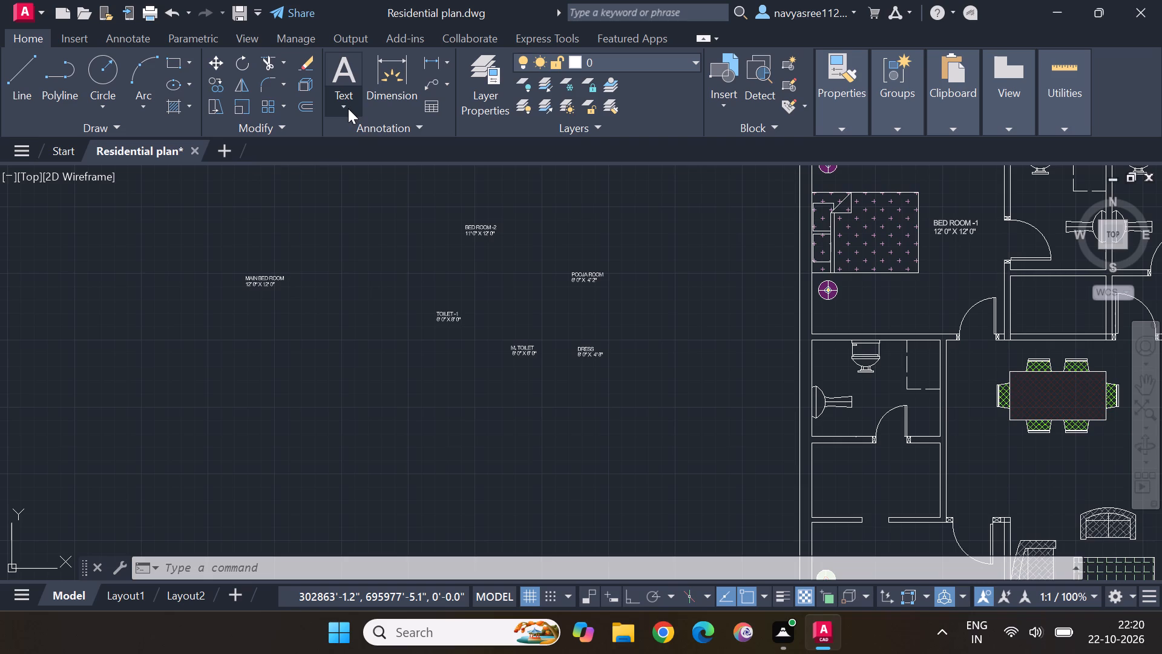
click(366, 139)
drag(370, 381, 404, 383)
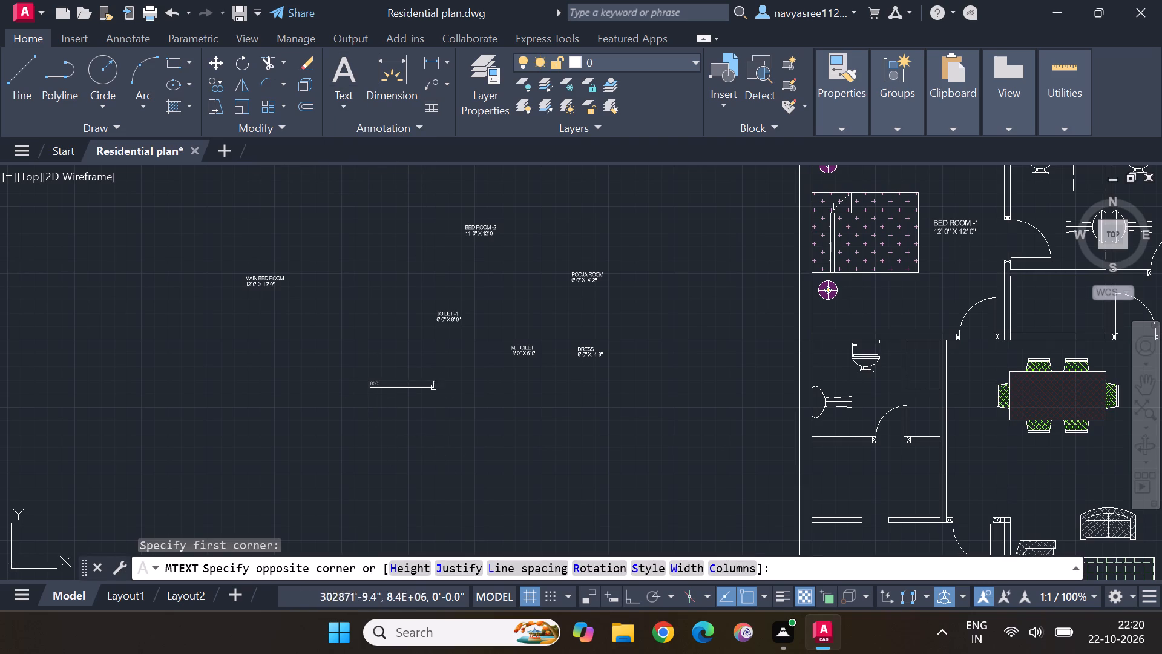
click(556, 493)
key(space)
key(space)
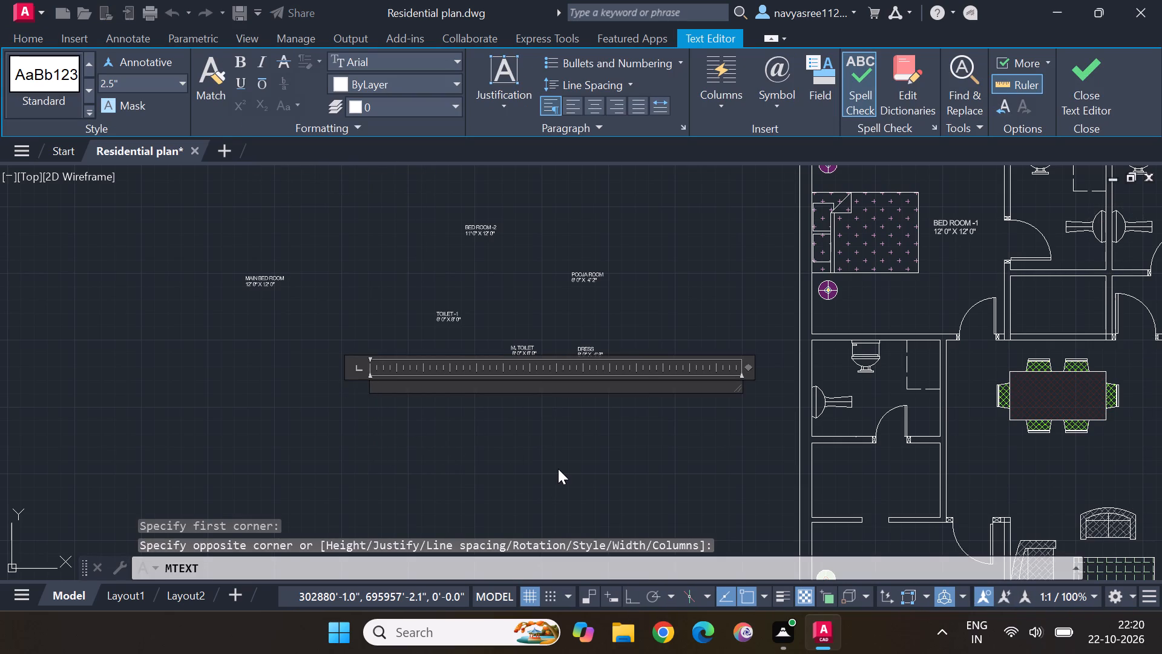
key(space)
key(space)
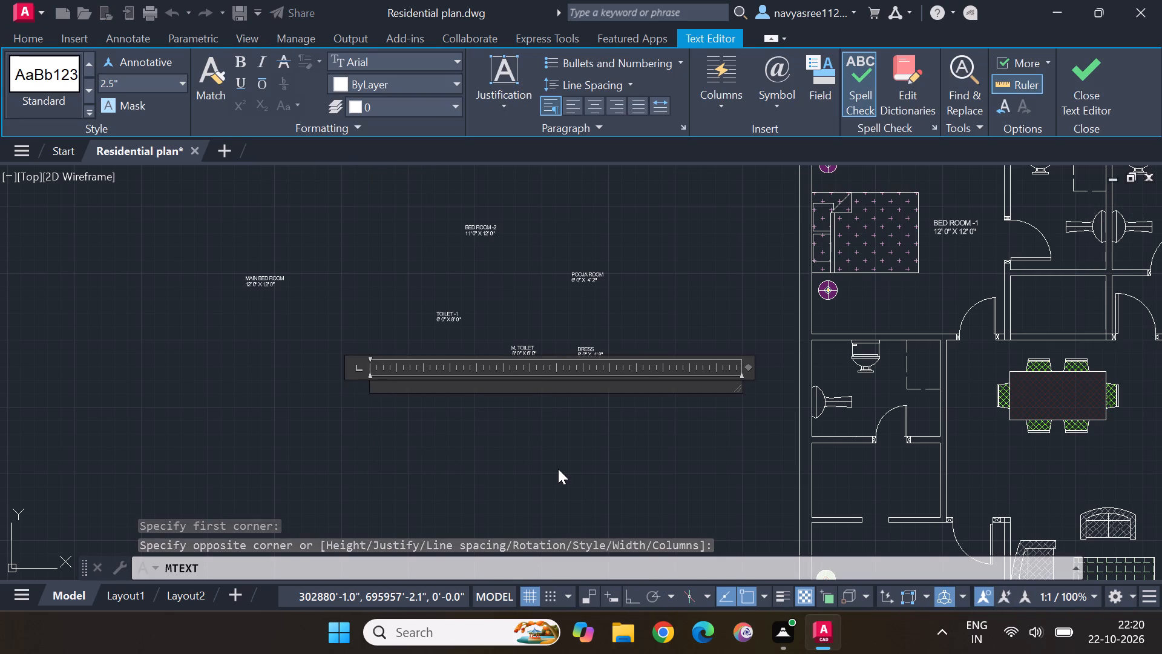
text(LIVIN)
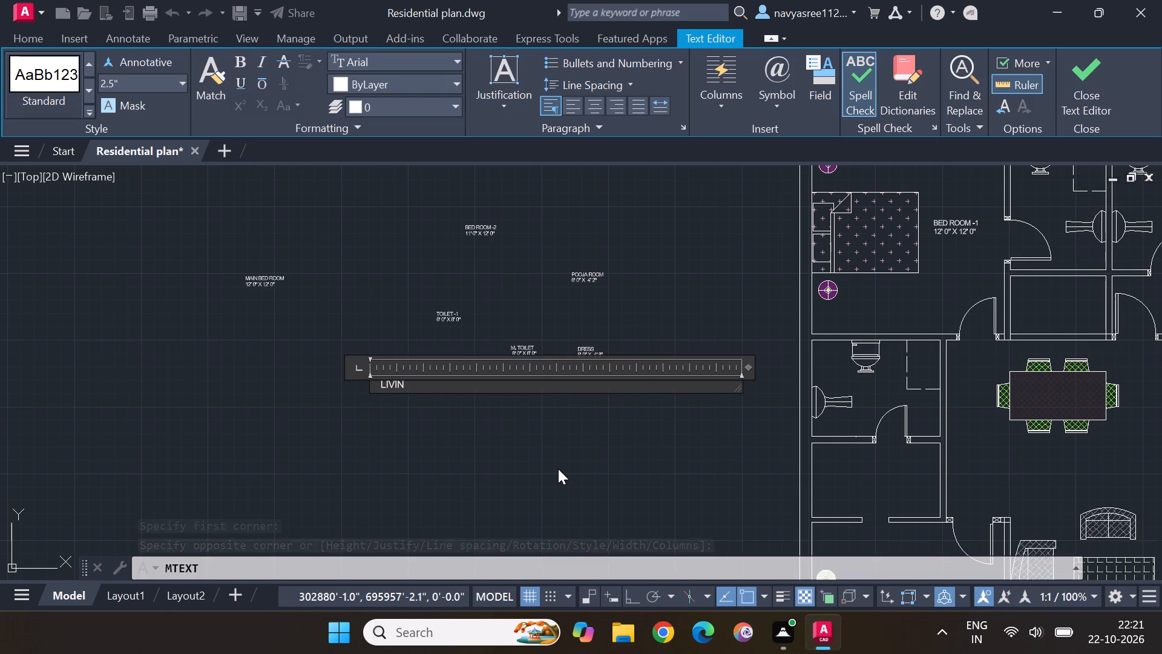
text(G)
key(space)
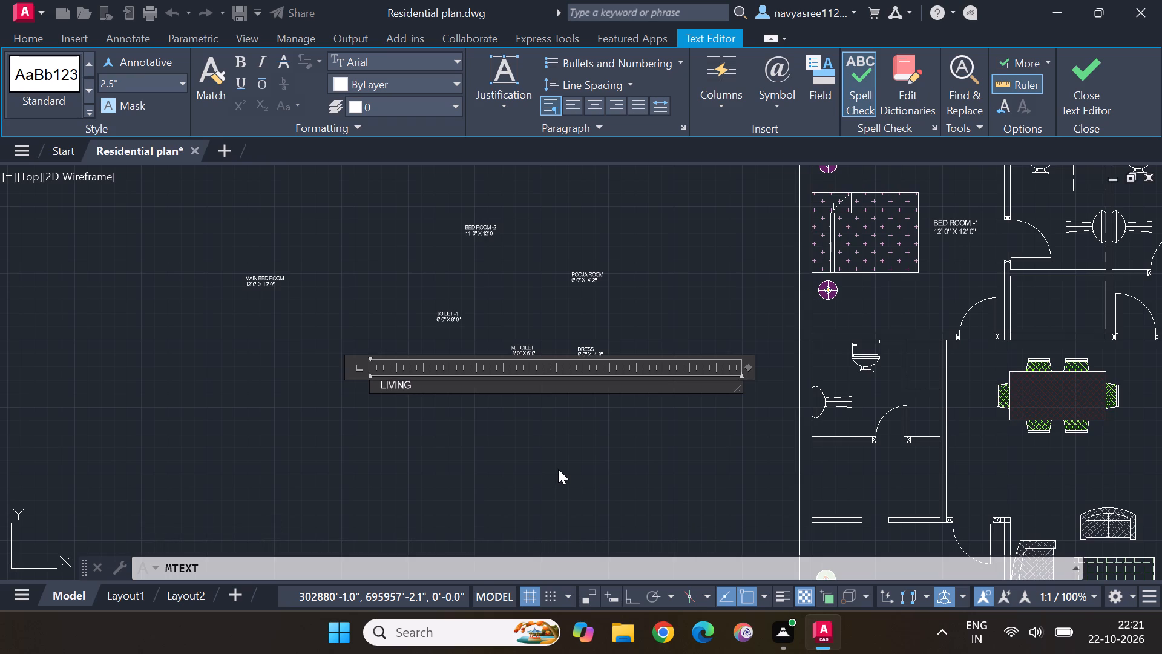
Add a second line reading 10' 3" X 10' 10" under LIVING, indented by three spaces.
key(Return)
key(space)
key(space)
key(space)
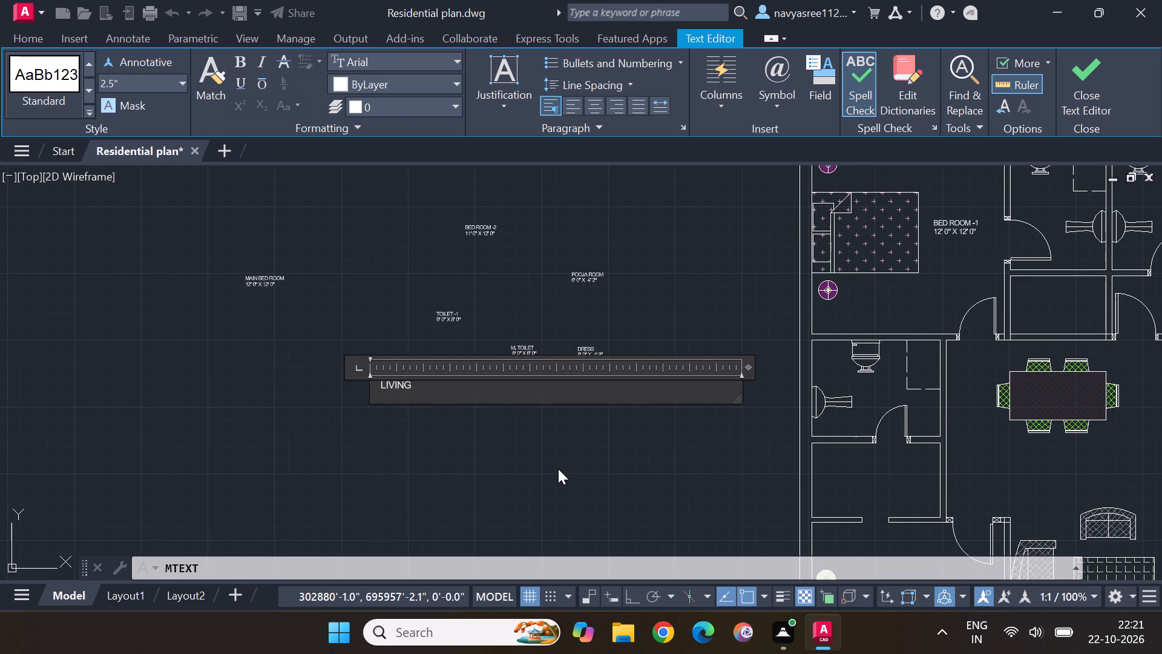
text(10)
key(apostrophe)
key(space)
text(3")
key(space)
text(X 10')
key(space)
text(10)
key(shift+quotedbl)
Indent the LIVING line by four more spaces to centre it over its dimensions, and finish the text edit.
click(376, 388)
key(space)
key(space)
key(space)
key(space)
key(Escape)
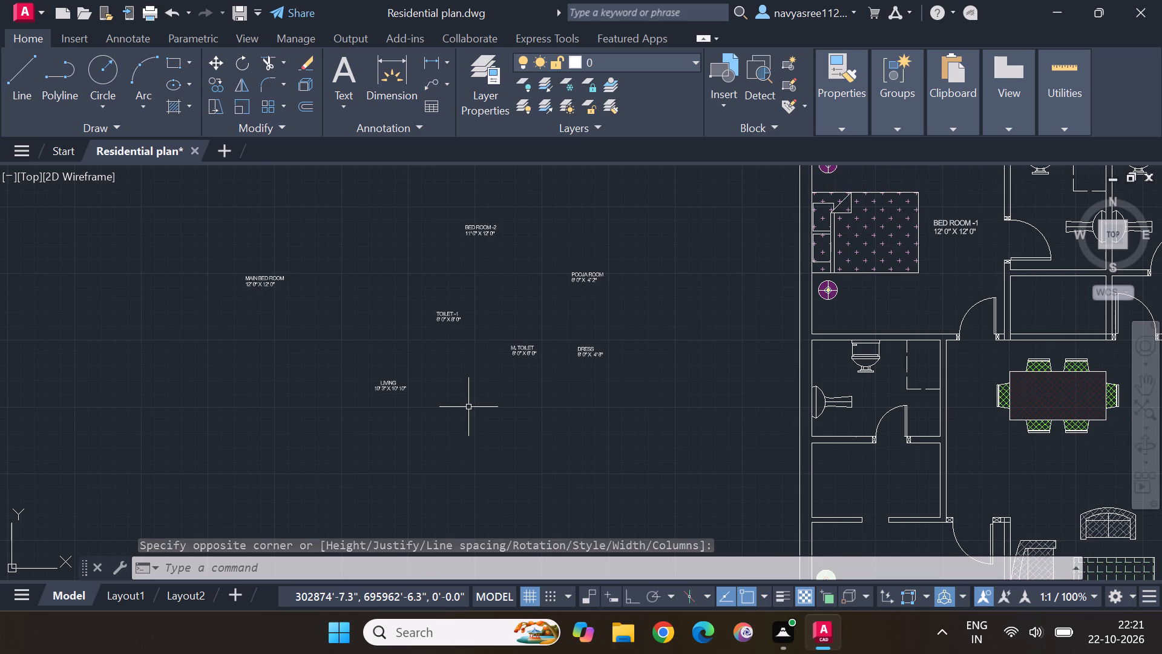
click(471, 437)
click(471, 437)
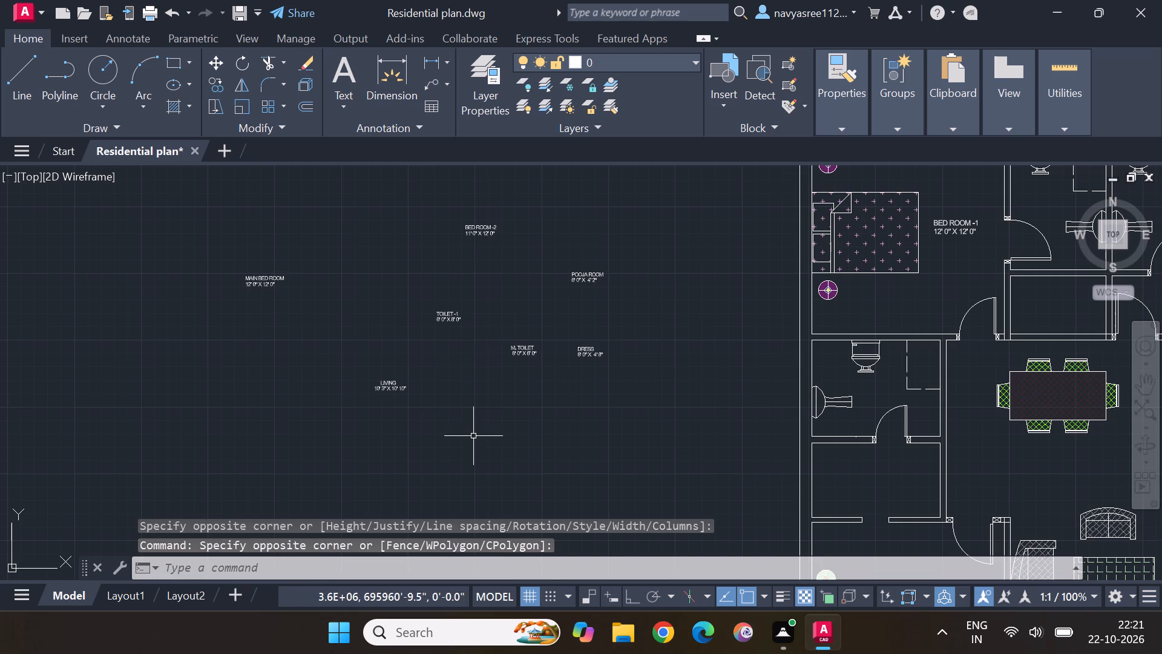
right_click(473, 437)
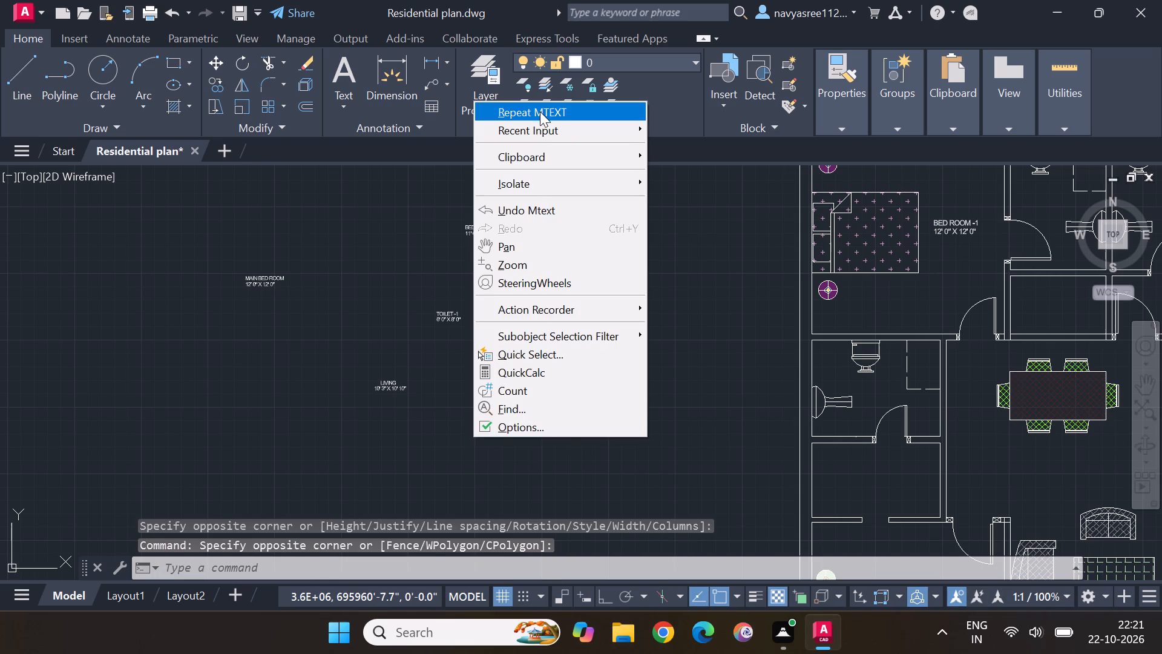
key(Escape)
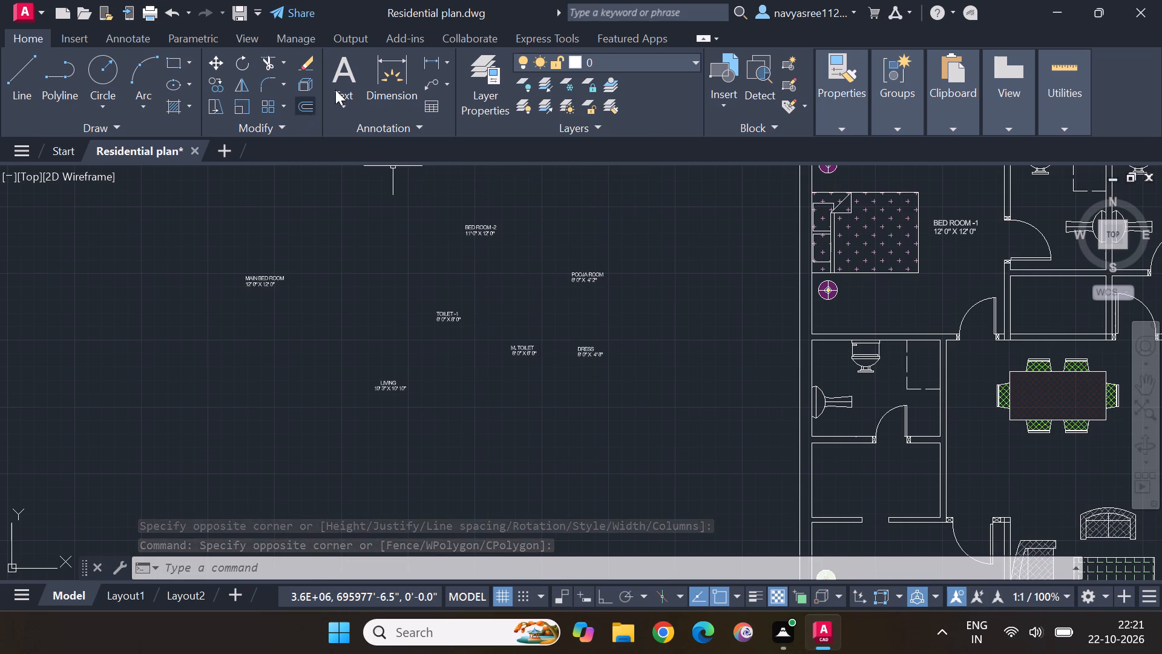
Start a multiline text label below the H.TOILET label and right of LIVING, with the first line DINNING indented by four spaces.
click(346, 71)
click(352, 112)
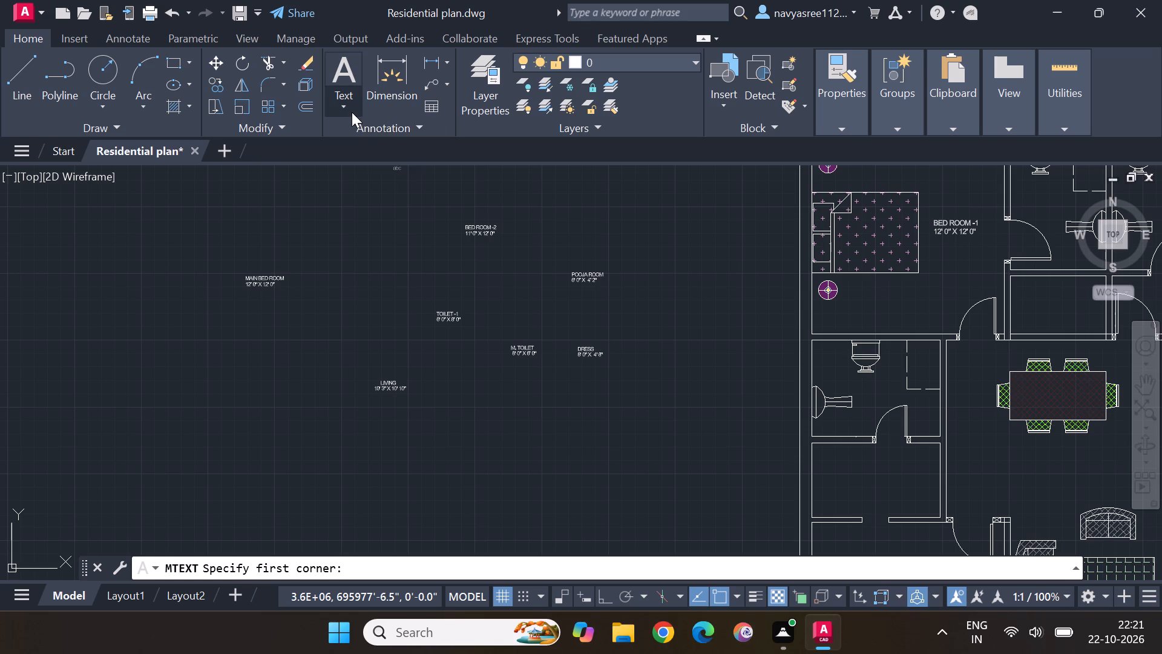
click(373, 126)
drag(496, 423, 515, 413)
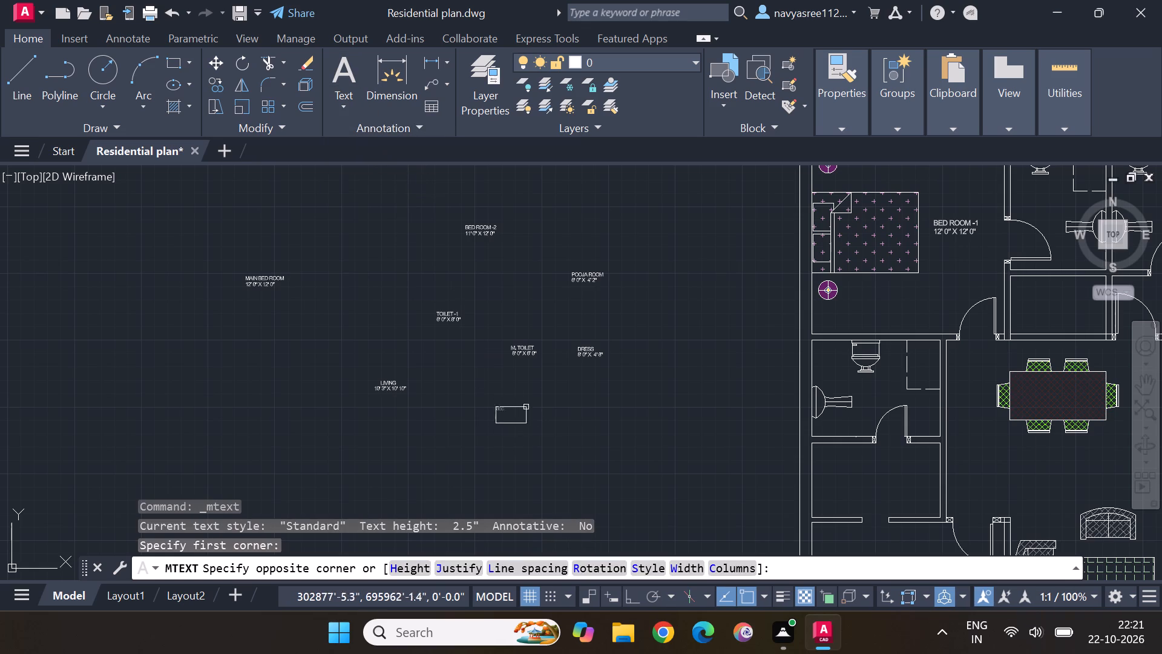
click(609, 452)
key(space)
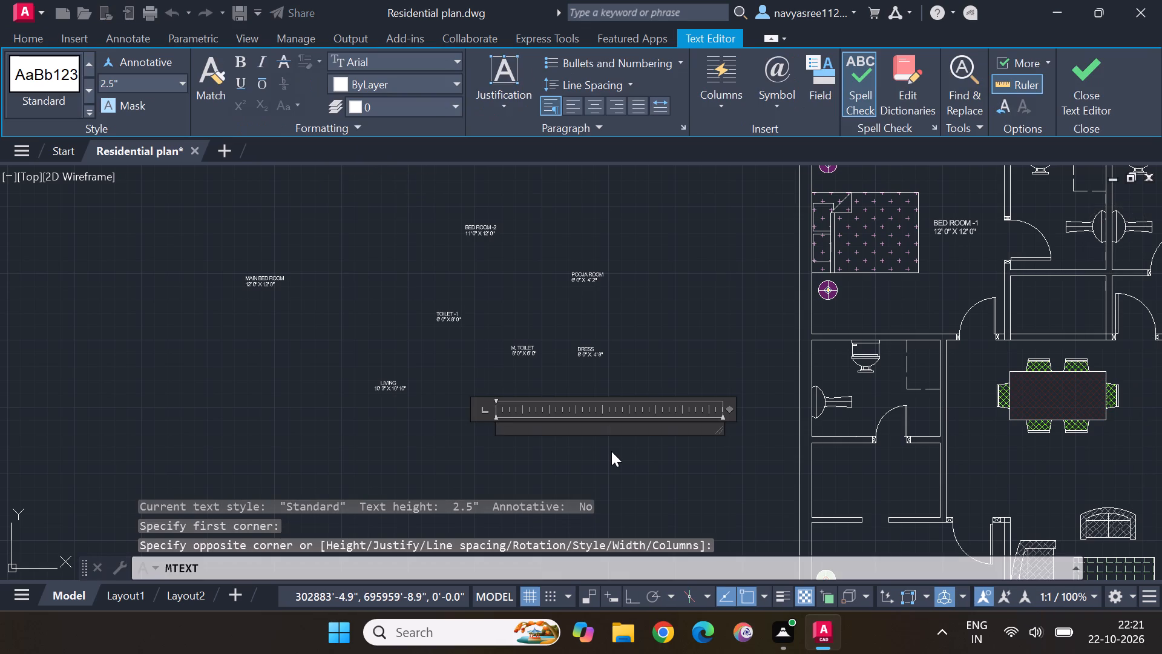
key(space)
key(space)
key(space)
text(DINNING)
key(space)
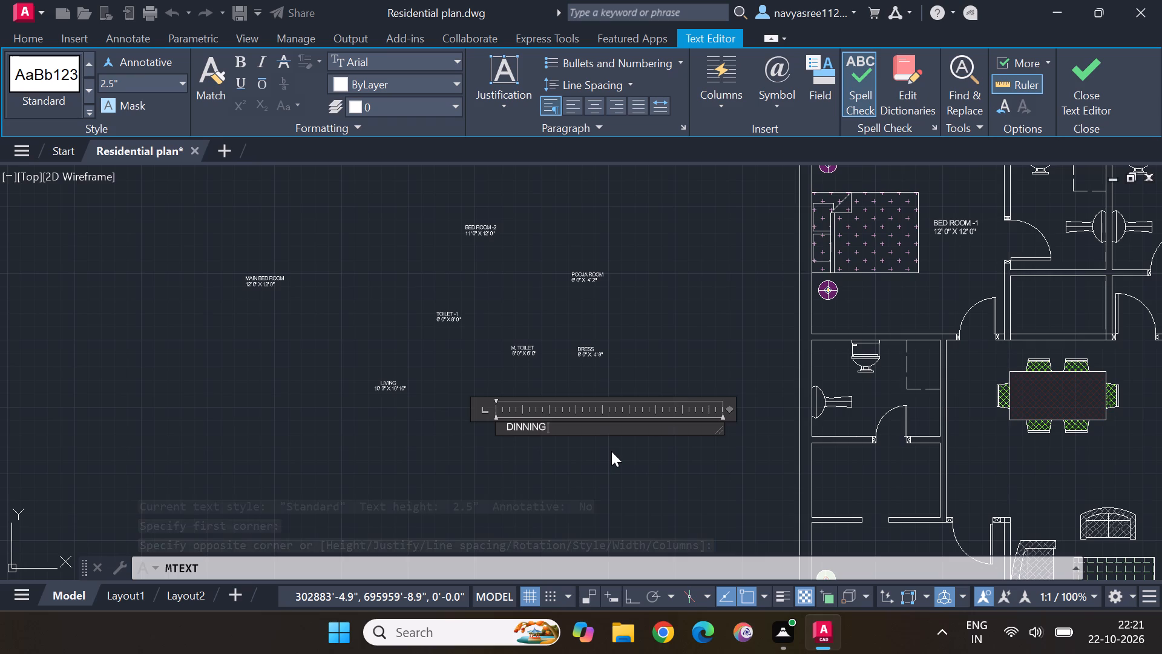
Add a second line reading 14' 6" X 11' 0" under DINNING, indented by two spaces.
key(Return)
key(space)
key(space)
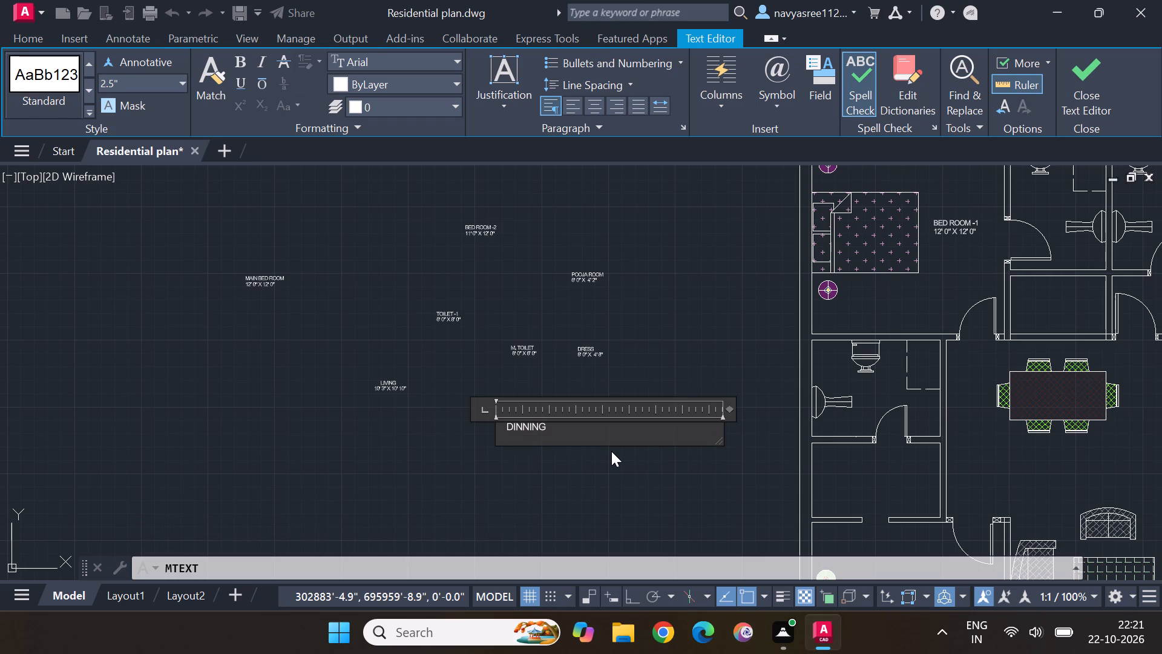
text(14')
key(space)
text(6" X)
key(space)
text(11)
text(' 0")
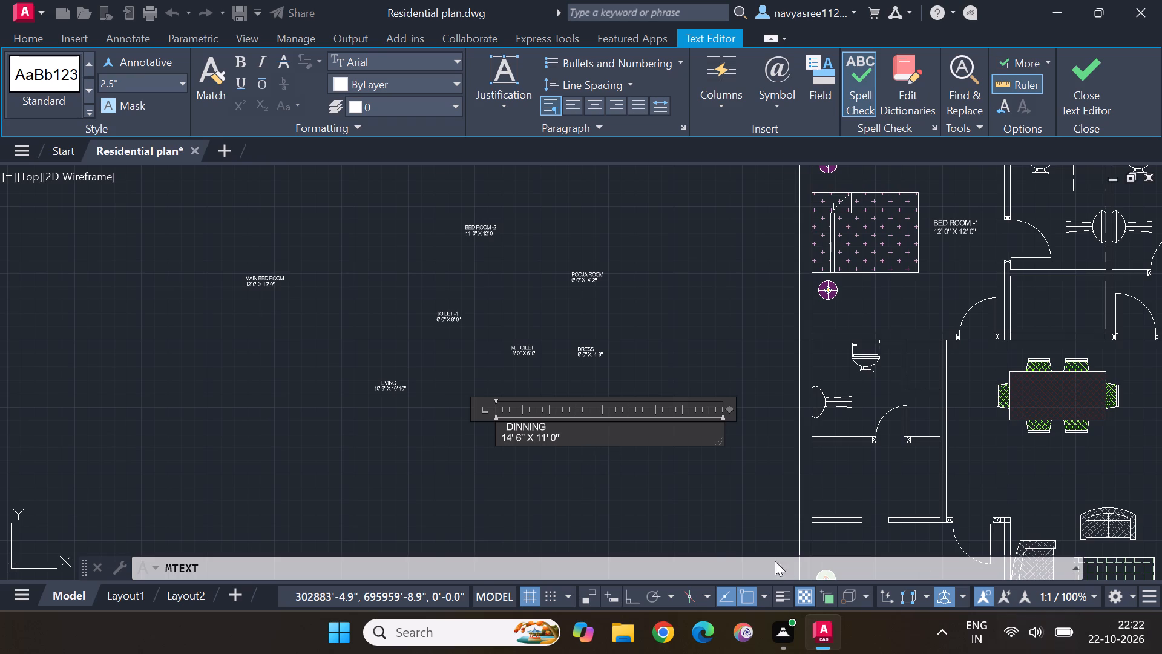
Indent the DINNING line by two more spaces to centre it over its dimensions, and finish the text edit.
click(502, 423)
key(space)
key(space)
key(Escape)
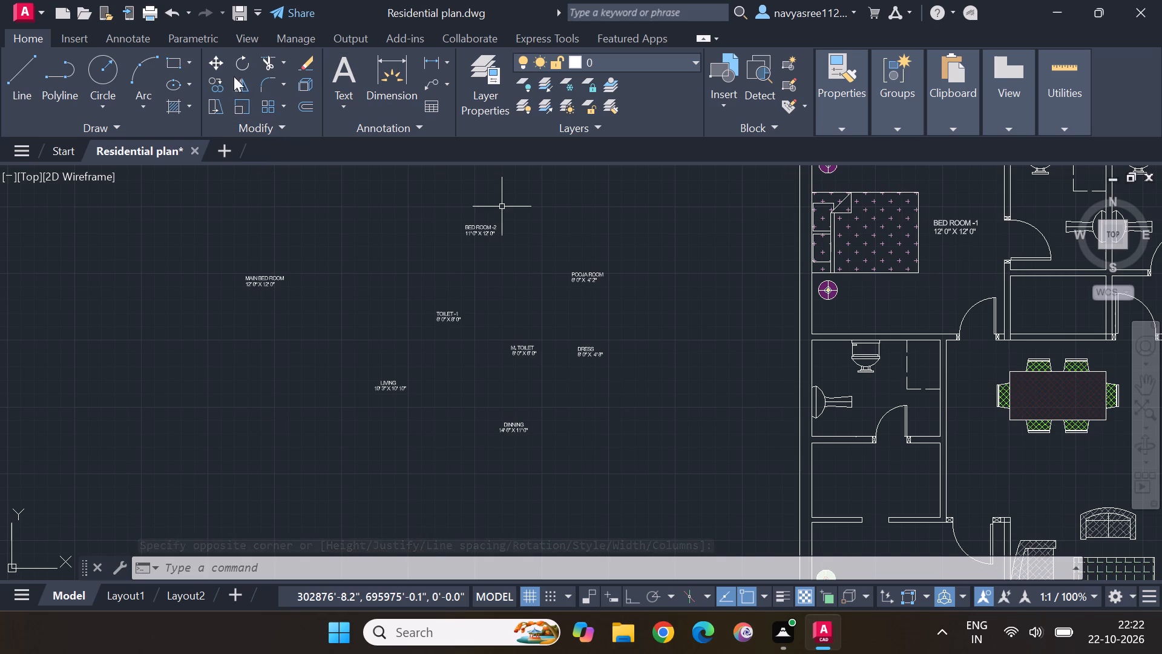
Start a multiline text label above the POOJA ROOM label, with the first line KITCHEN indented by four spaces.
click(341, 74)
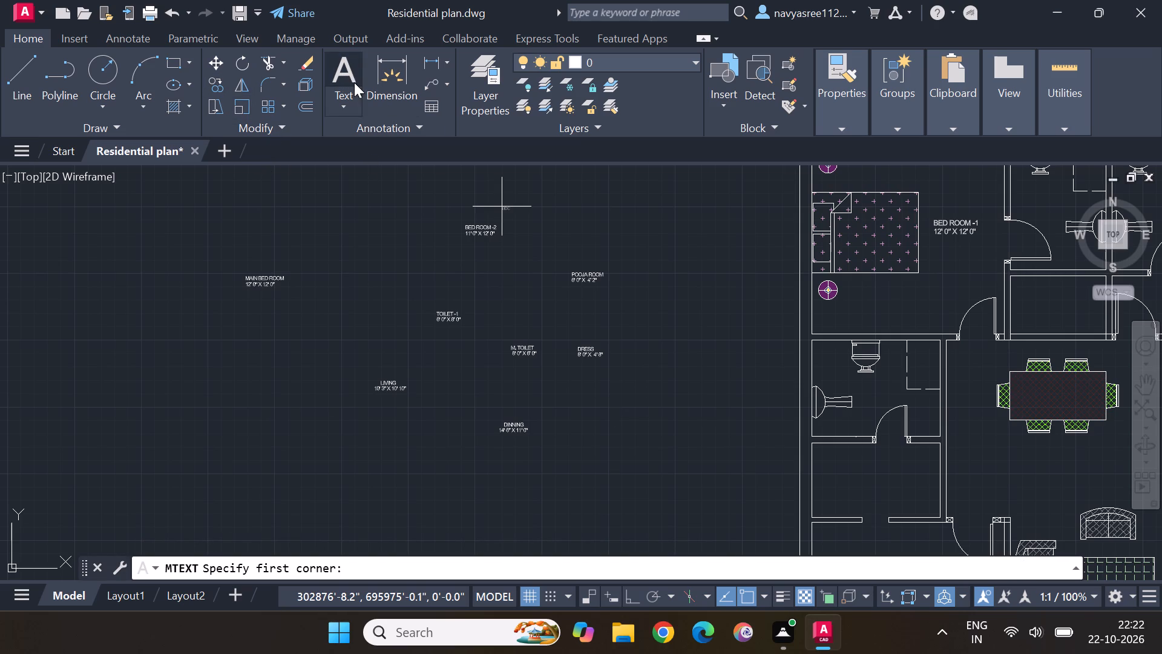
click(346, 104)
click(376, 136)
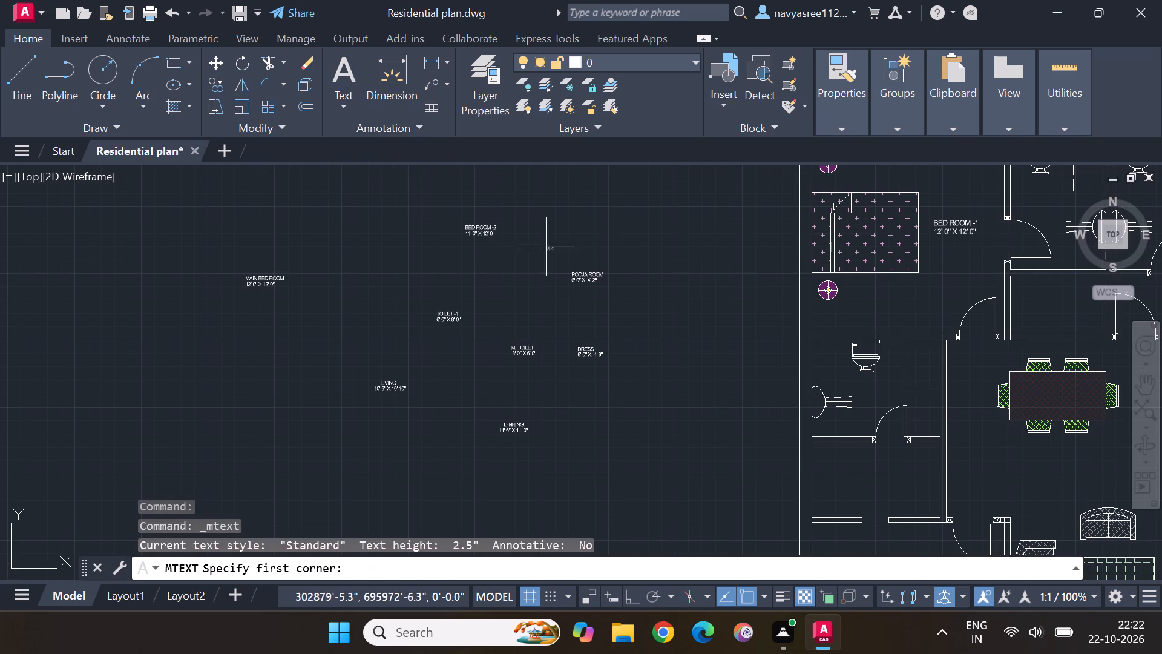
drag(557, 205, 592, 198)
click(694, 230)
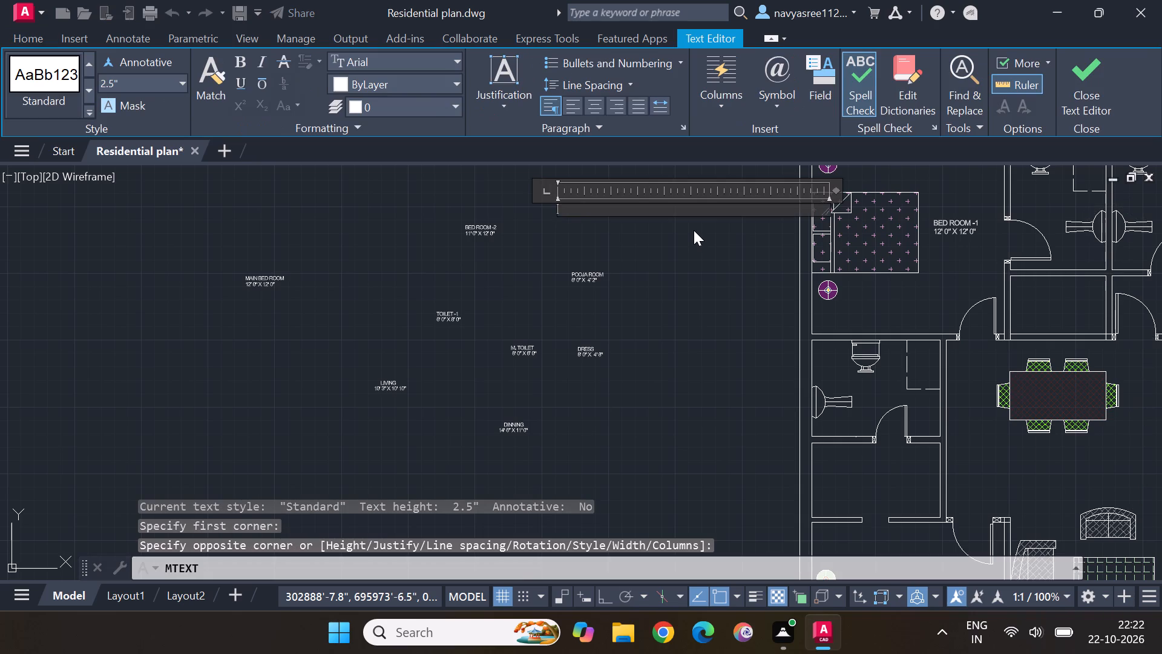
key(space)
key(space)
key(space)
key(space)
text(KITCHEN)
Add a second line reading 8' 0" X 12' 0" under KITCHEN, indented by two spaces, and finish the text edit.
key(Return)
key(space)
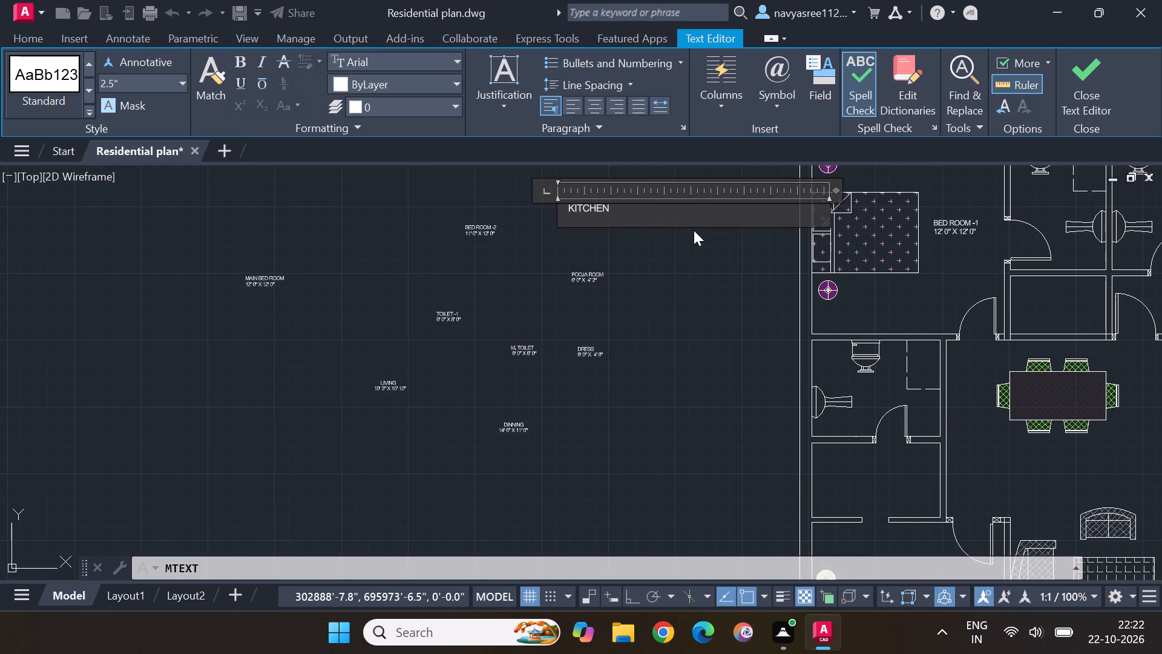
key(space)
text(8')
key(0)
key(shift+quotedbl)
key(BackSpace)
key(BackSpace)
key(space)
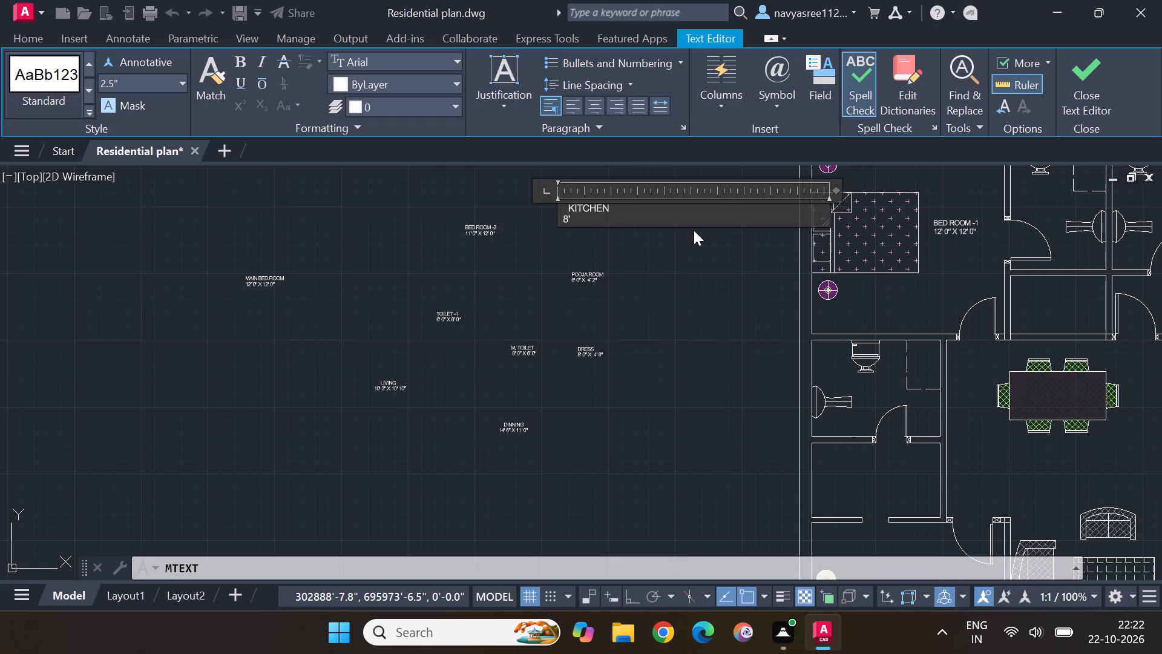
key(0)
text(")
key(space)
key(x)
key(space)
text(12' 0")
key(Escape)
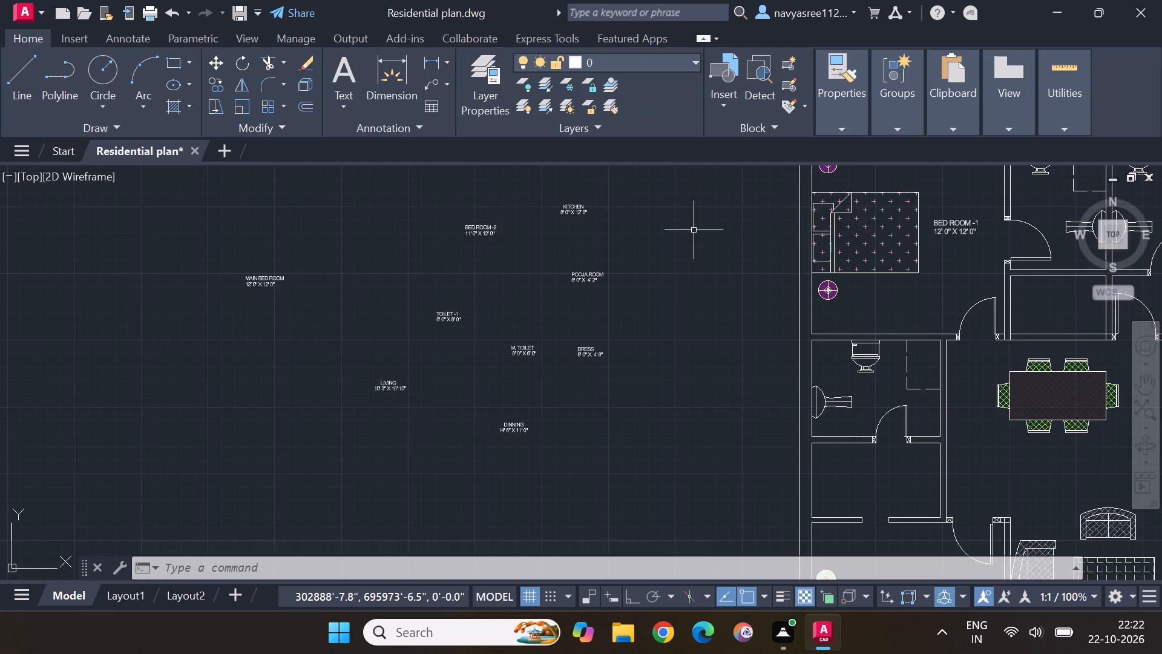
Start a multiline text label to the right of the DINNING label, with the first line WIDE UTILITY indented by two spaces.
click(333, 104)
click(370, 134)
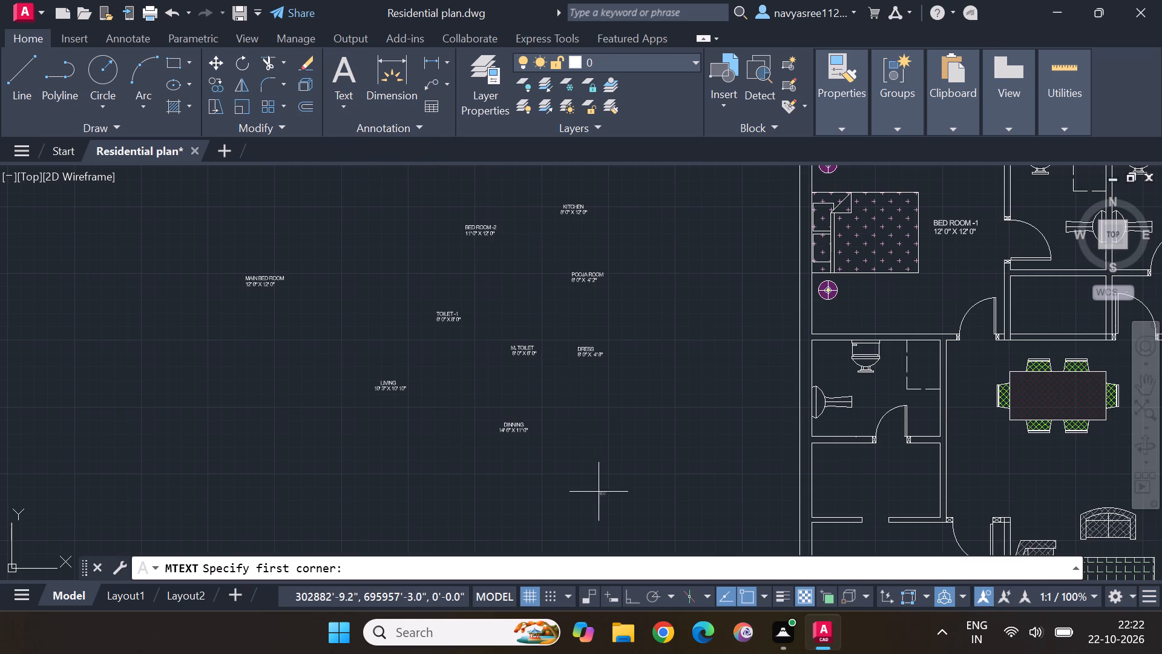
click(596, 429)
click(678, 462)
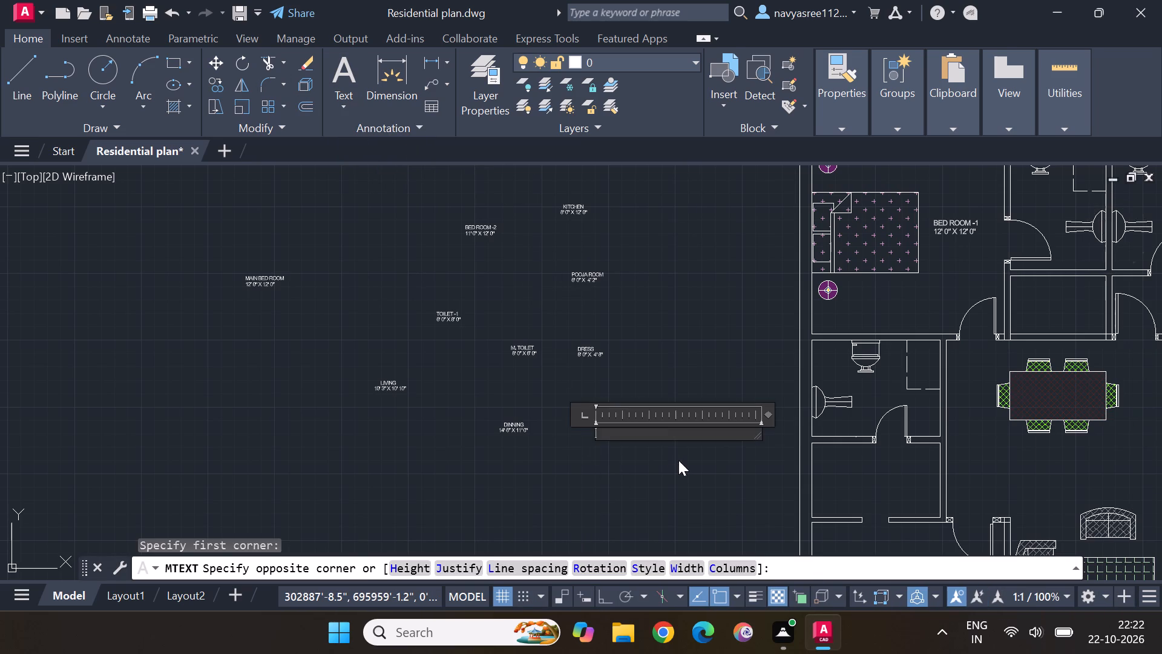
key(space)
key(space)
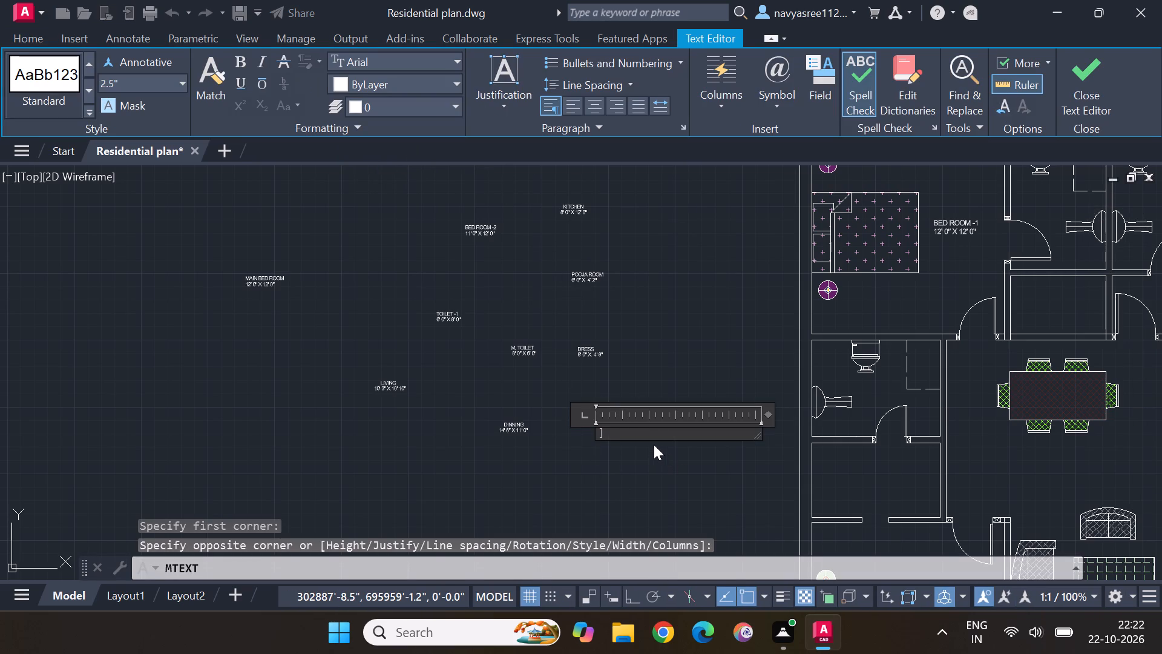
text(WIDE)
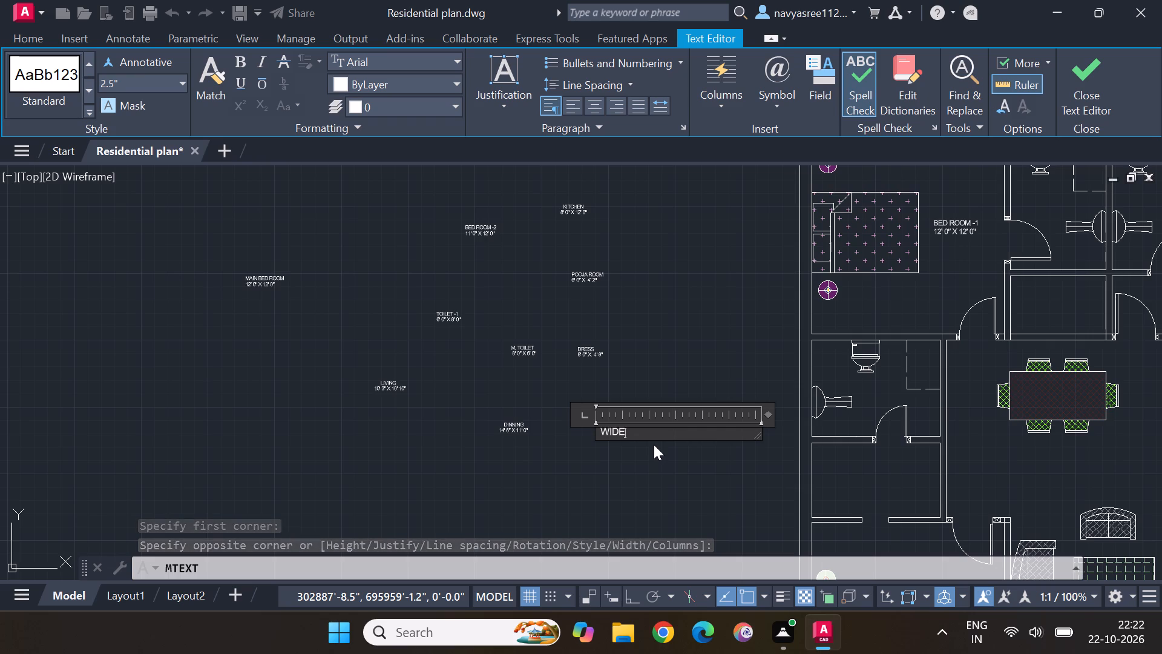
key(space)
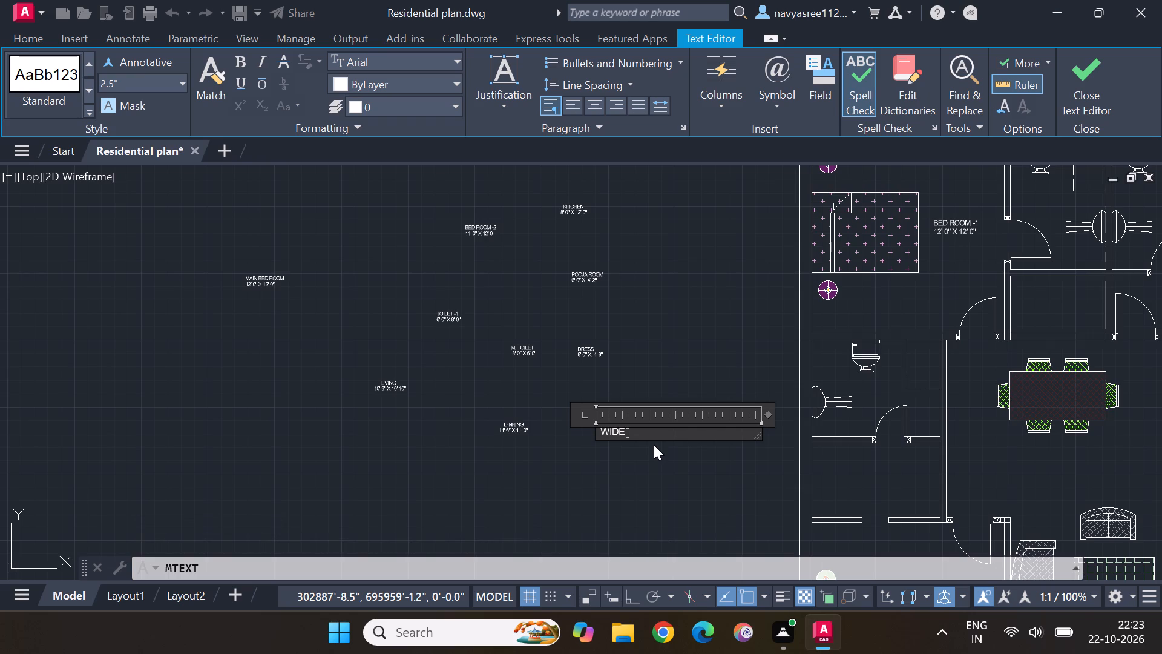
text(UTILITY)
Add a second line reading 5'8" under WIDE UTILITY, indented by three spaces.
key(Return)
key(space)
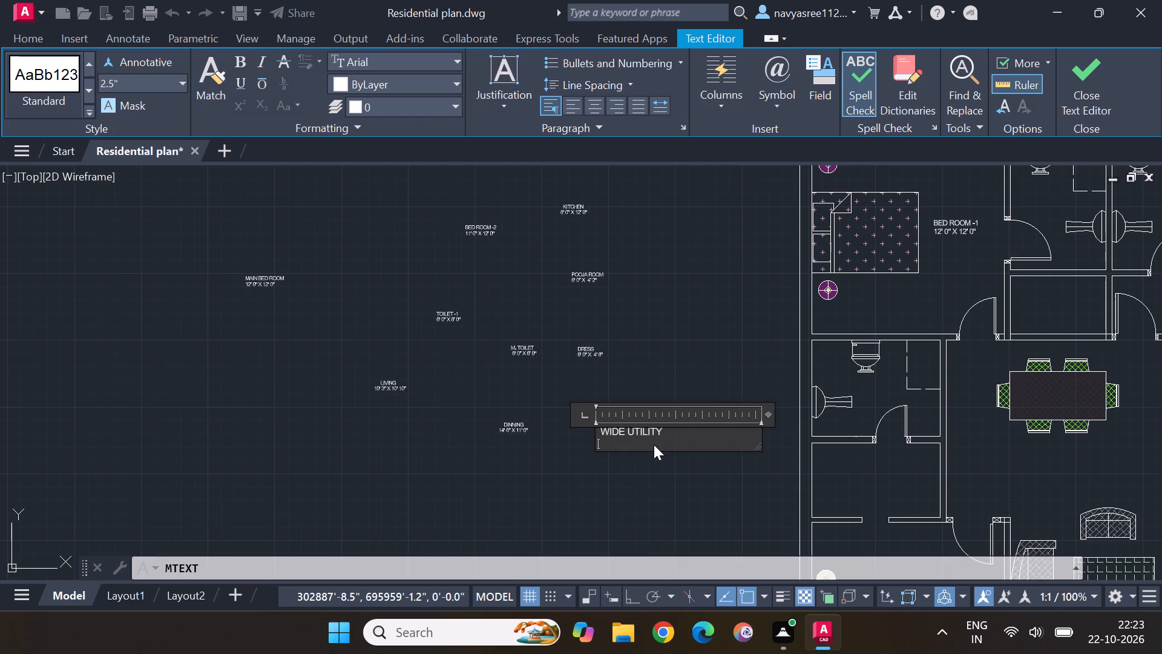
key(space)
key(space)
key(5)
text('8")
Indent the 5'8" line by four more spaces, insert a space between 5' and 8", and finish the text edit.
click(600, 445)
key(space)
key(space)
key(space)
key(space)
click(620, 443)
key(space)
key(Escape)
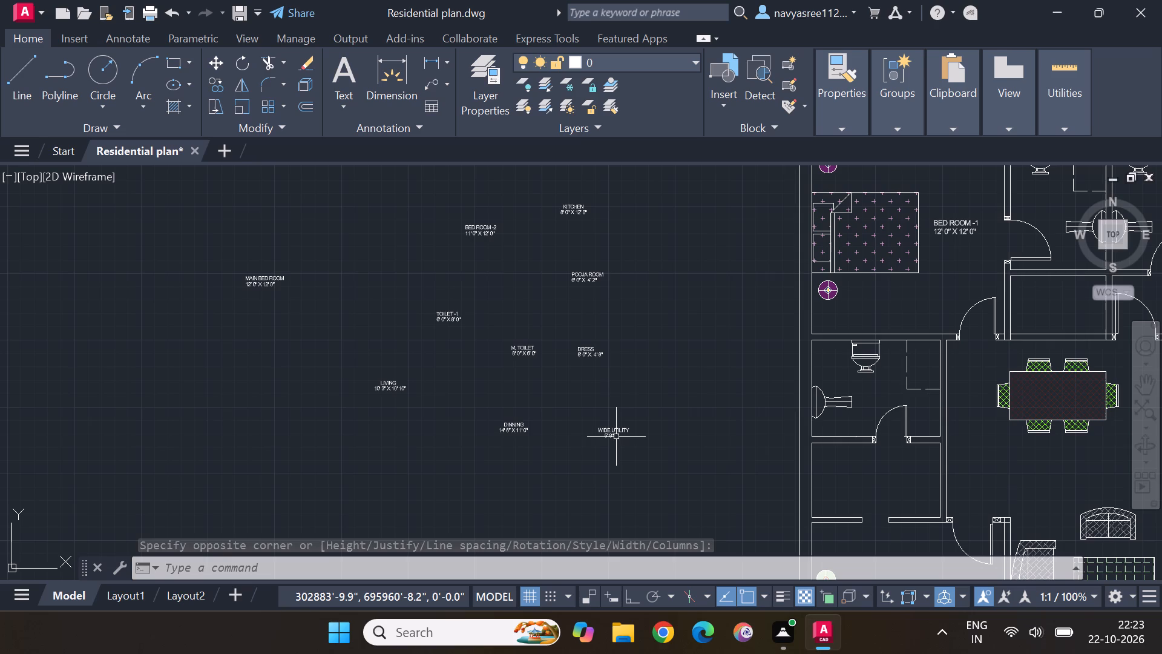
Start a multiline text label to the lower right of the KITCHEN label, with the first line DRAWIMG indented by three spaces.
click(345, 105)
drag(375, 131, 382, 131)
drag(630, 234, 673, 234)
click(739, 346)
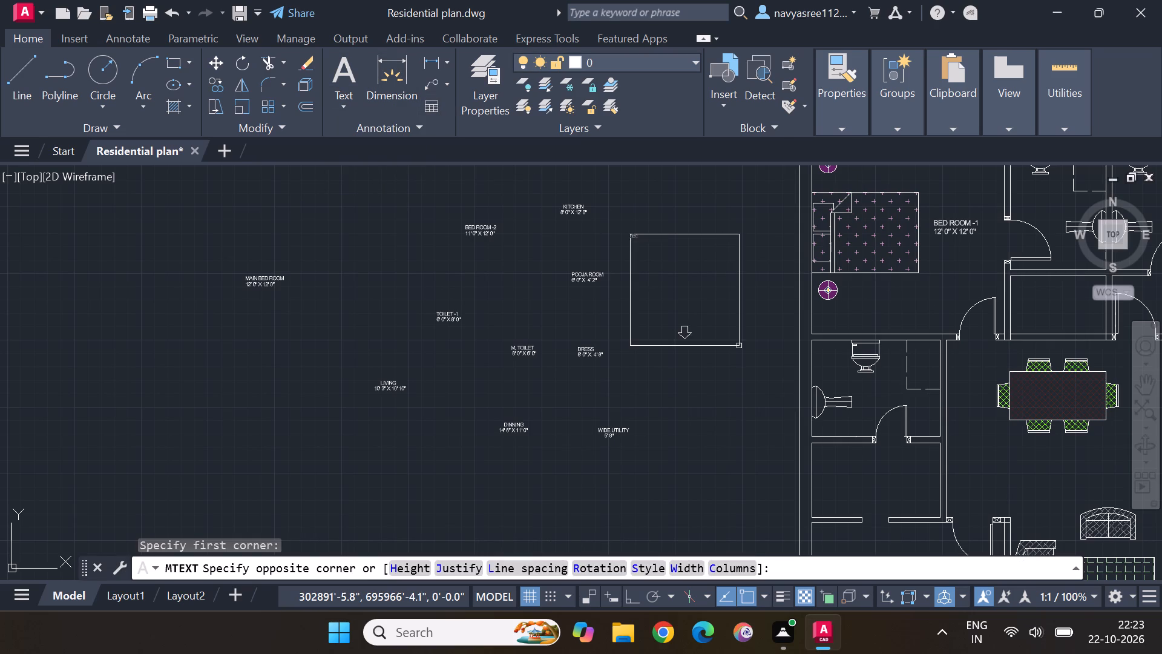
key(space)
key(space)
key(space)
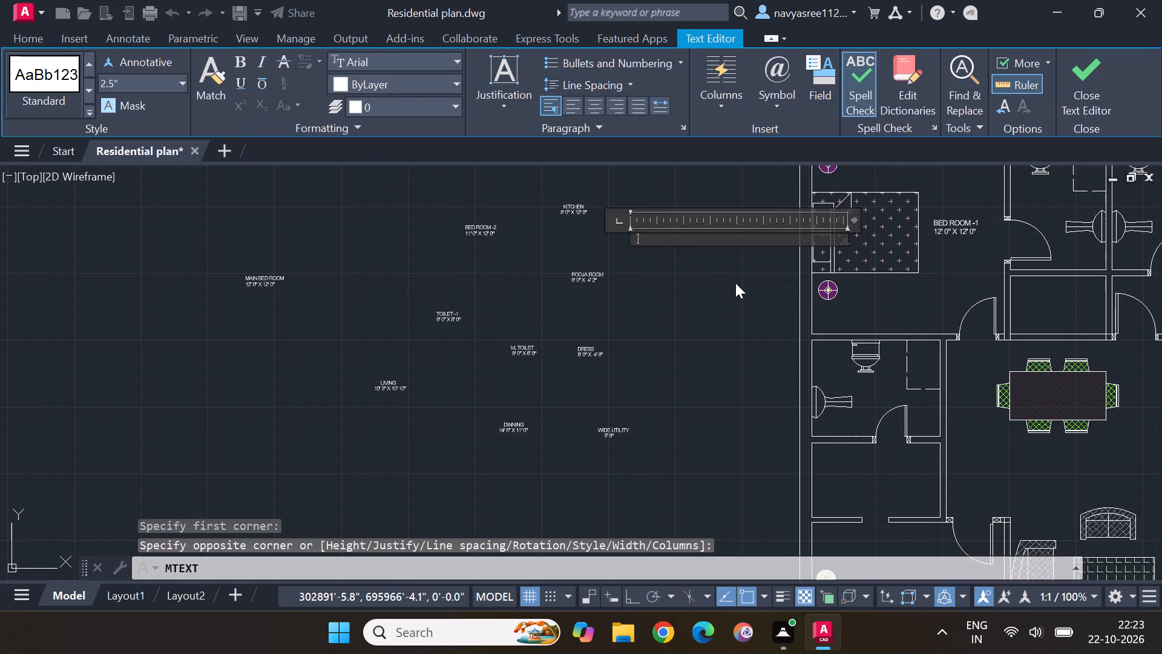
text(DRA)
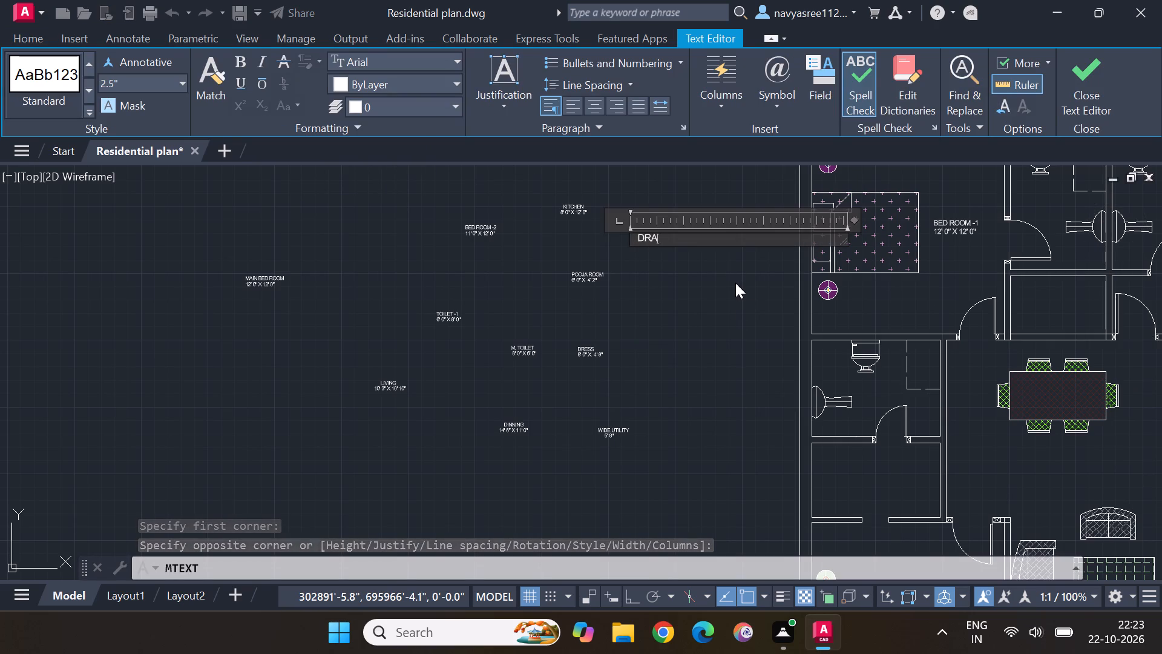
key(v)
key(BackSpace)
text(WIMG)
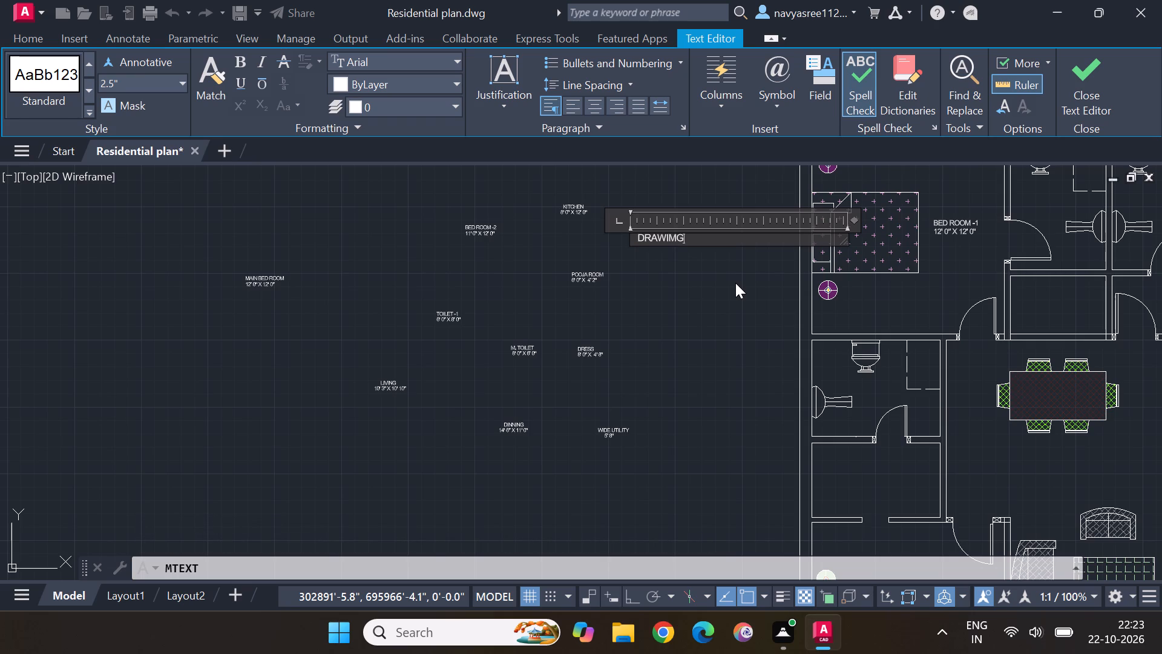
Add a second line reading 13' 10" X 11' 0" under DRAWIMG, indented by one space, and finish the text edit.
key(Return)
key(space)
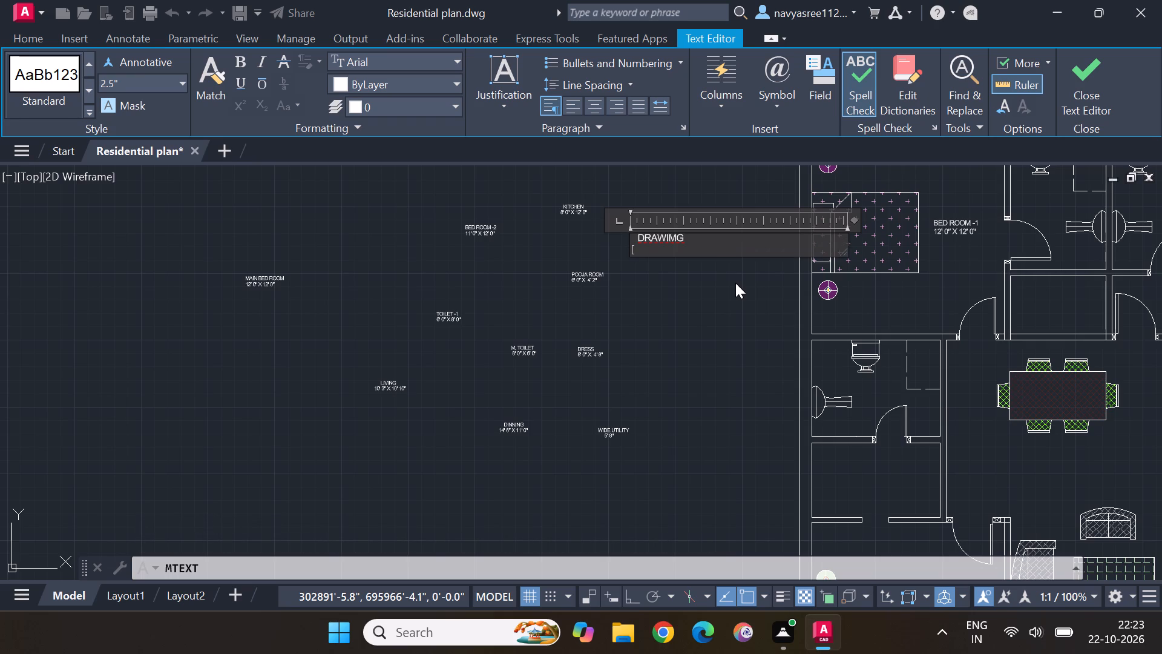
text(13')
text(10")
key(BackSpace)
key(BackSpace)
key(BackSpace)
key(space)
text(10")
key(space)
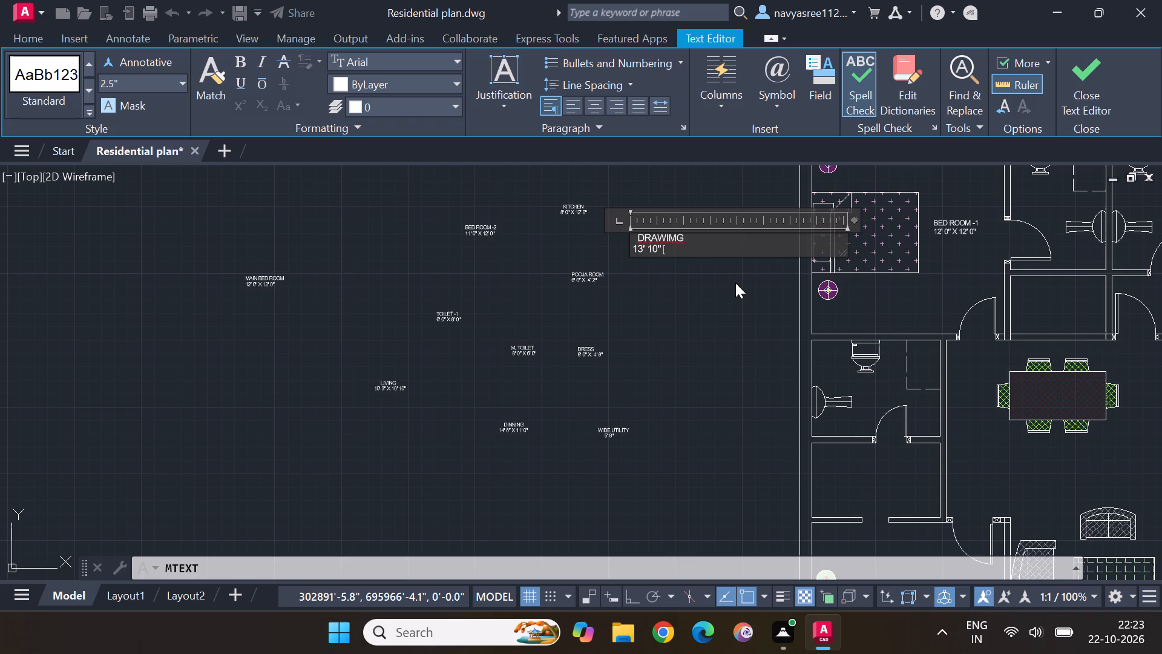
text(X)
key(space)
text(11)
text(' 0")
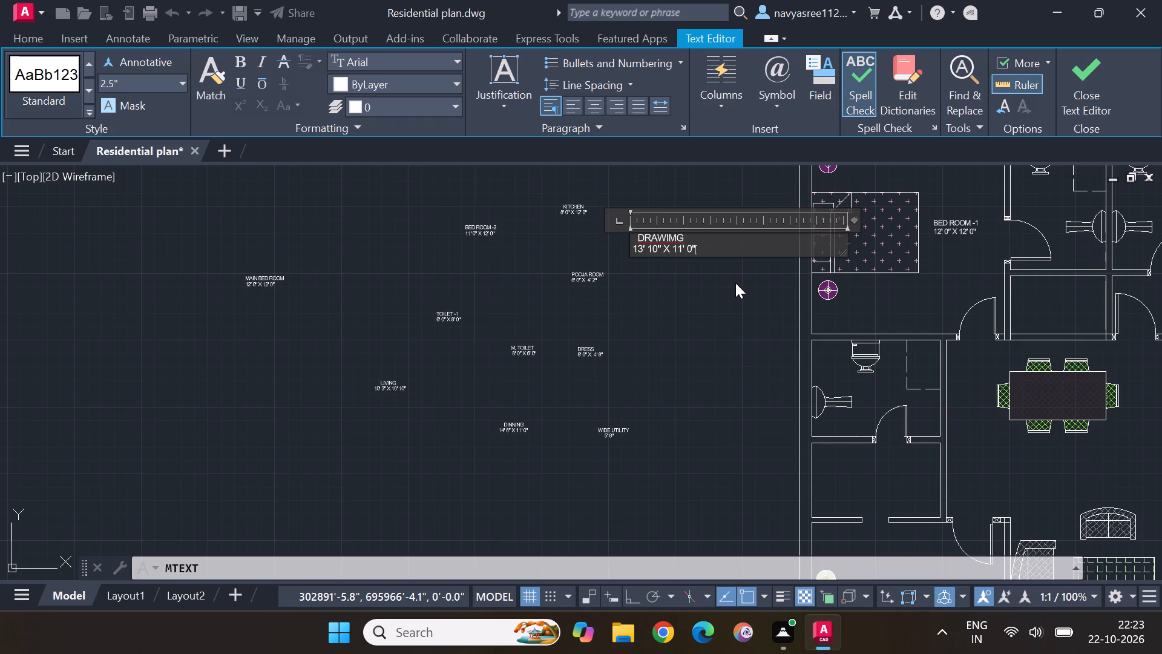
key(Escape)
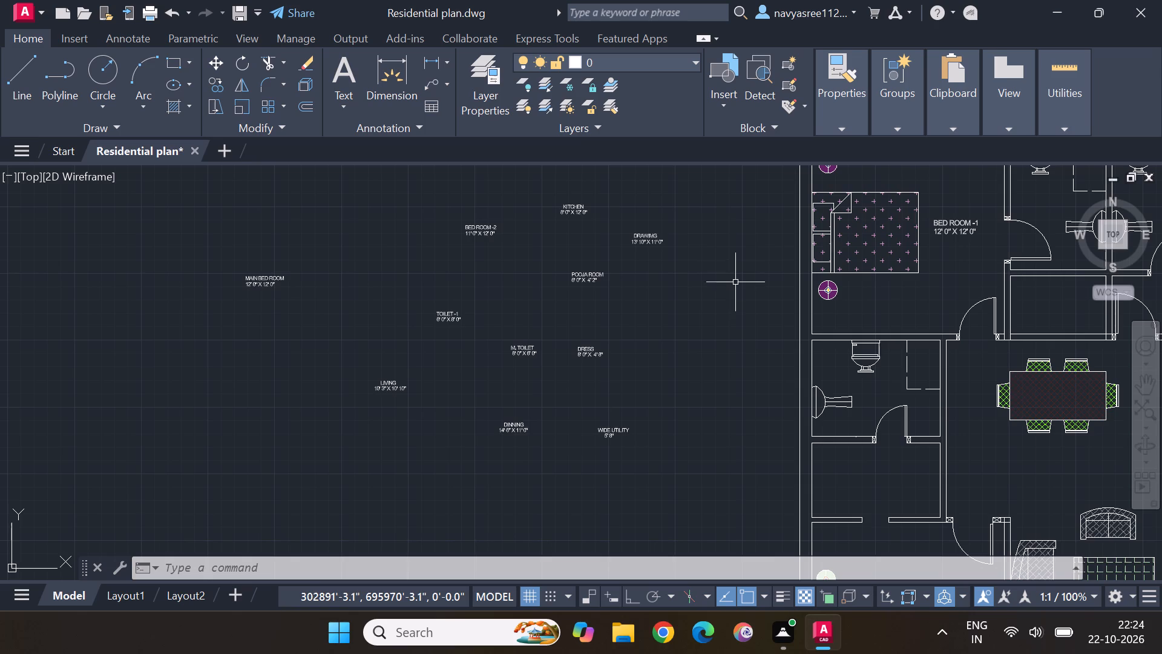
Start a multiline text label to the lower right of the POOJA ROOM label, with the first line WIDE BALCONY indented by three spaces.
click(340, 105)
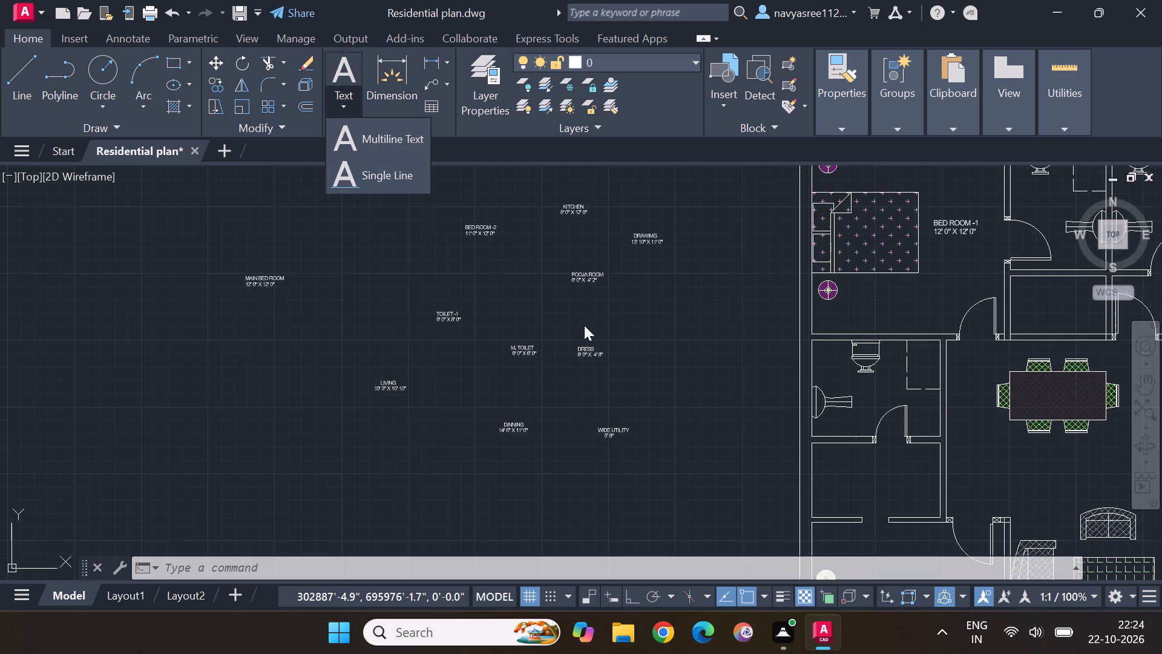
click(398, 134)
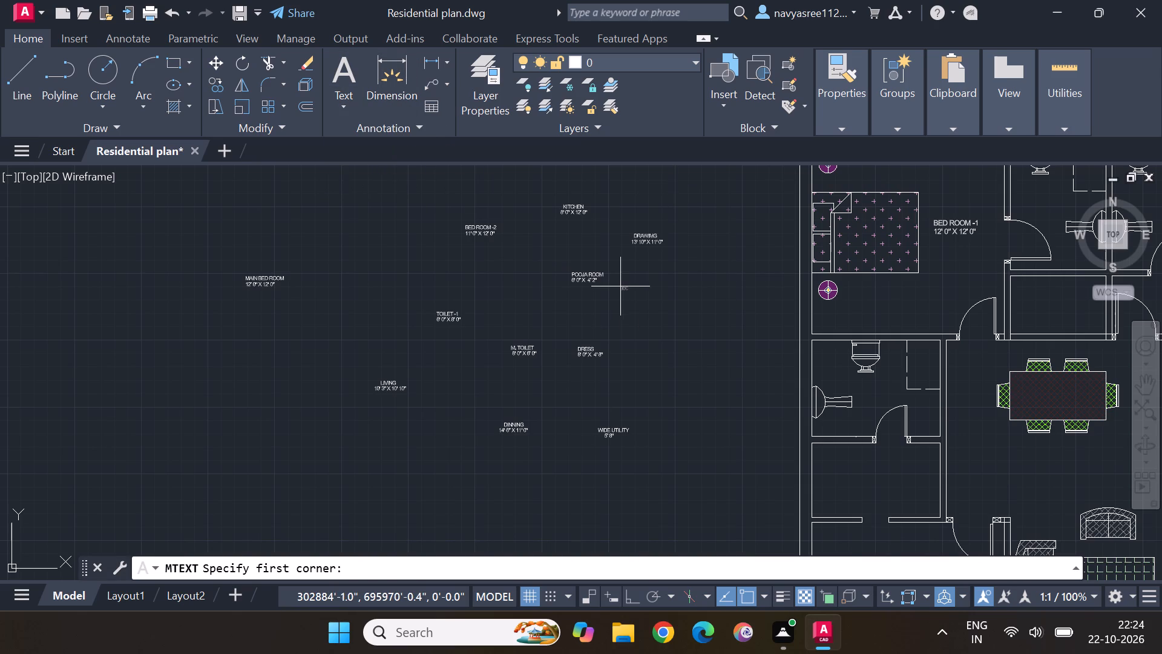
drag(620, 286, 691, 287)
drag(704, 356, 714, 376)
key(space)
key(space)
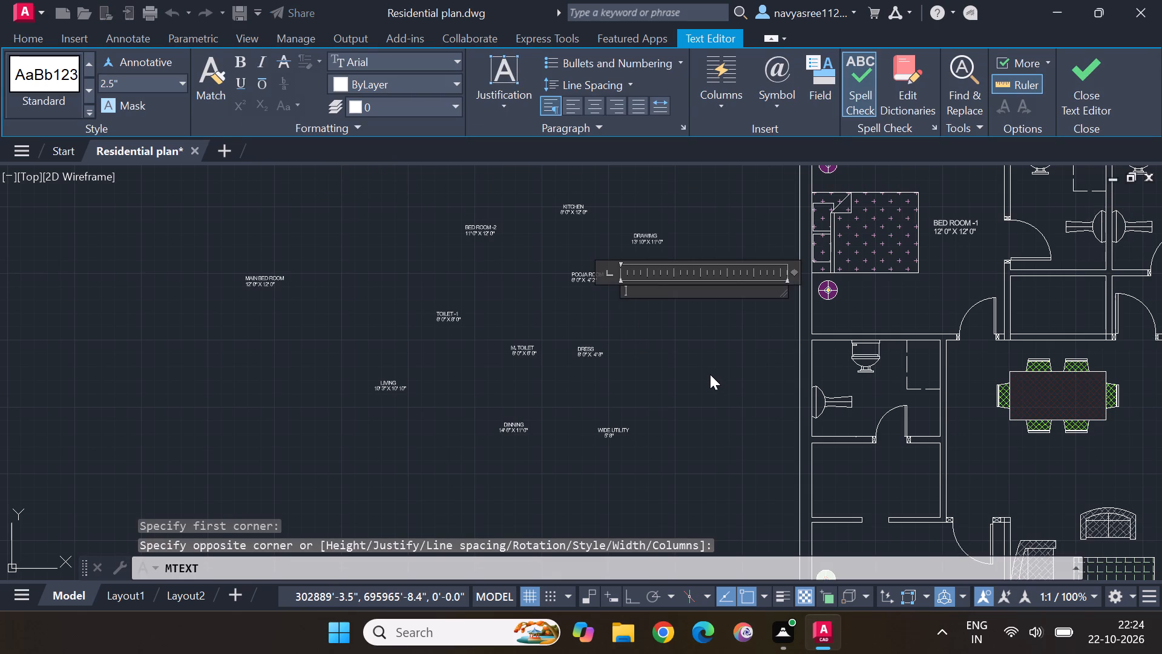
key(space)
text(WIDE)
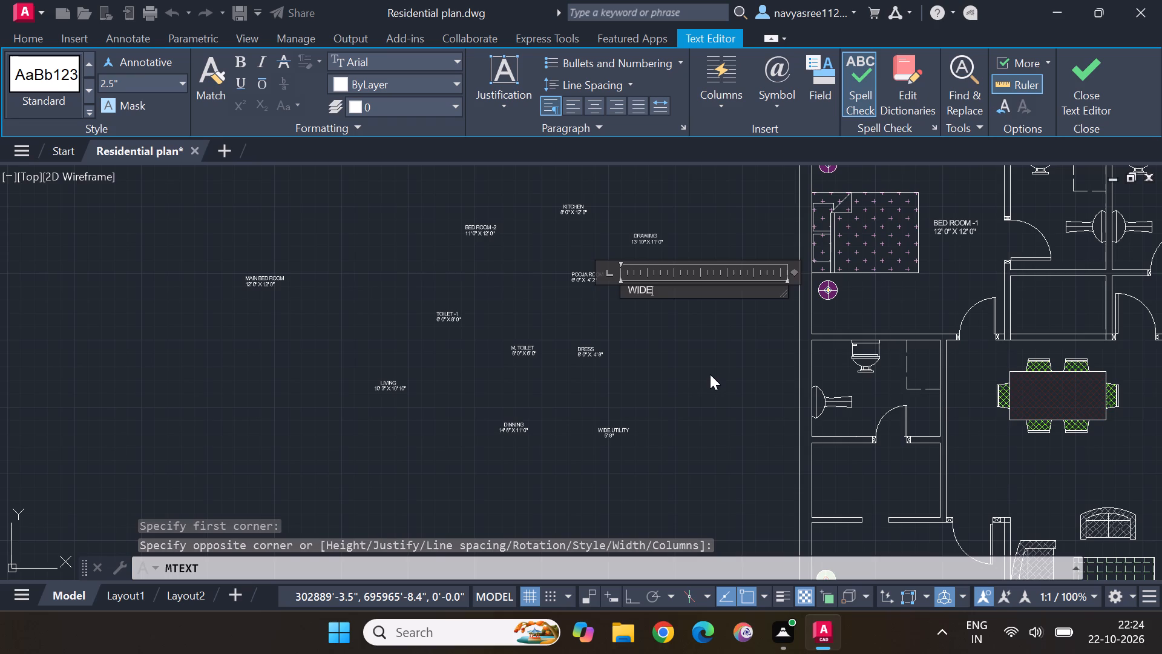
key(space)
text(BALC)
text(ONY)
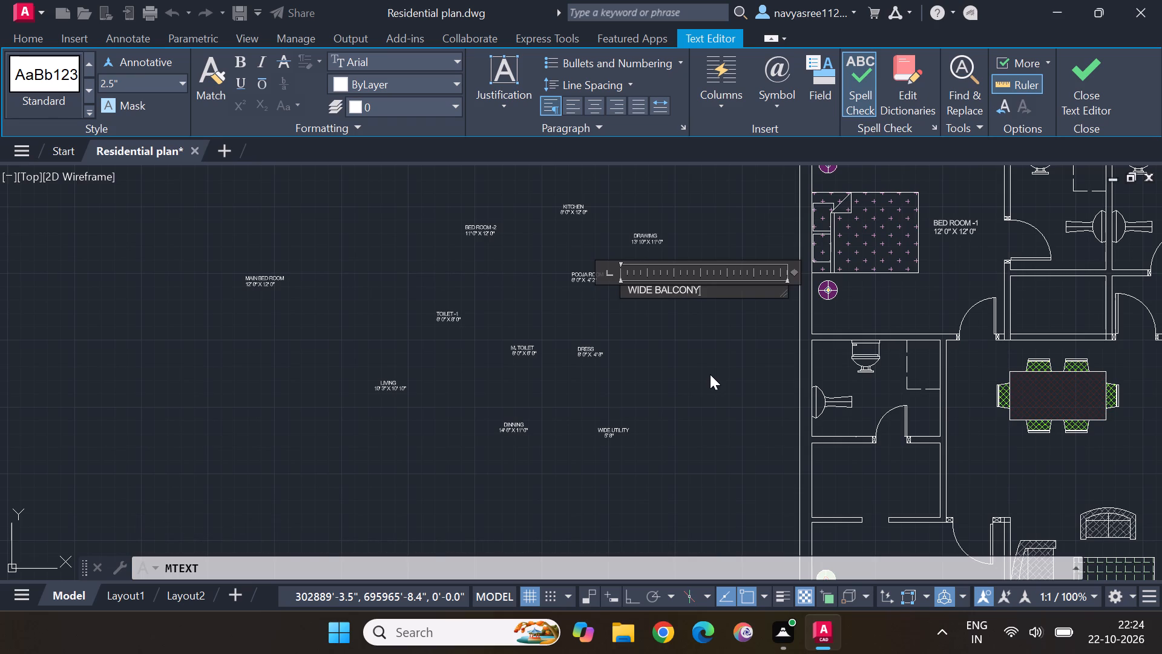
Add a second line reading 5' 8" under WIDE BALCONY, indented by two spaces, and finish the text edit.
key(Return)
key(space)
key(space)
text(5')
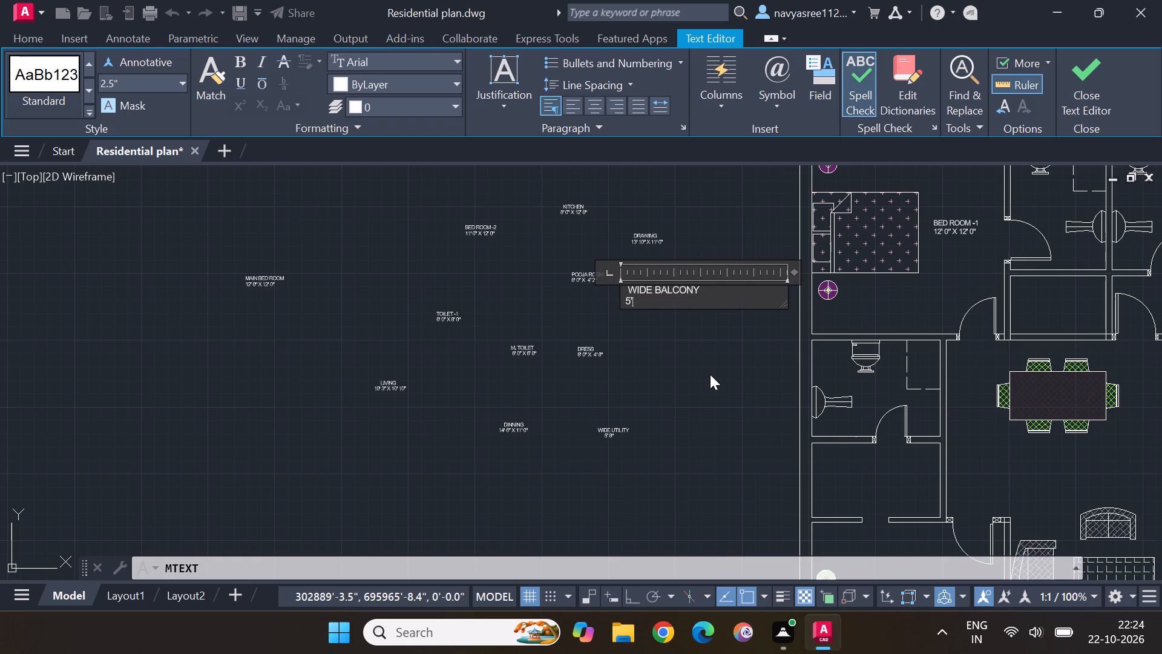
key(space)
text(8")
key(Escape)
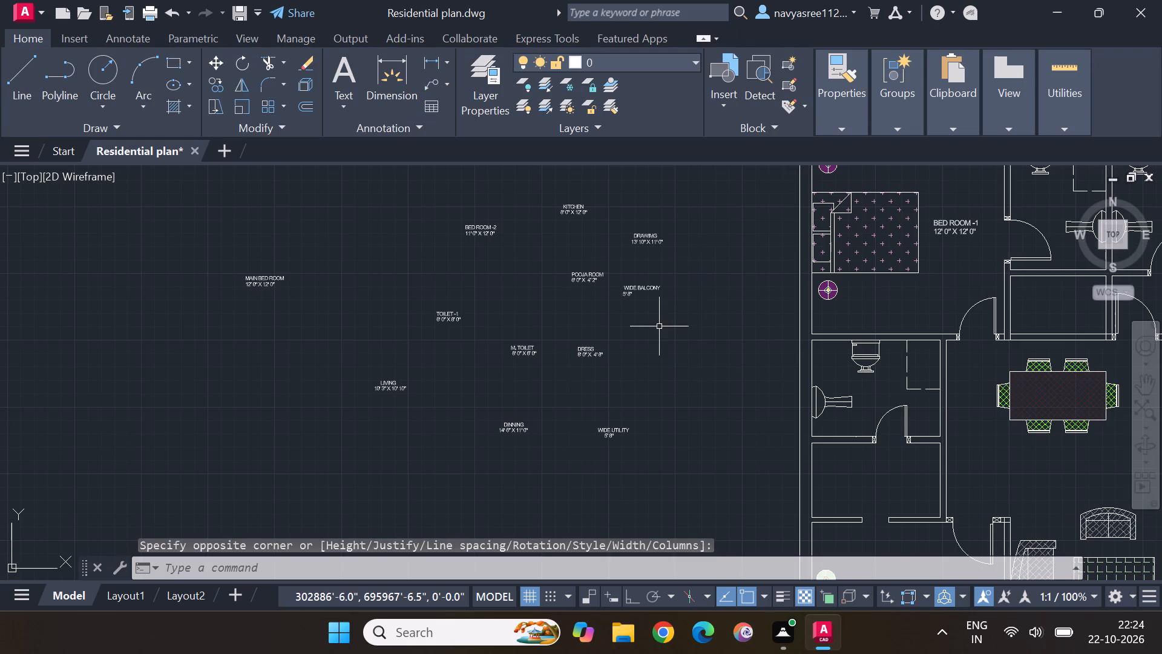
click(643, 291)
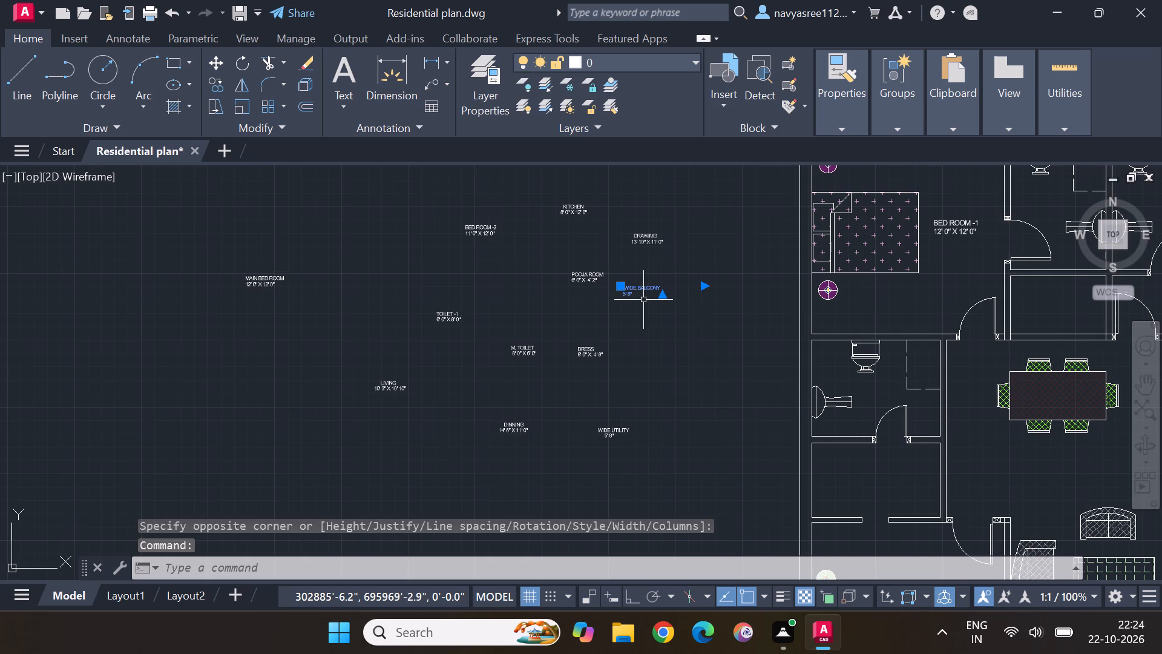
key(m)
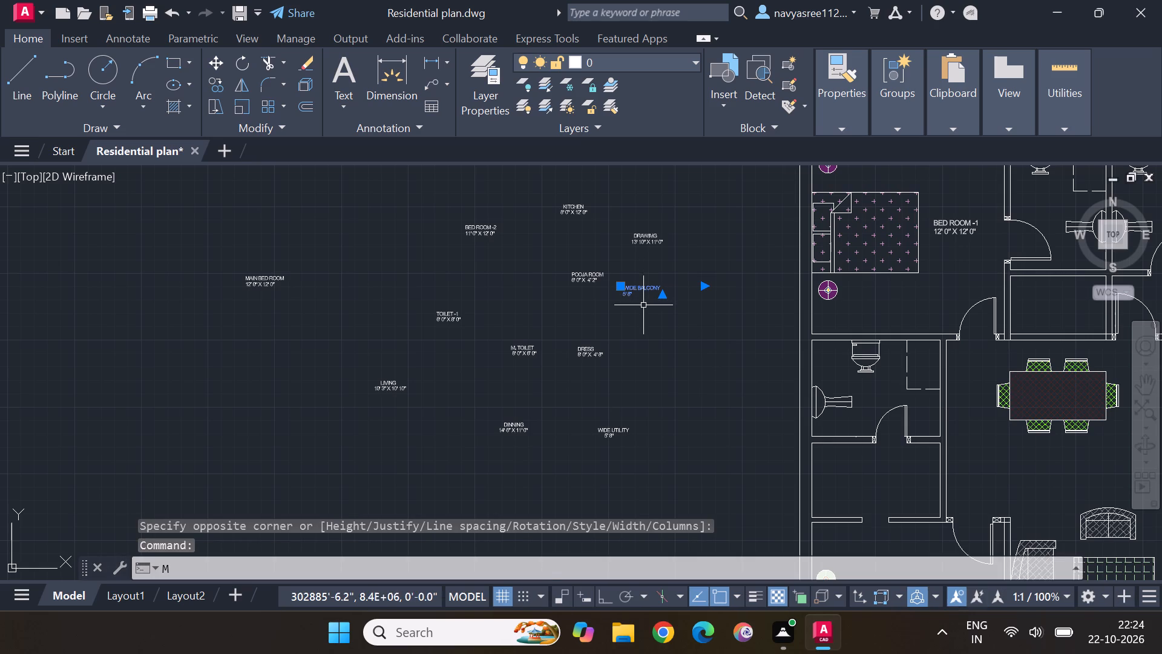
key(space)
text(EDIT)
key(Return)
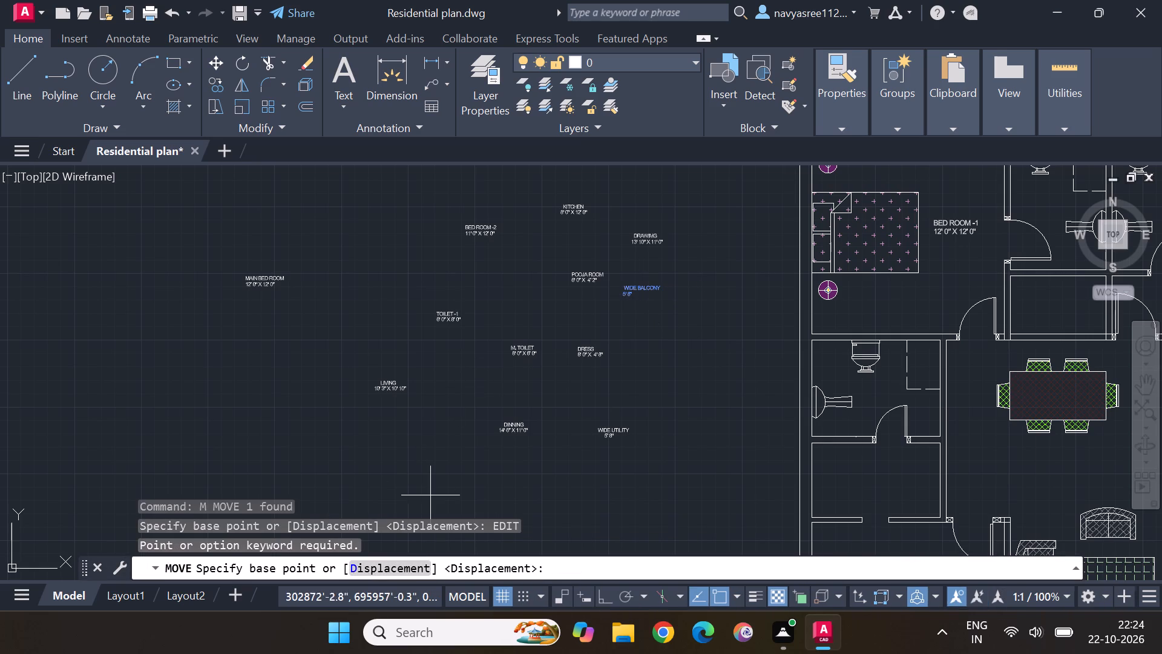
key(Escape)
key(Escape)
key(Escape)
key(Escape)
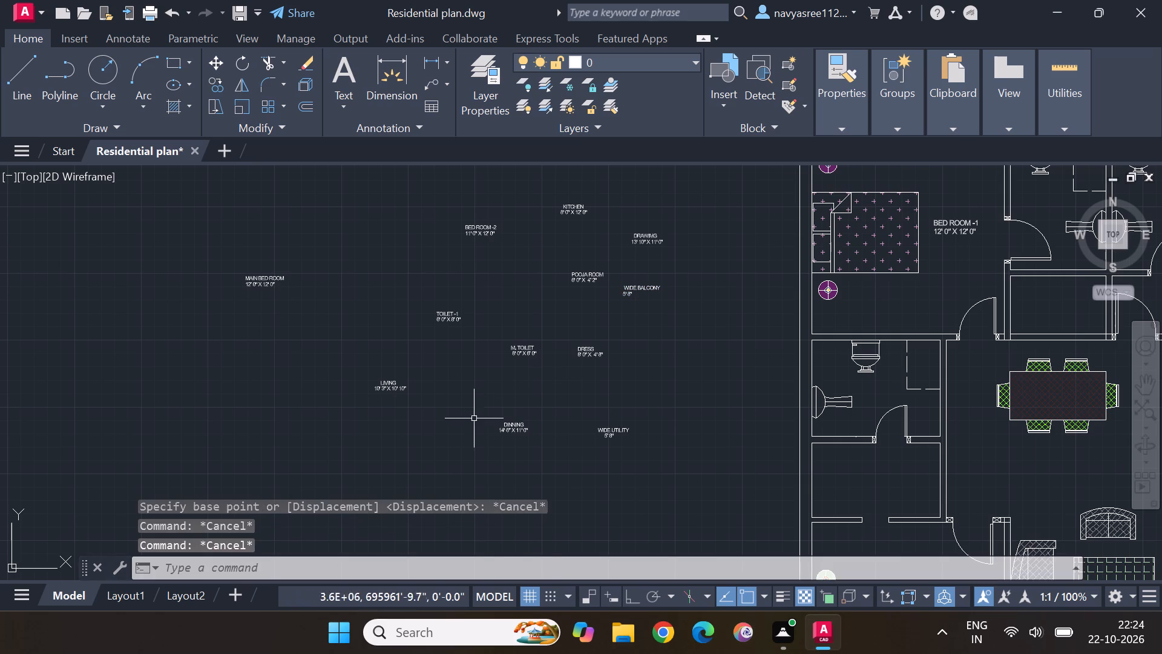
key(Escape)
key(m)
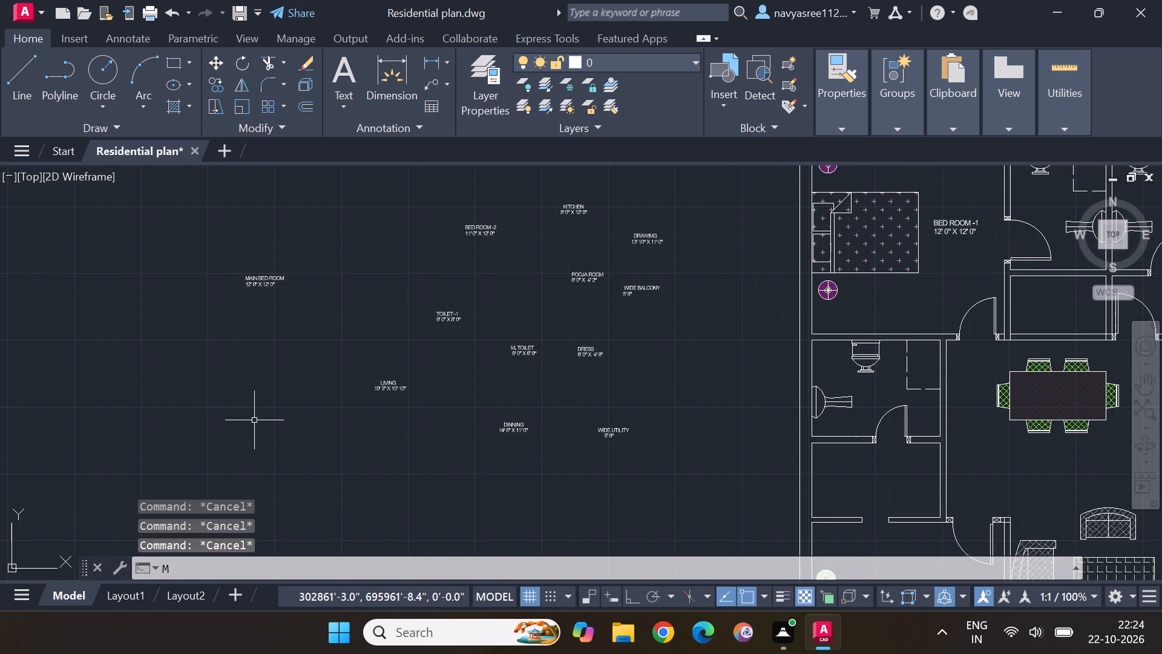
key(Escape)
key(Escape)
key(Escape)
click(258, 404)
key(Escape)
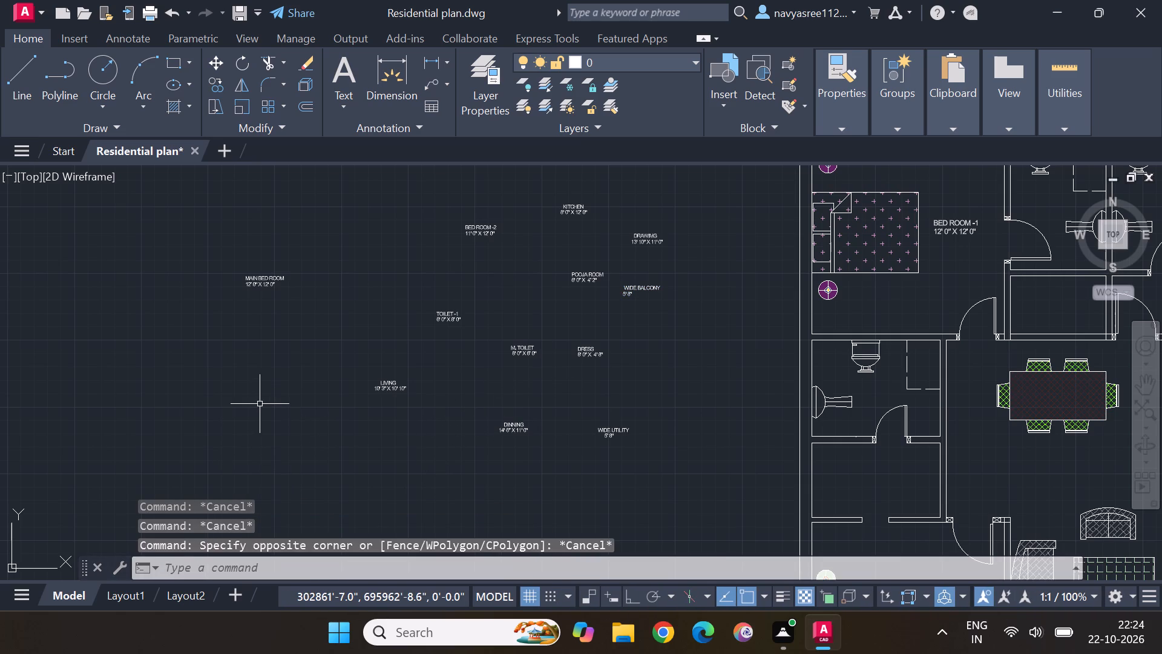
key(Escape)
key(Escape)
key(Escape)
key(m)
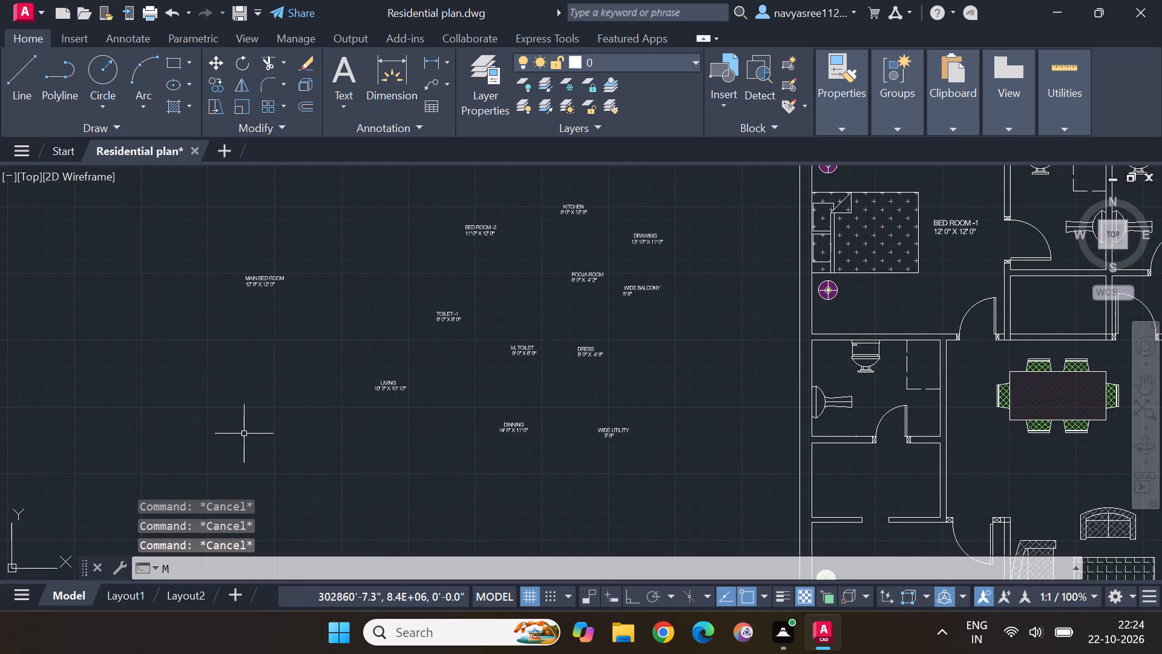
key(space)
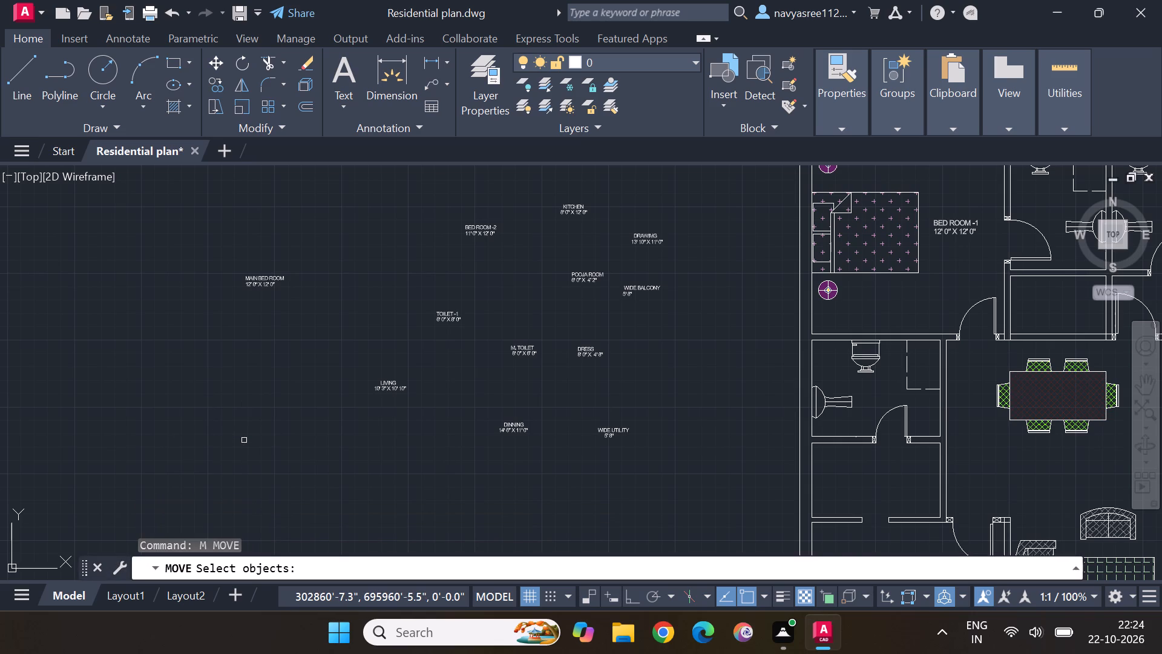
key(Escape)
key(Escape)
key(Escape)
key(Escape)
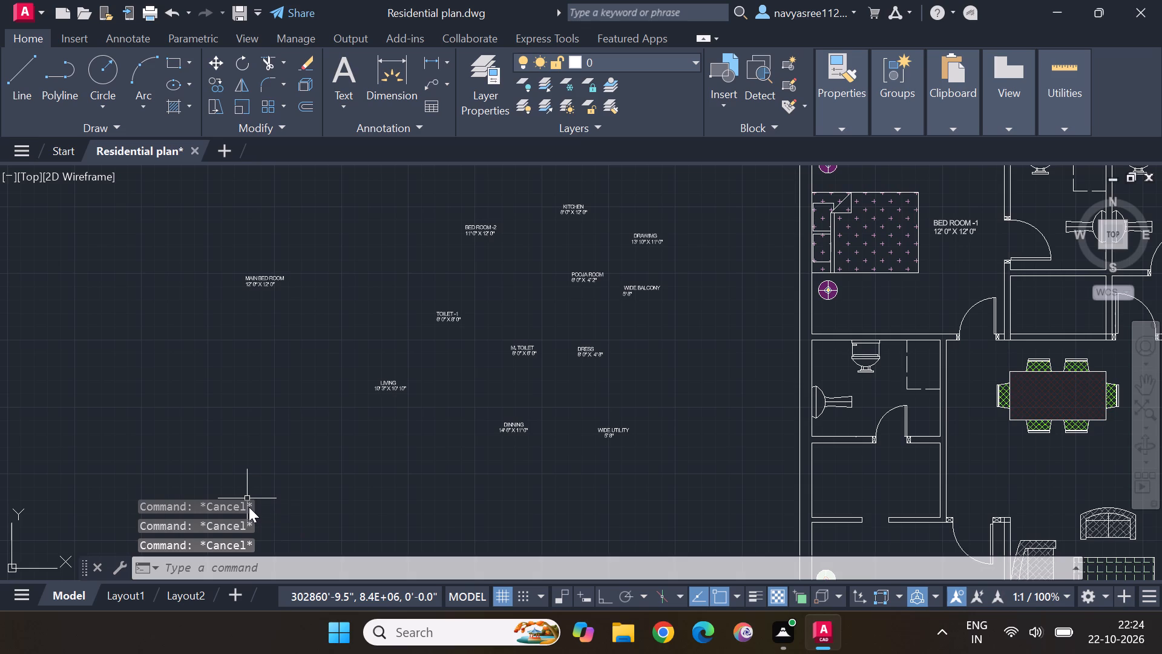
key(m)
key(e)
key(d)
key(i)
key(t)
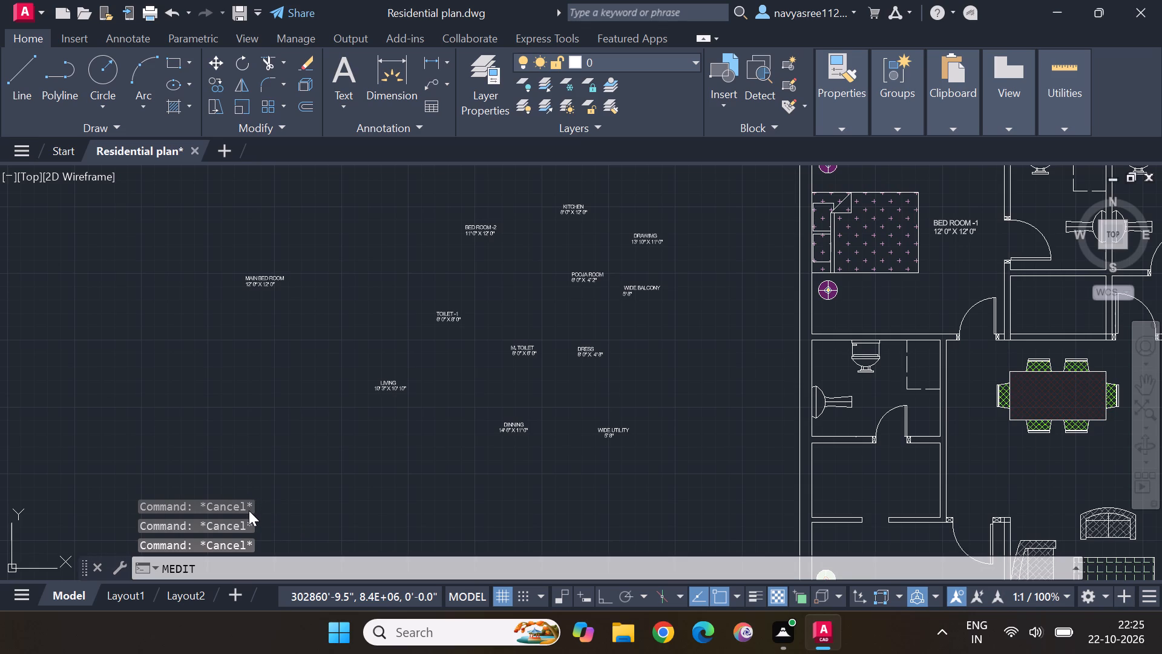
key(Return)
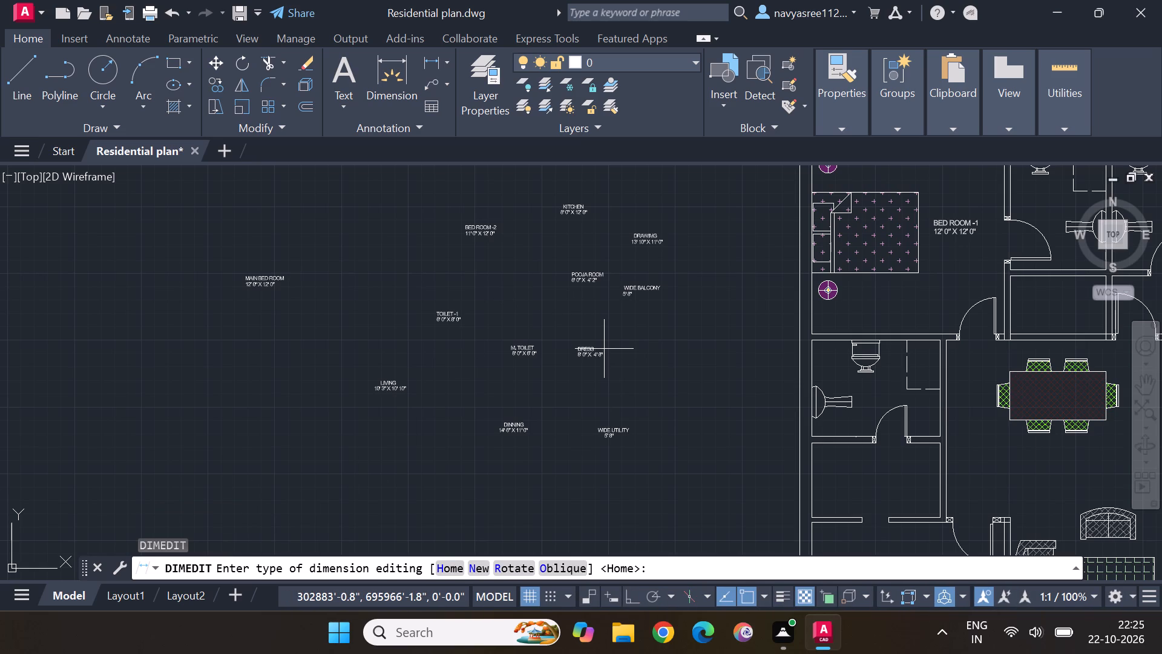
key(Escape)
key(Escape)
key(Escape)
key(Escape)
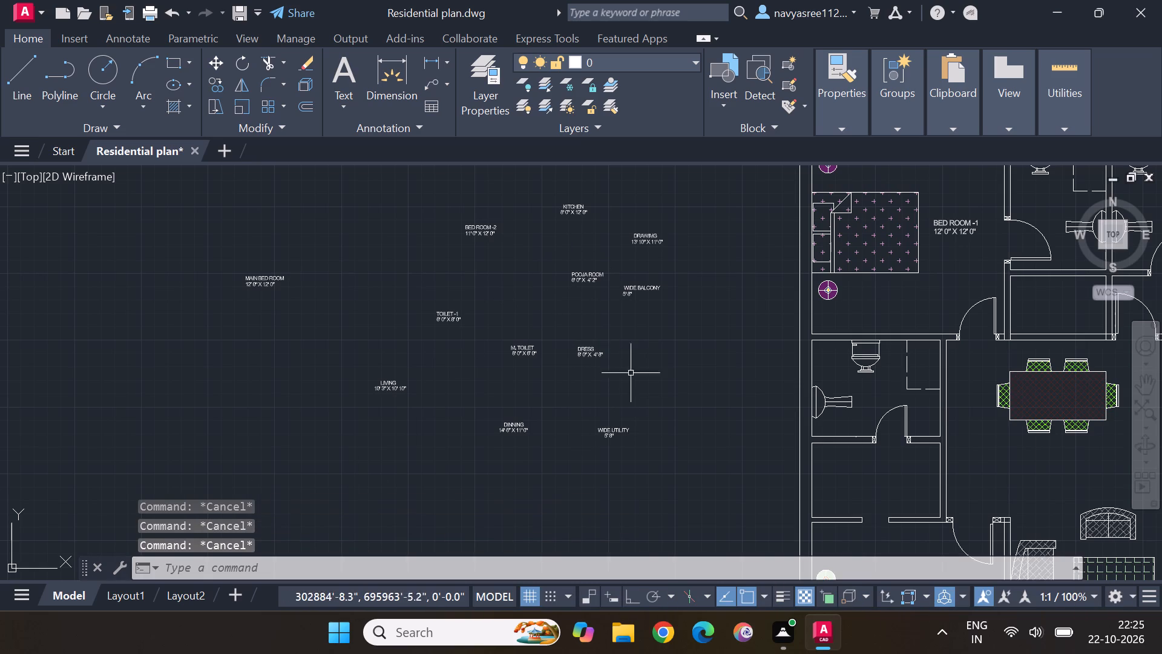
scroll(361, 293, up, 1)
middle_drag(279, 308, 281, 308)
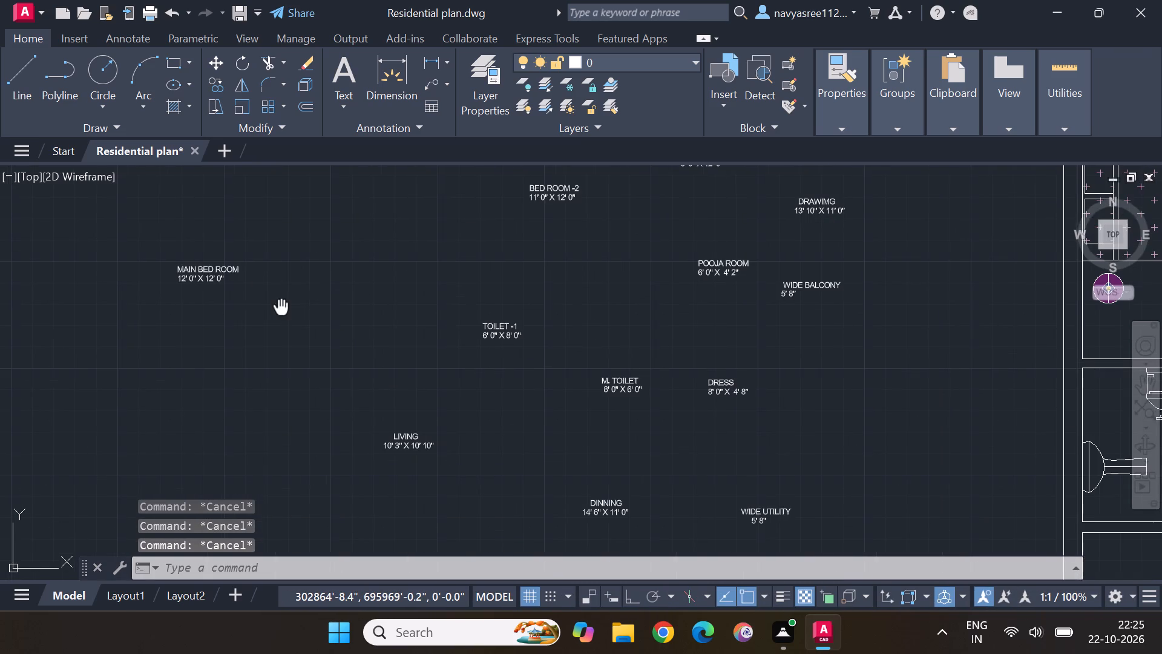
Scale the MAIN BED ROOM label up to about twice its size.
middle_drag(281, 308, 448, 303)
scroll(455, 308, up, 1)
drag(463, 273, 235, 246)
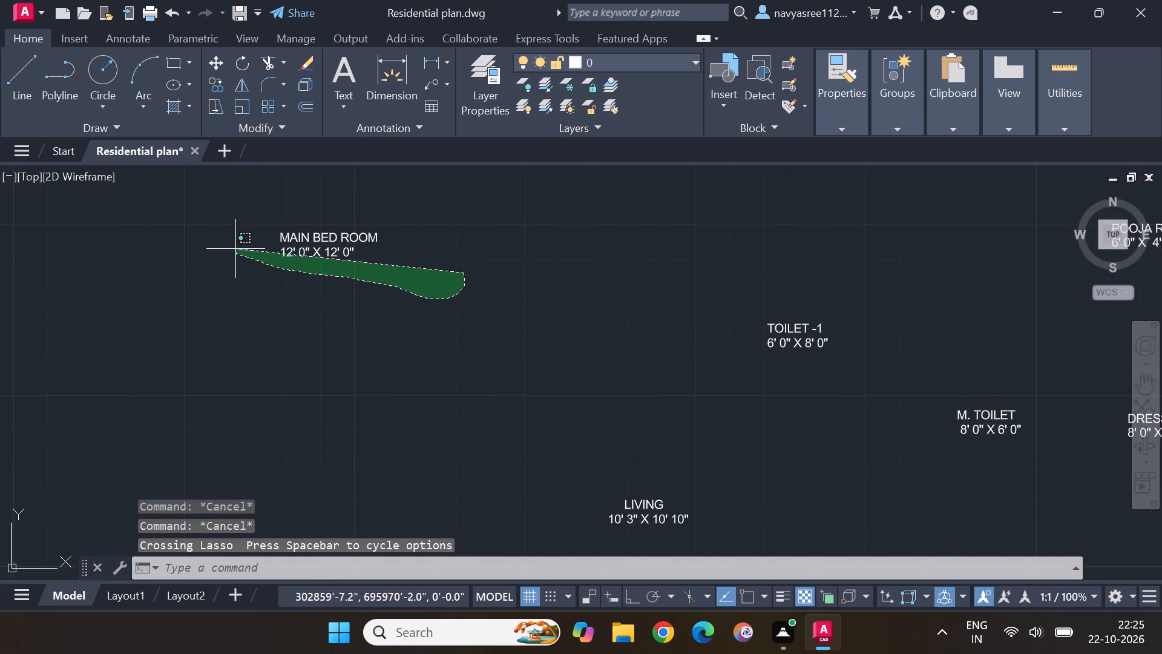
drag(235, 246, 337, 237)
text(SCA)
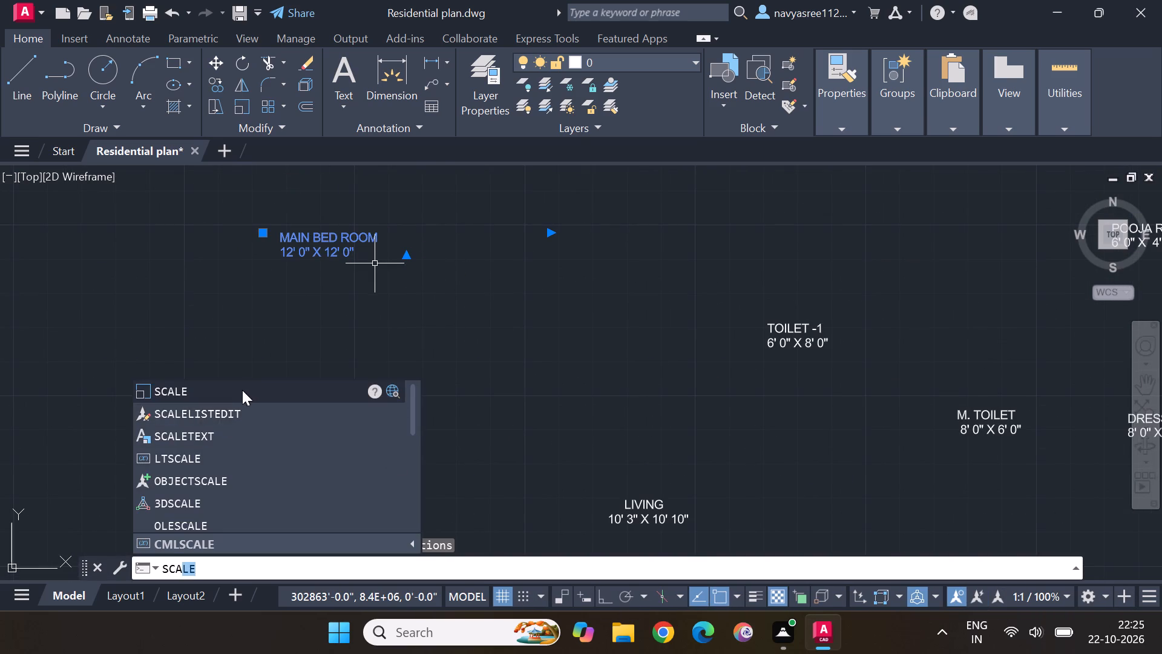
click(242, 390)
click(290, 239)
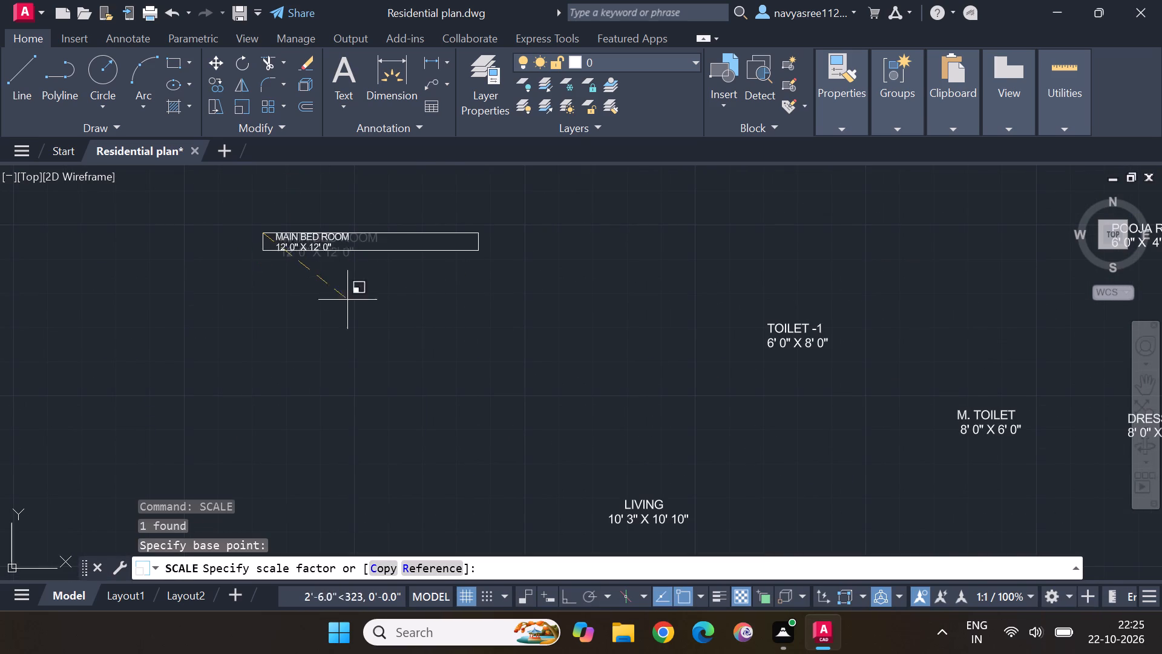
click(487, 399)
Move the enlarged MAIN BED ROOM label into the plan's lower-left bedroom, just above the bed.
scroll(580, 365, down, 3)
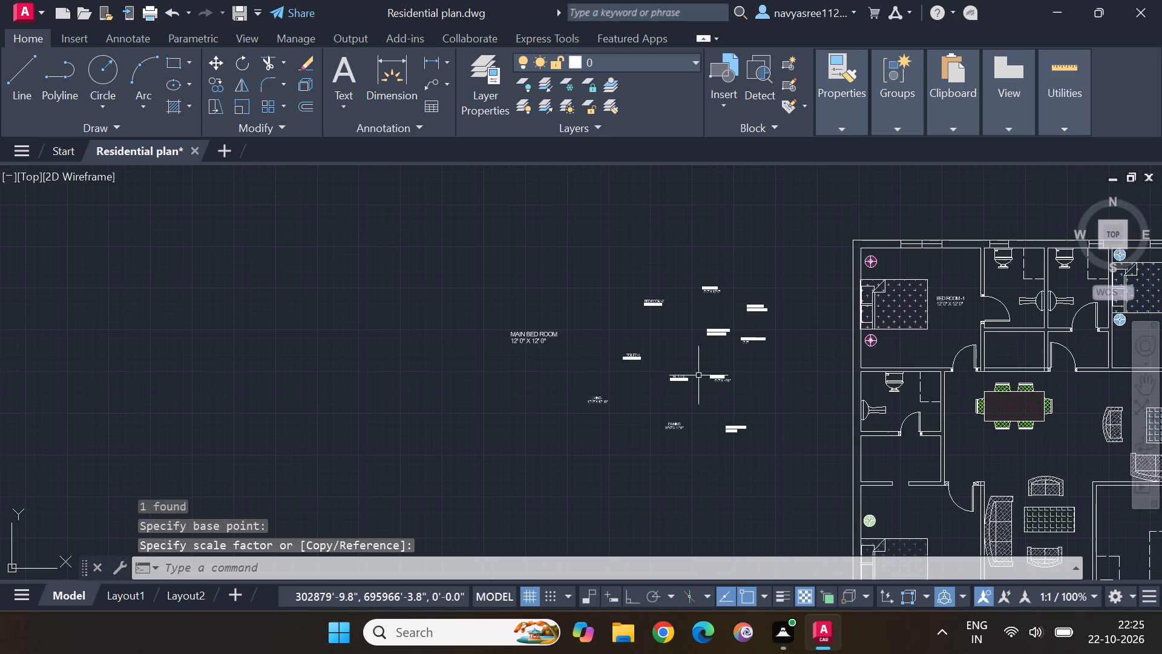
middle_drag(763, 403, 487, 296)
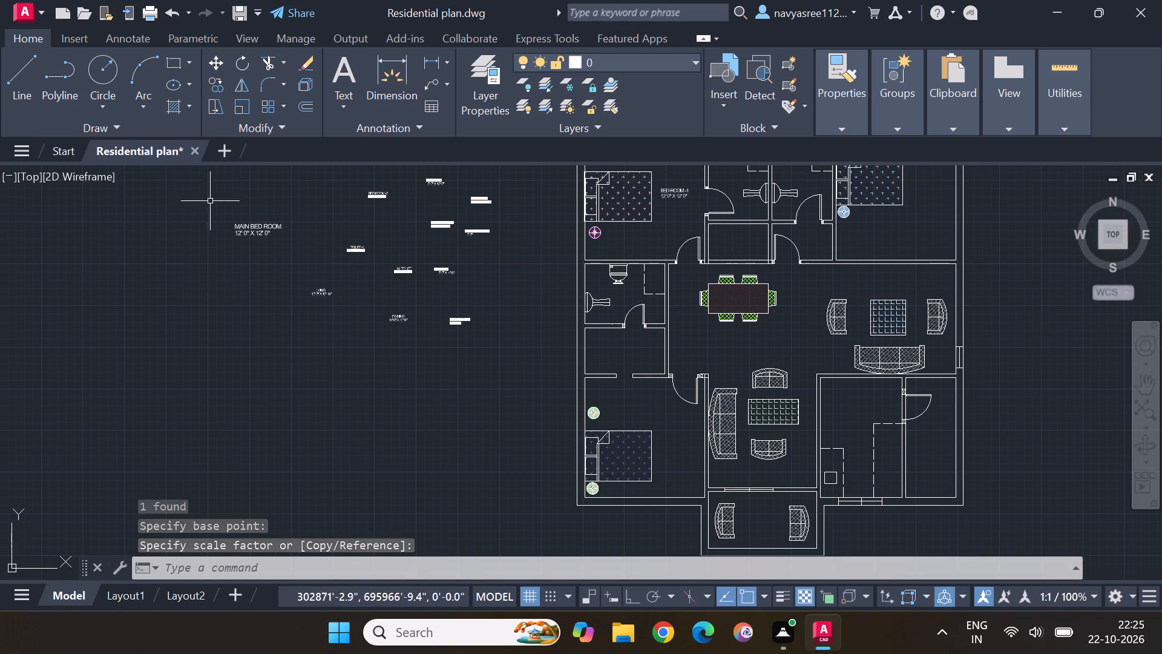
click(245, 227)
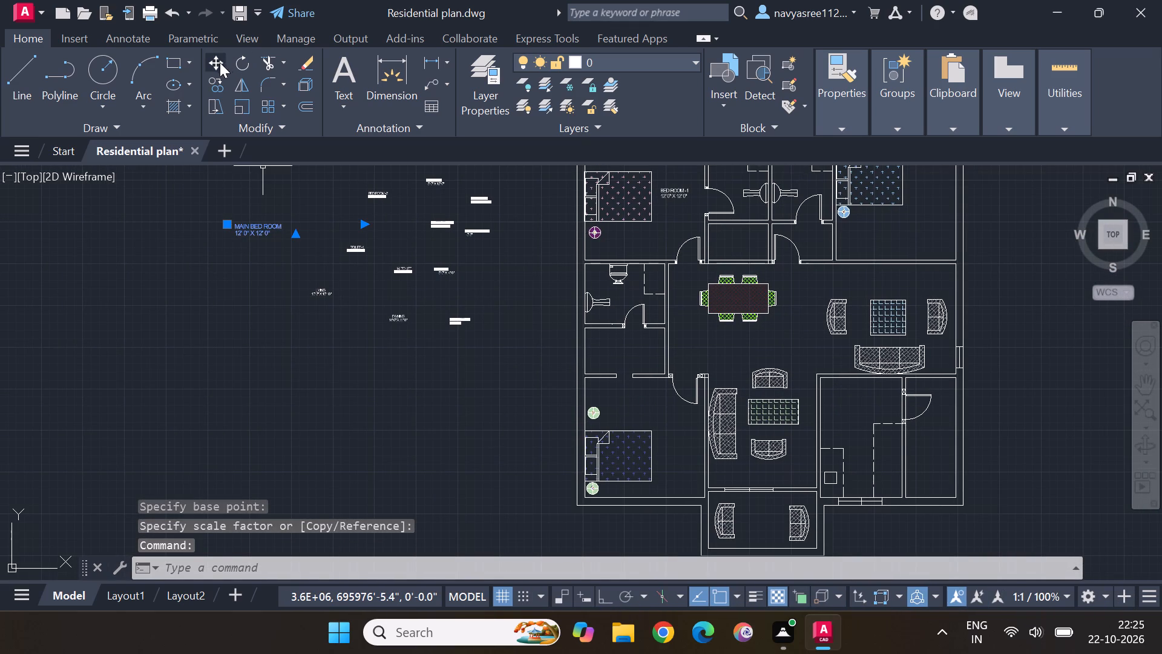
click(216, 64)
click(270, 230)
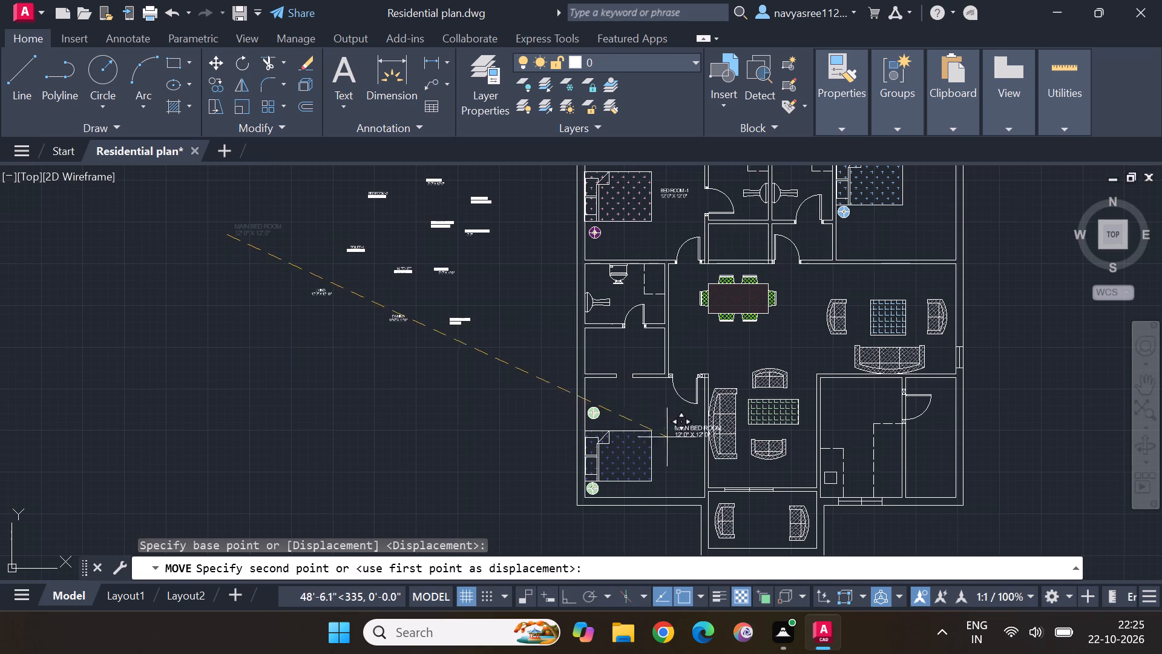
click(620, 416)
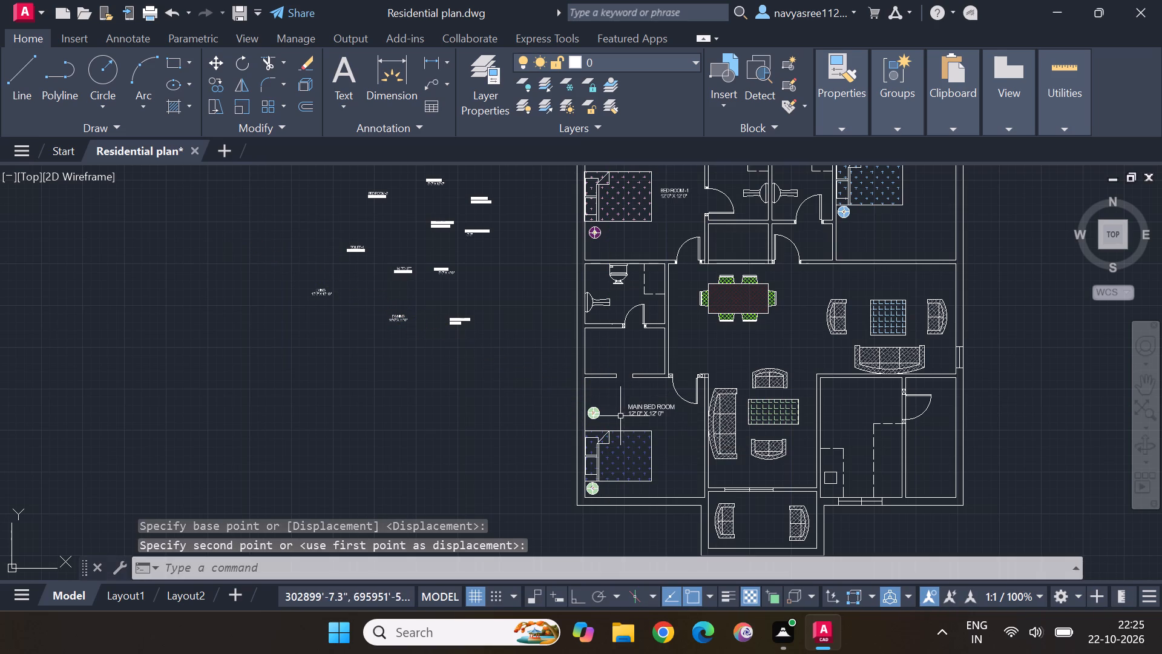
Scale the LIVING label up to about 2.3 times its size.
scroll(320, 304, up, 3)
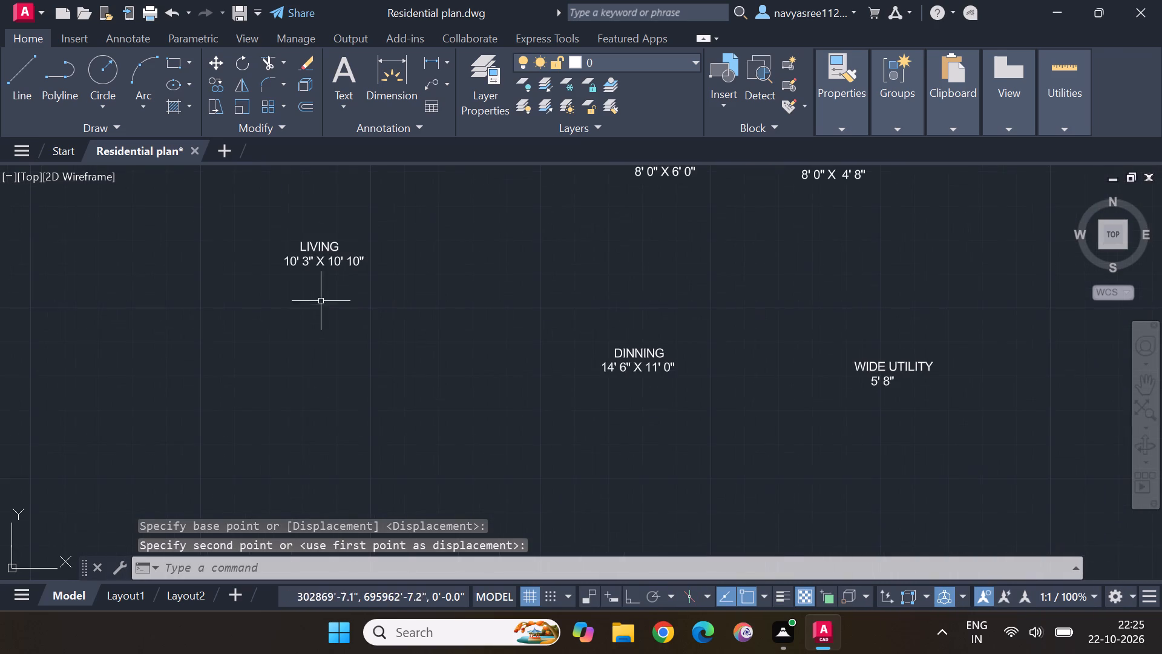
drag(372, 282, 353, 257)
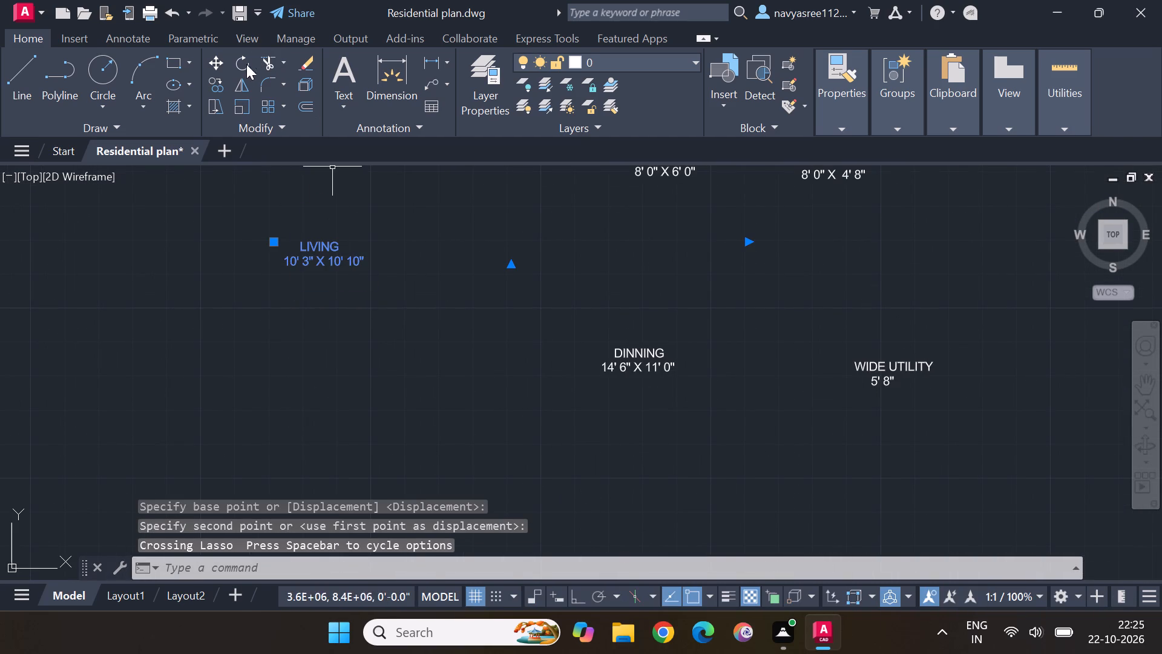
key(s)
key(c)
key(a)
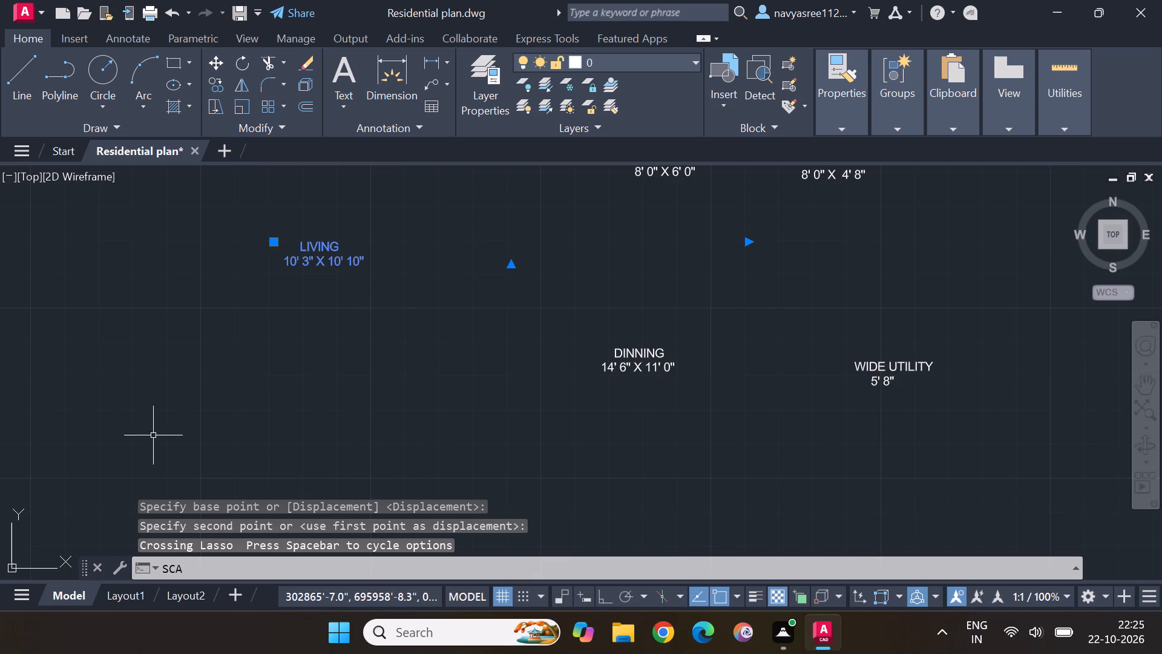
key(l)
key(e)
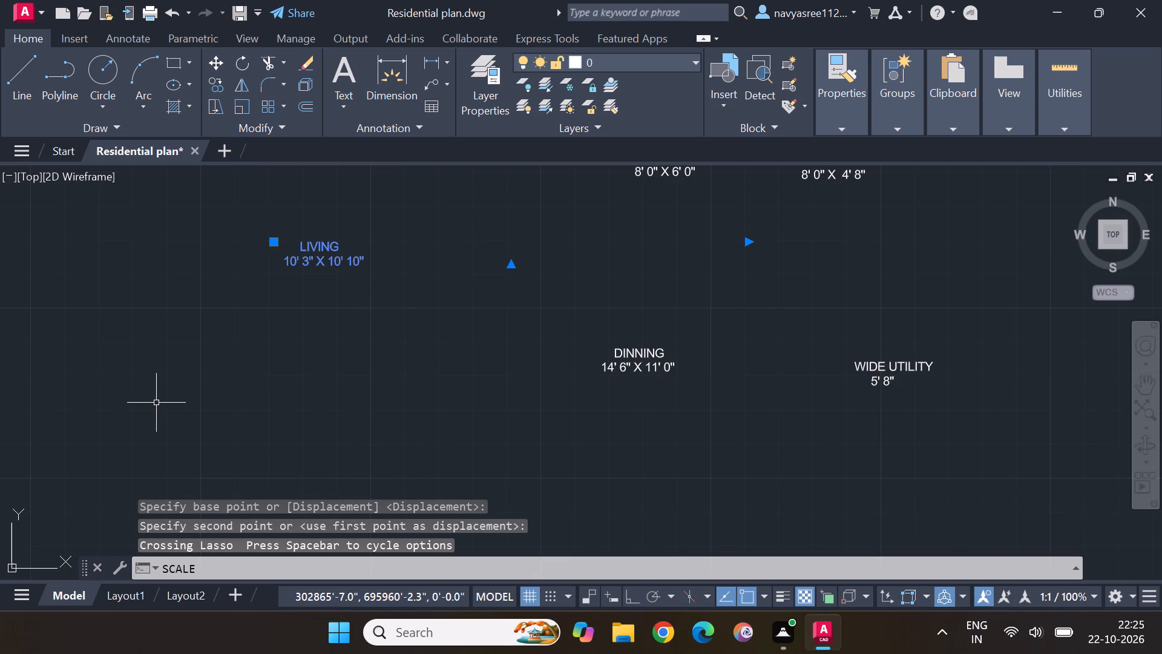
key(Return)
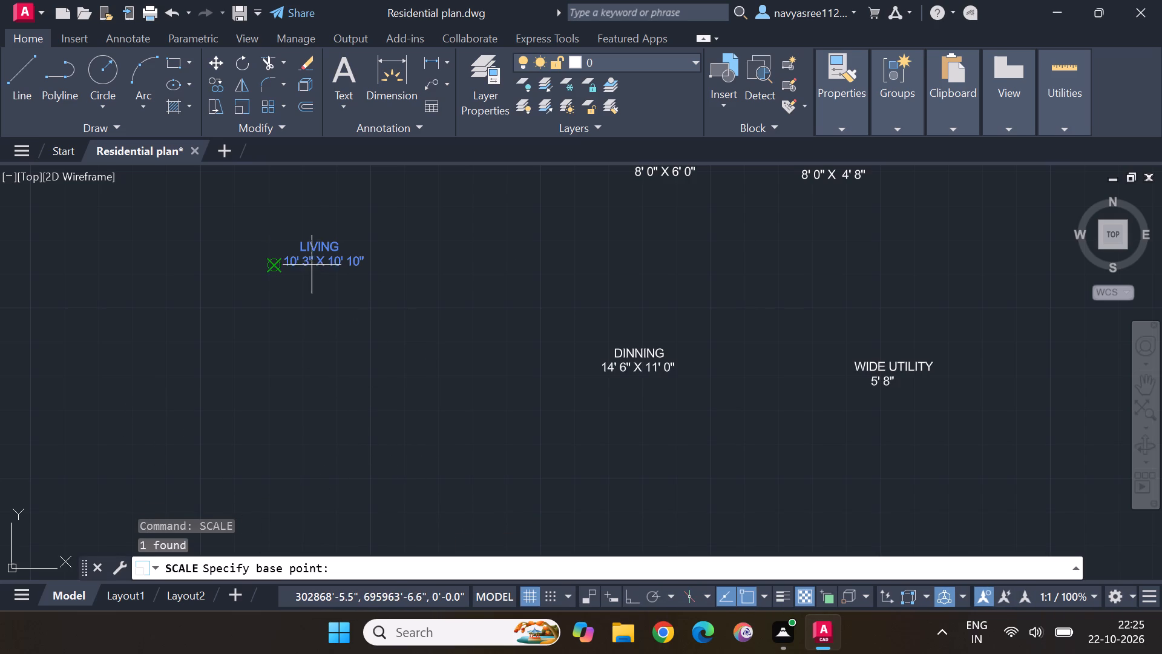
click(314, 258)
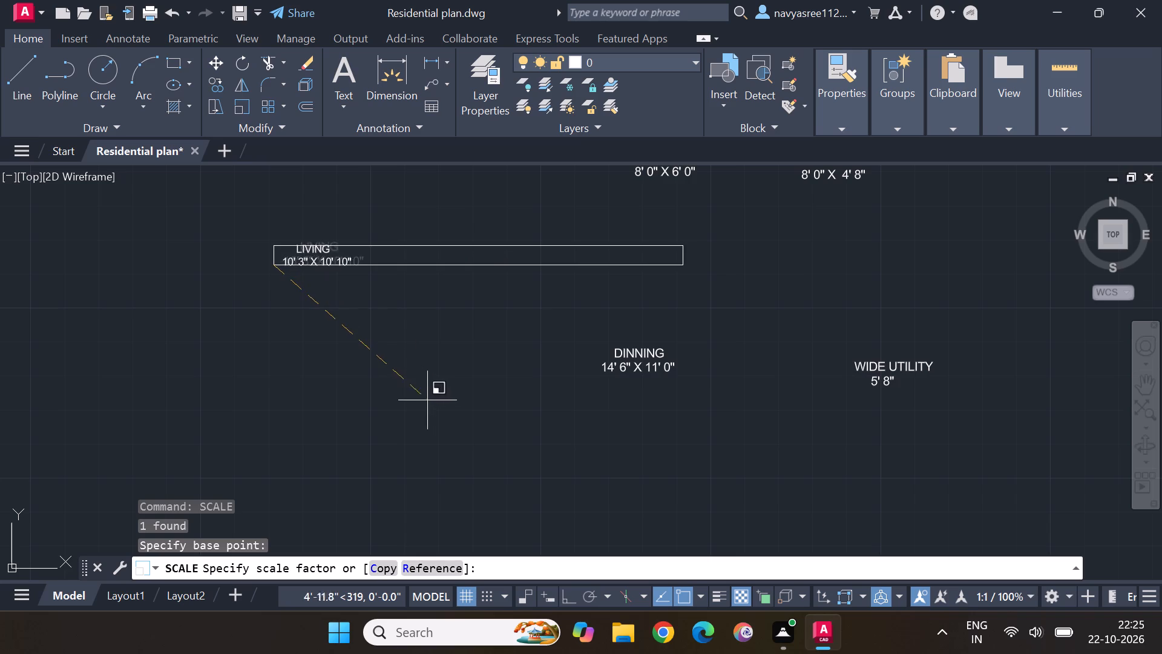
click(767, 537)
Move the enlarged LIVING label into the living room, just below the lower armchair of the seating group.
scroll(753, 399, down, 4)
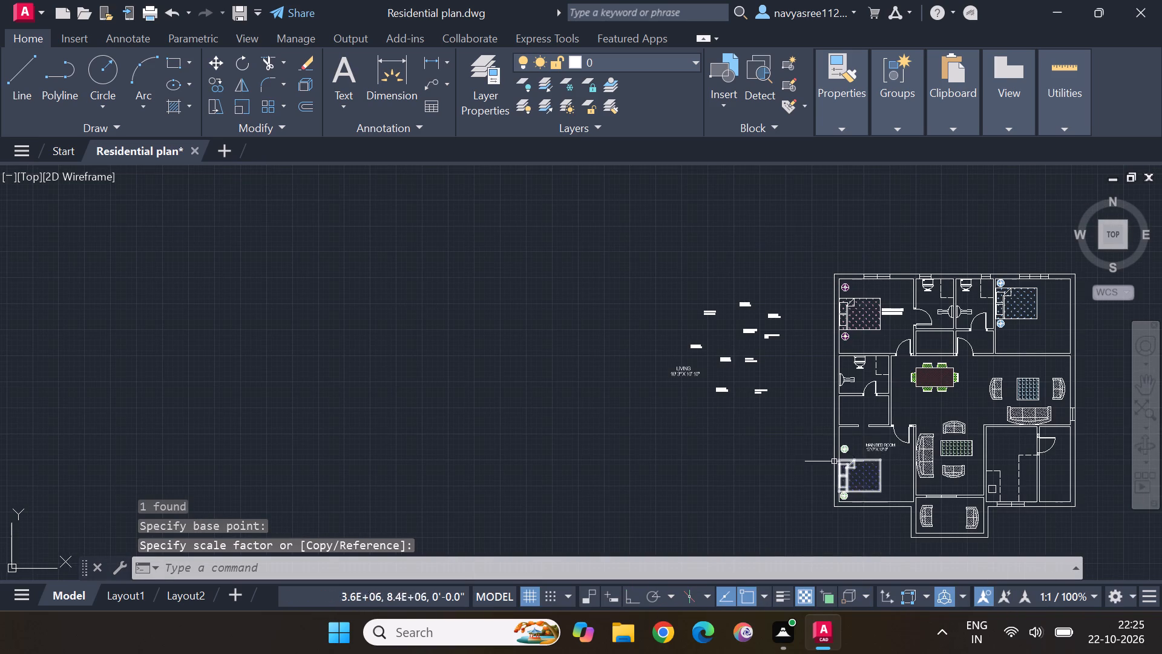
middle_drag(809, 446, 491, 405)
scroll(402, 306, up, 1)
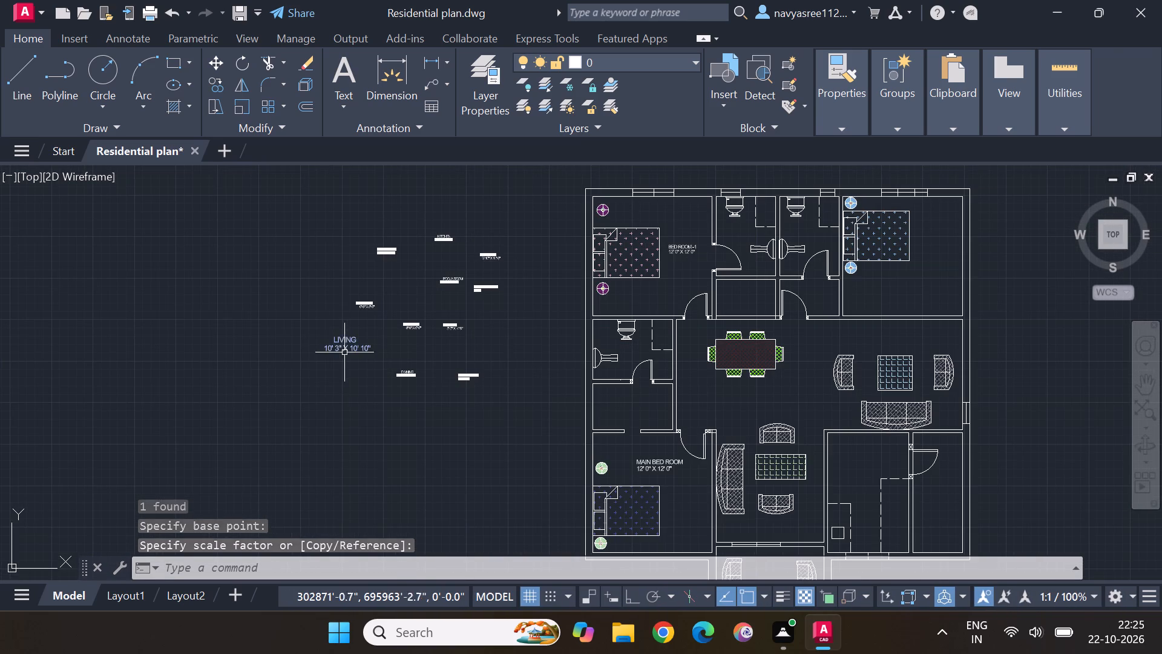
click(346, 350)
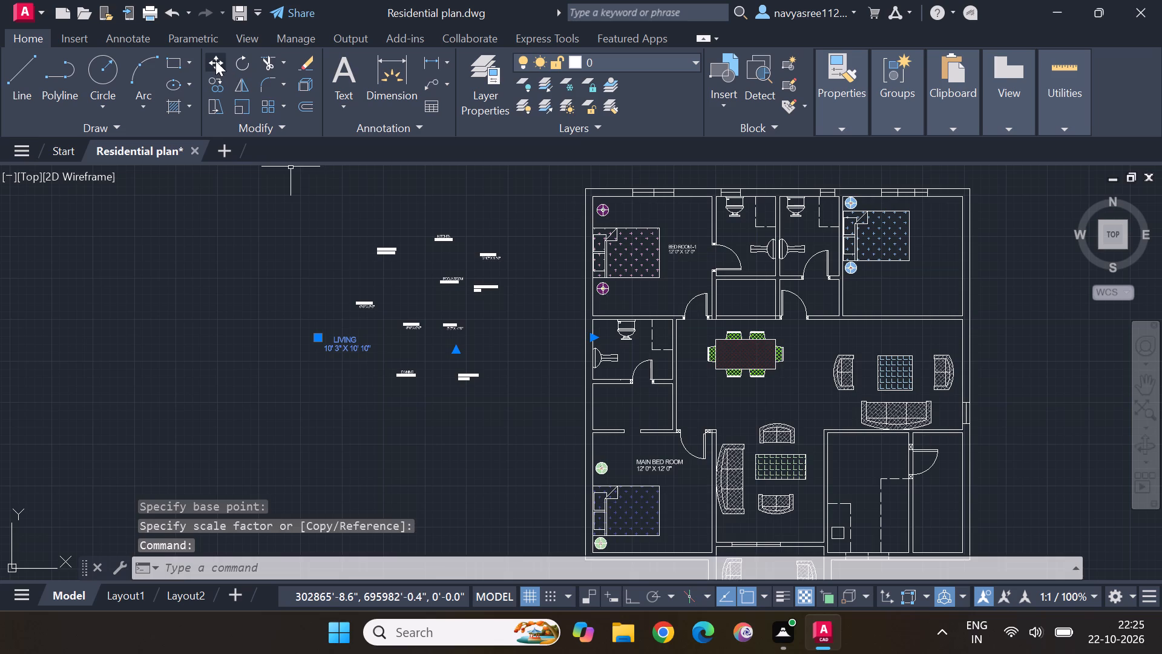
drag(215, 61, 225, 73)
click(347, 339)
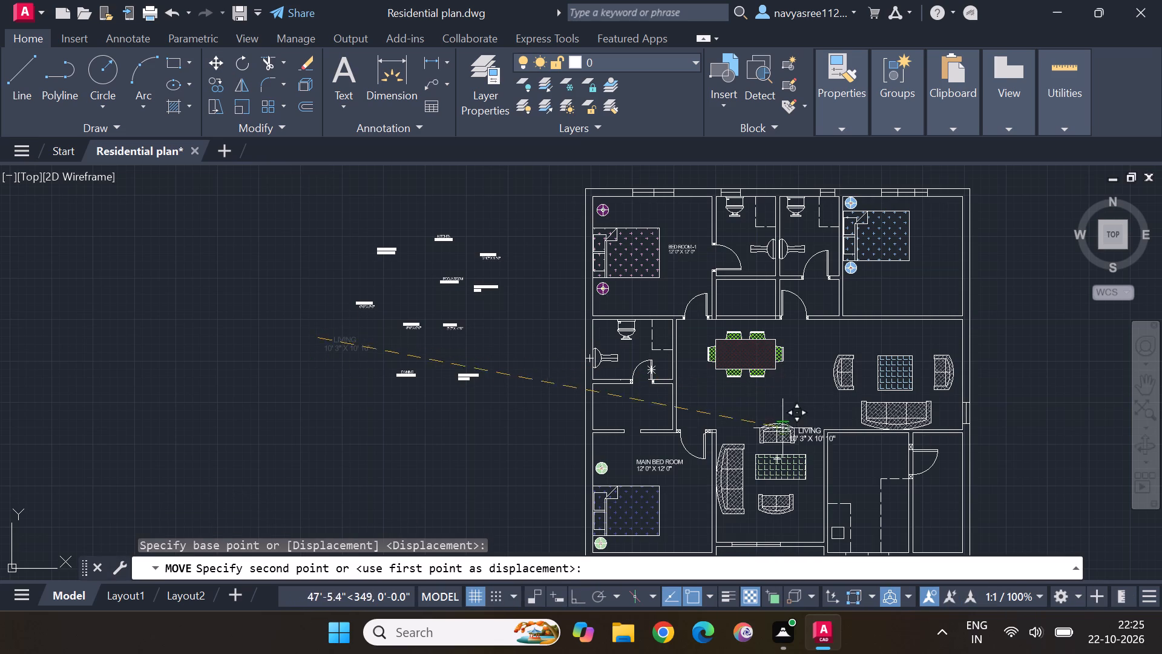
scroll(752, 524, up, 1)
click(752, 522)
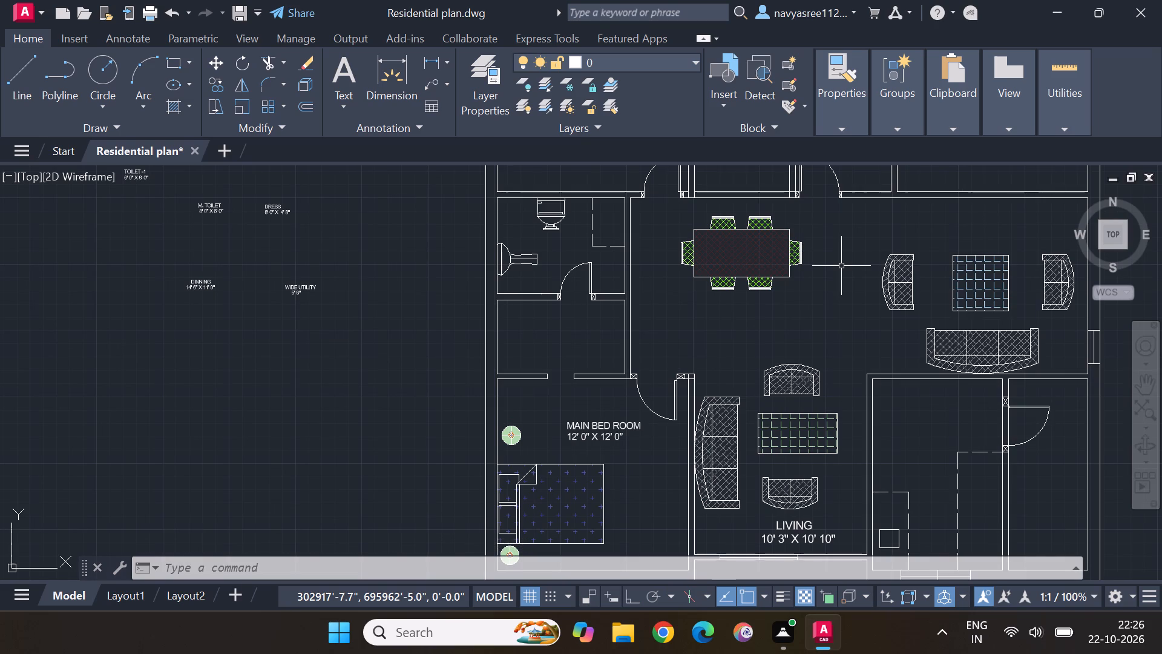
Scale the DRESS label up to about twice its size.
scroll(847, 253, down, 1)
middle_drag(847, 253, 826, 268)
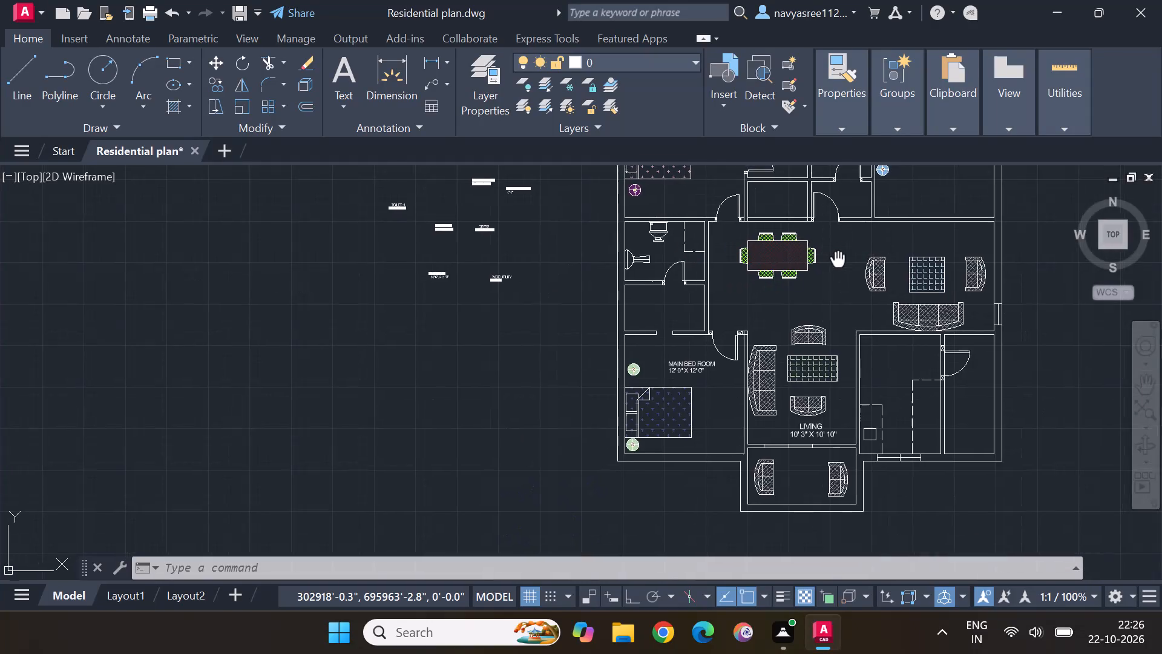
middle_drag(826, 268, 672, 352)
scroll(672, 352, up, 1)
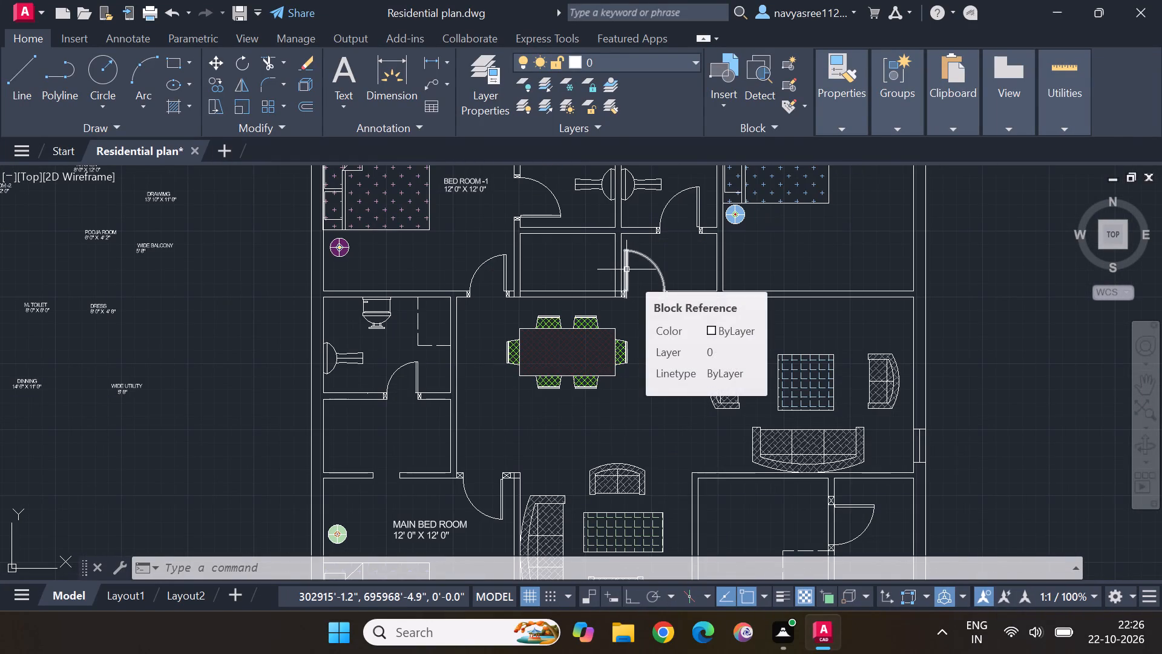
middle_drag(651, 483, 707, 332)
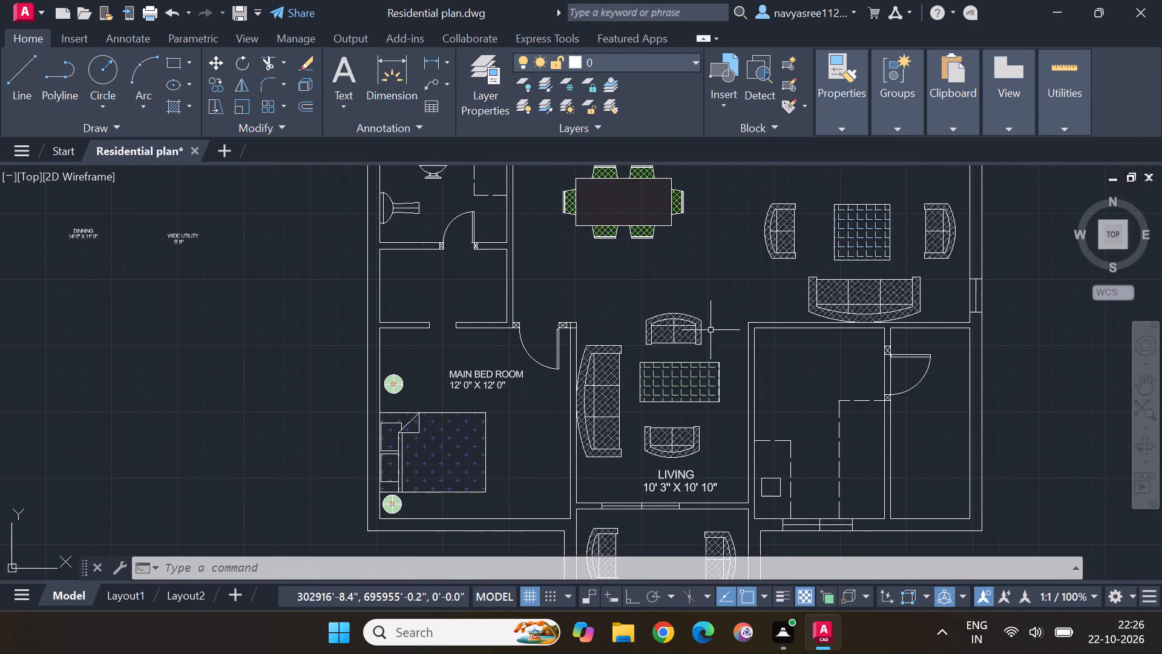
middle_drag(721, 311, 732, 438)
scroll(733, 427, down, 1)
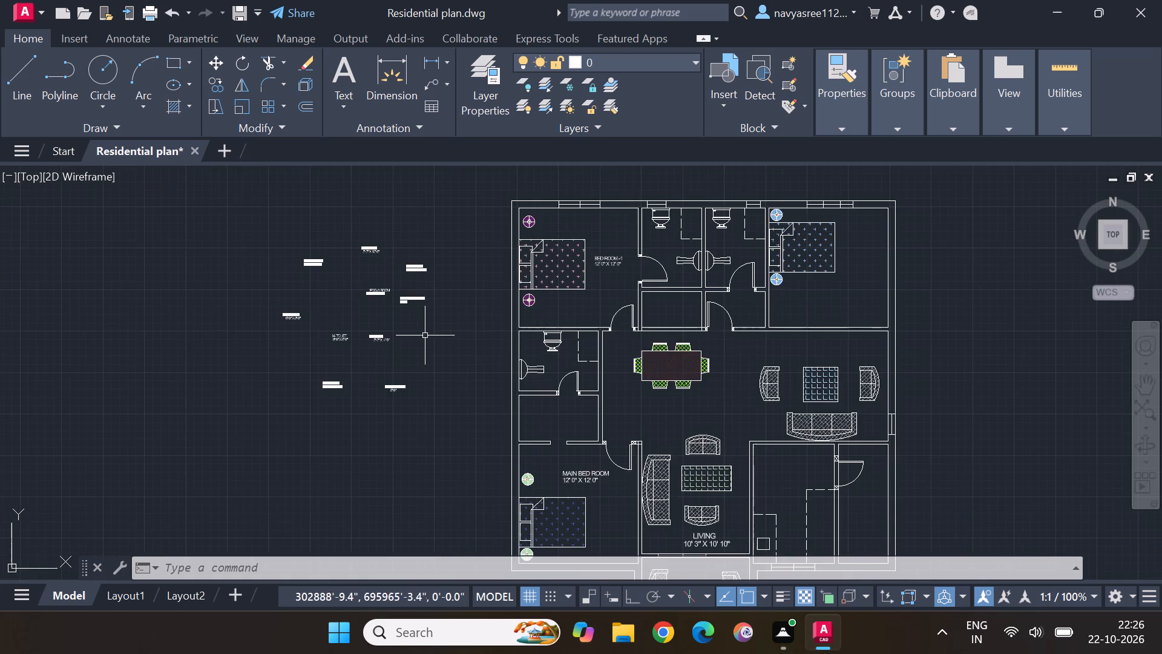
scroll(312, 306, up, 3)
click(596, 434)
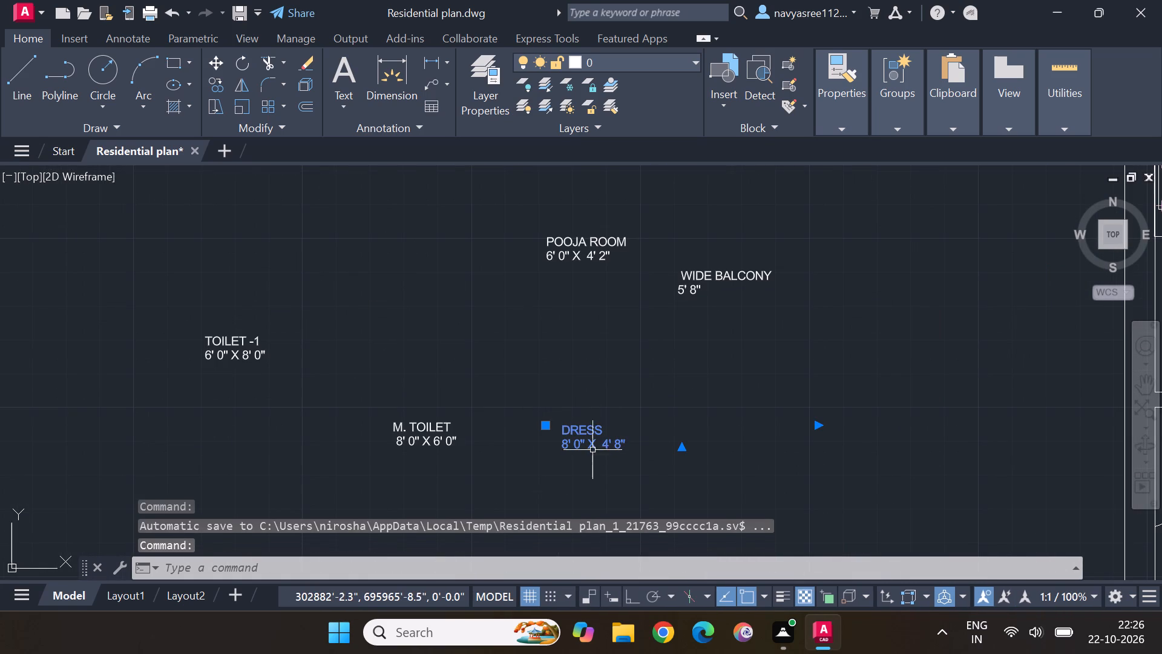
key(s)
text(CA)
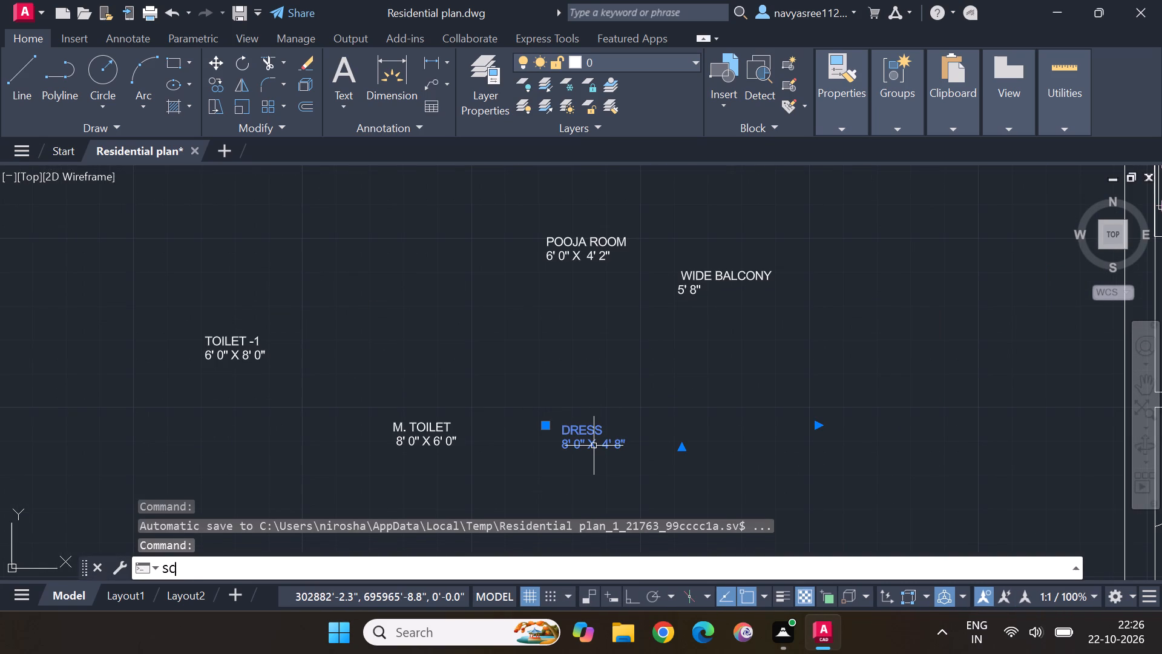
click(320, 385)
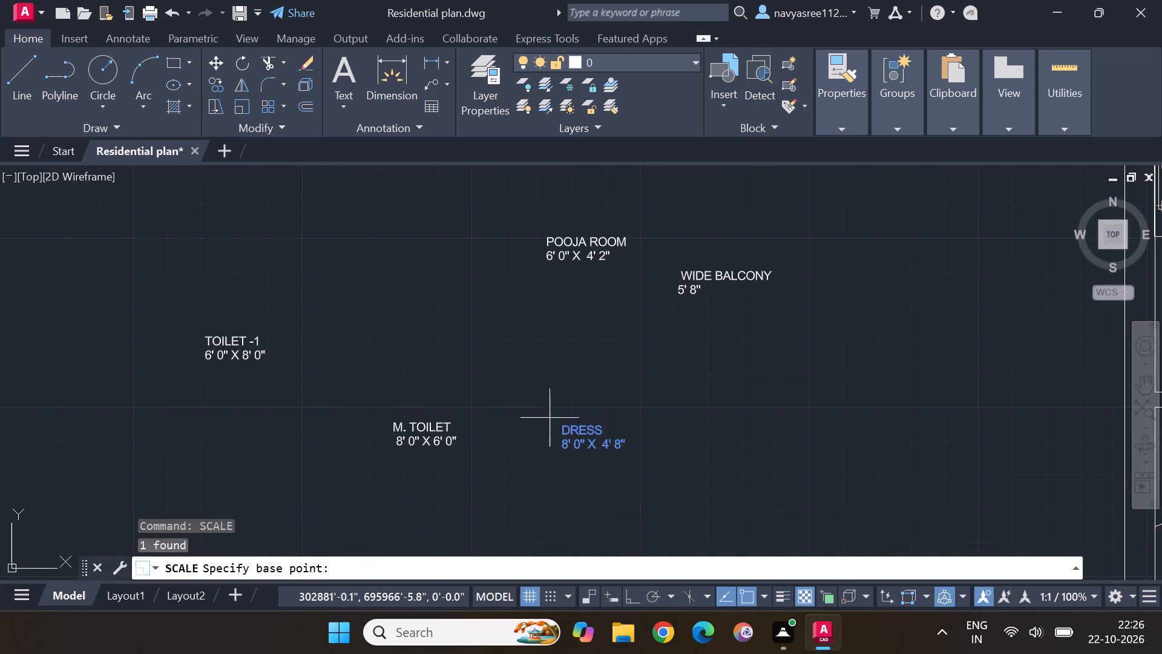
click(589, 435)
click(820, 437)
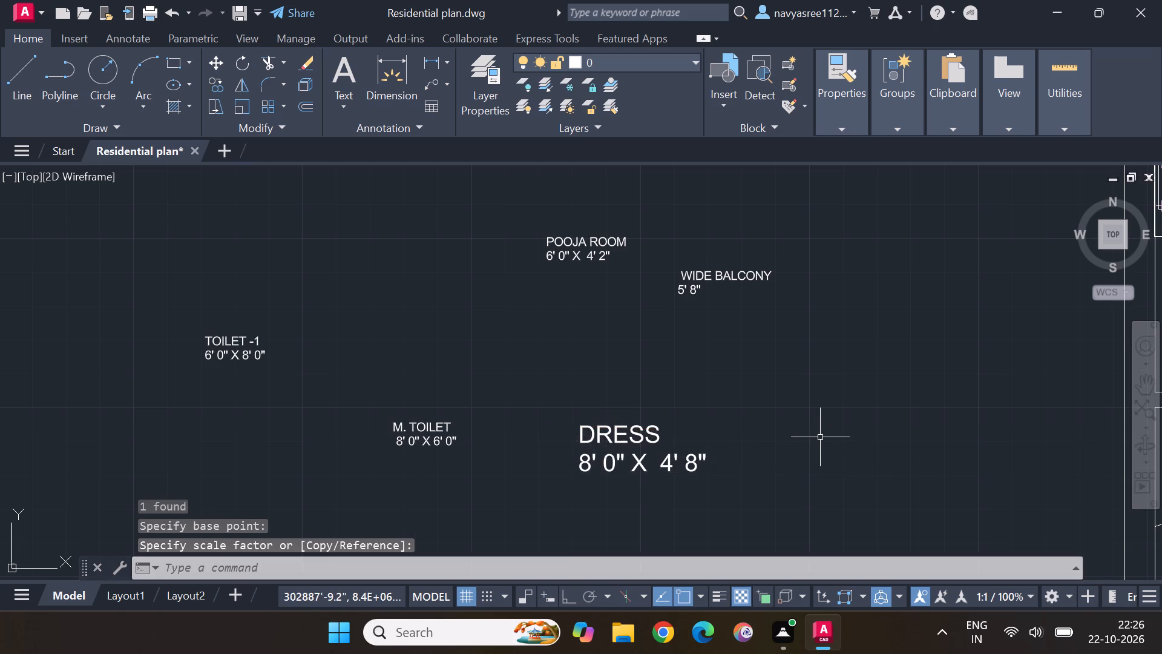
Move the enlarged DRESS label into the small room between the left-hand toilet and the main bedroom.
scroll(819, 441, down, 3)
middle_drag(827, 455, 697, 312)
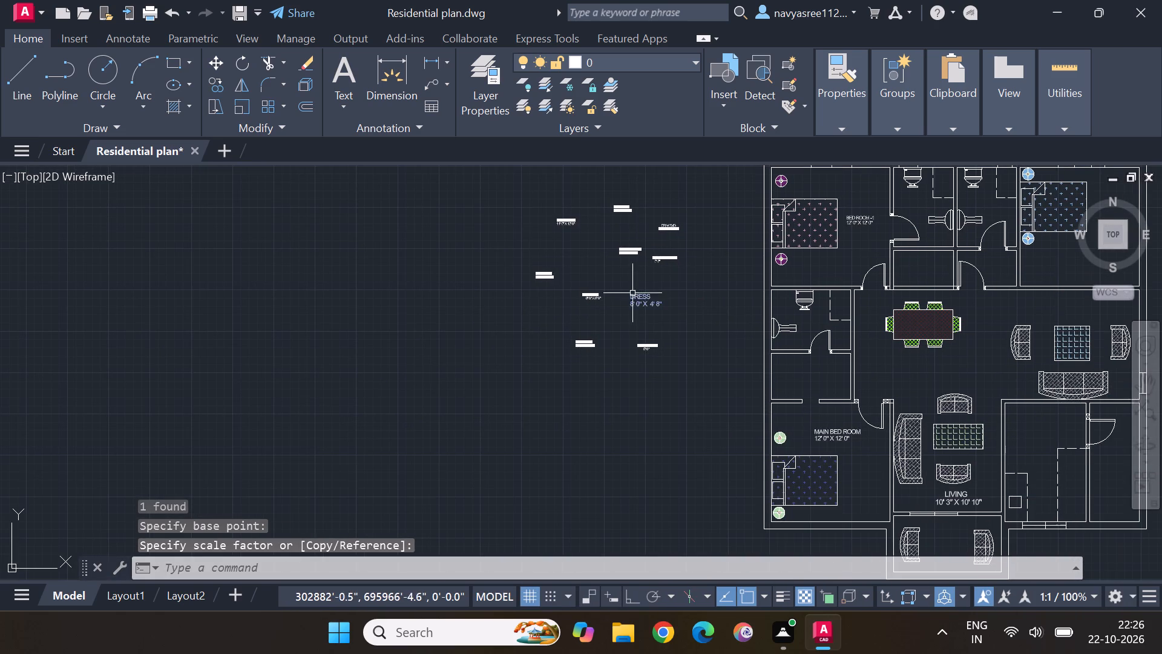
click(635, 300)
click(217, 56)
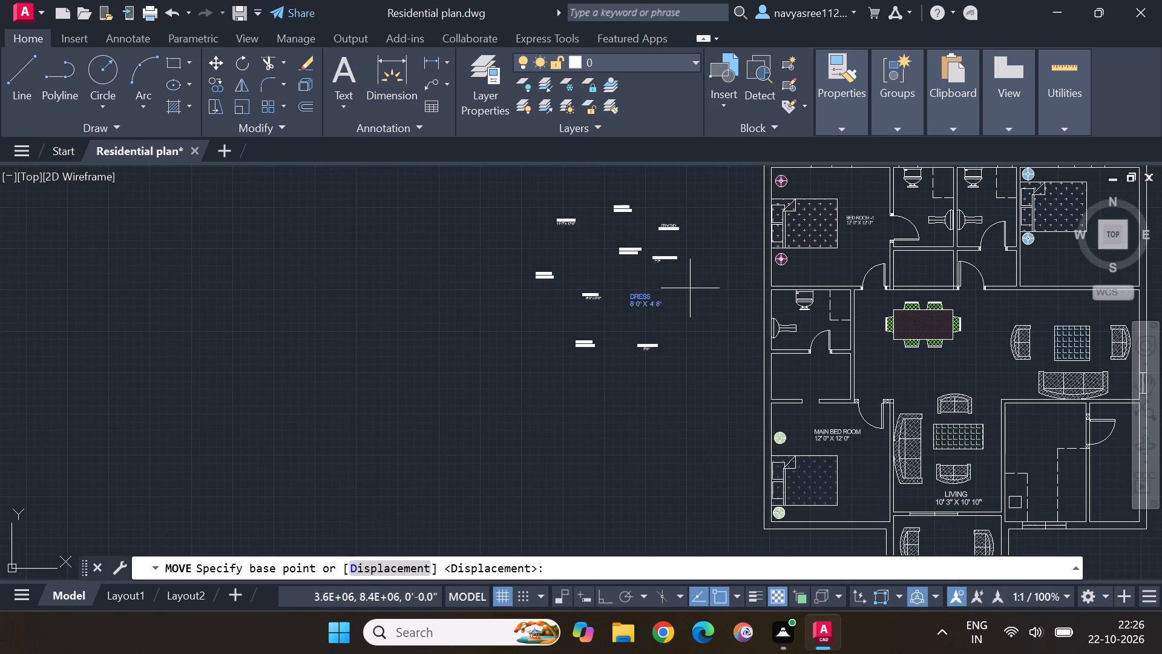
click(646, 301)
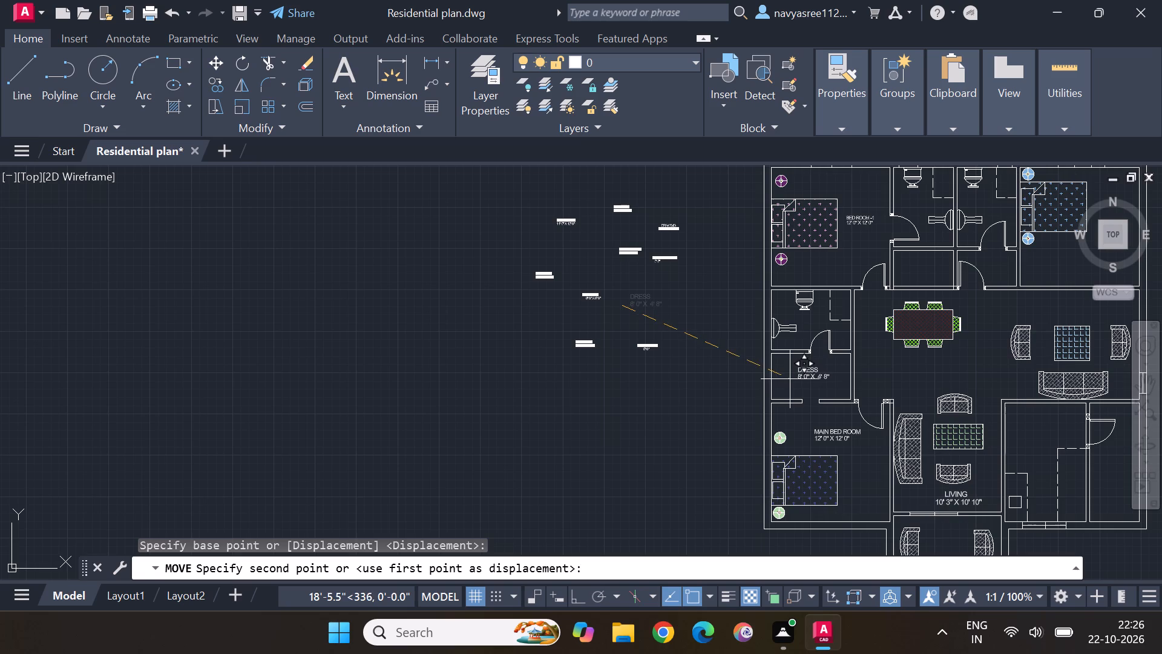
click(790, 379)
Scale the M. TOILET label up to about twice its size.
scroll(585, 286, up, 1)
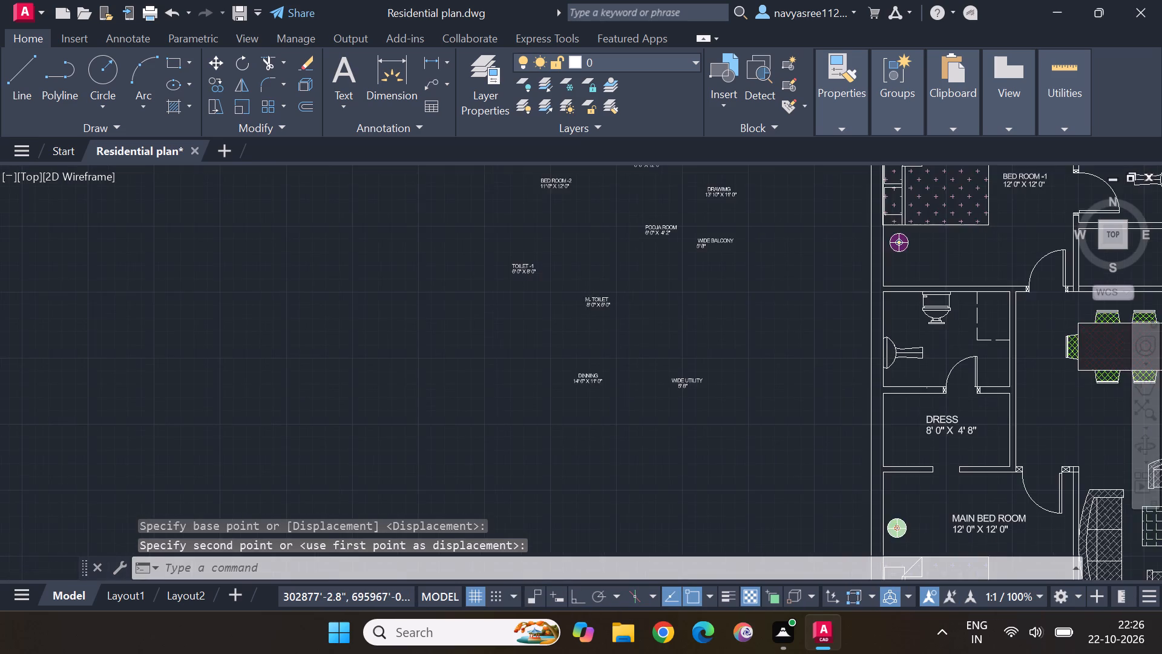
scroll(585, 286, up, 2)
click(632, 322)
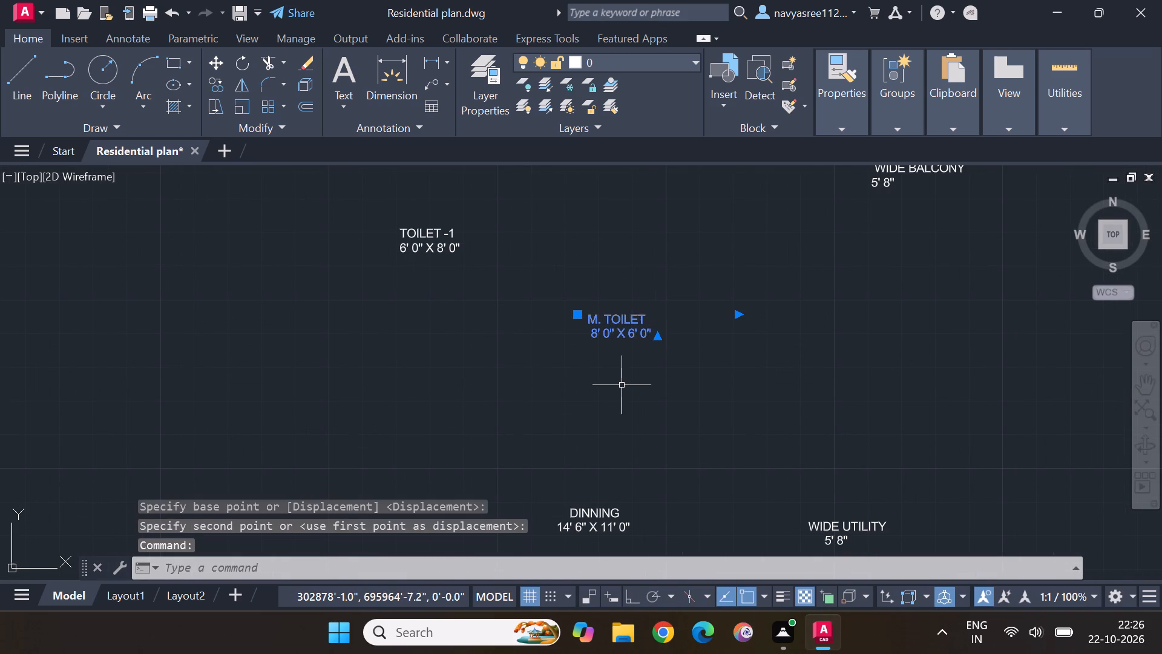
key(s)
text(CA)
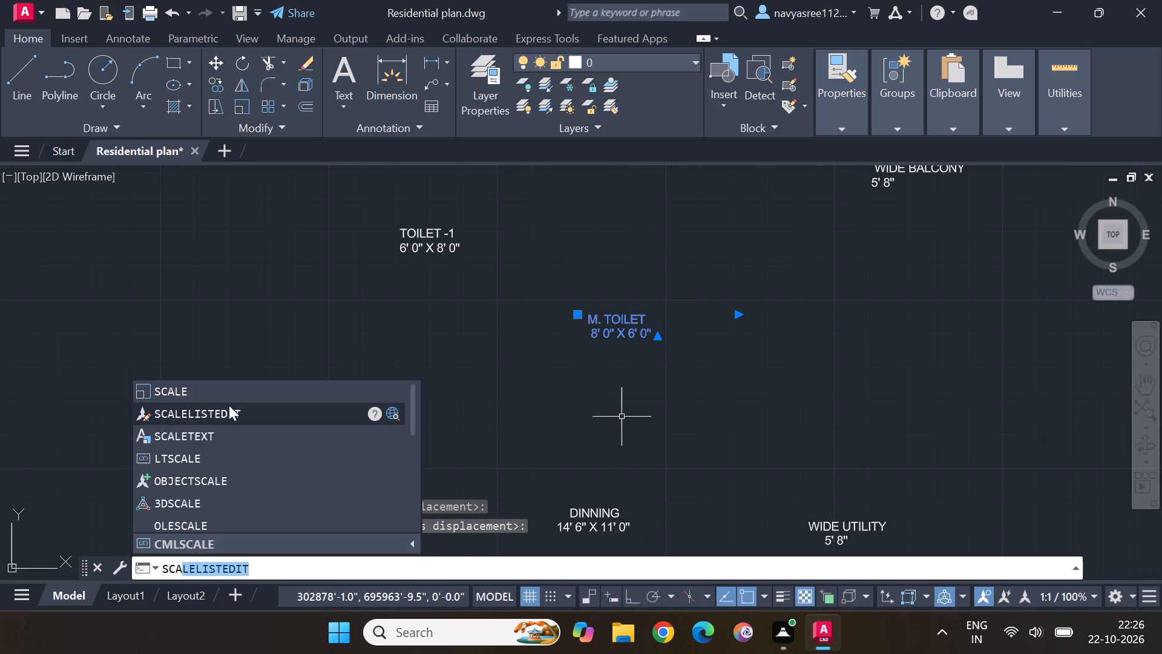
click(229, 392)
click(602, 333)
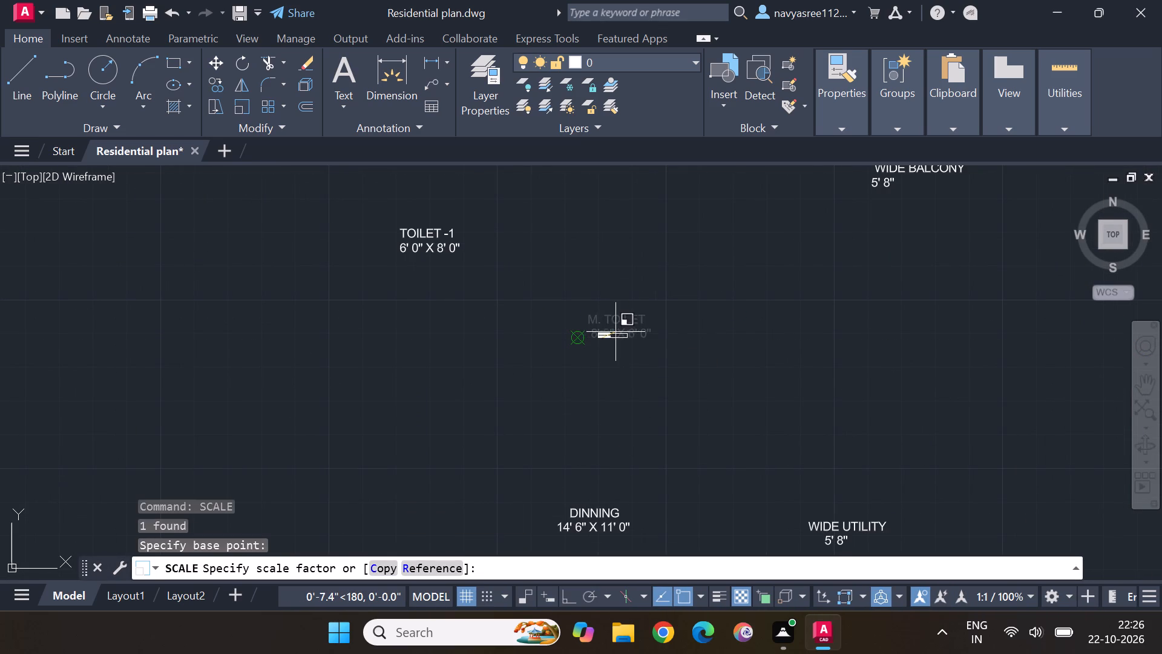
click(750, 348)
scroll(761, 349, down, 3)
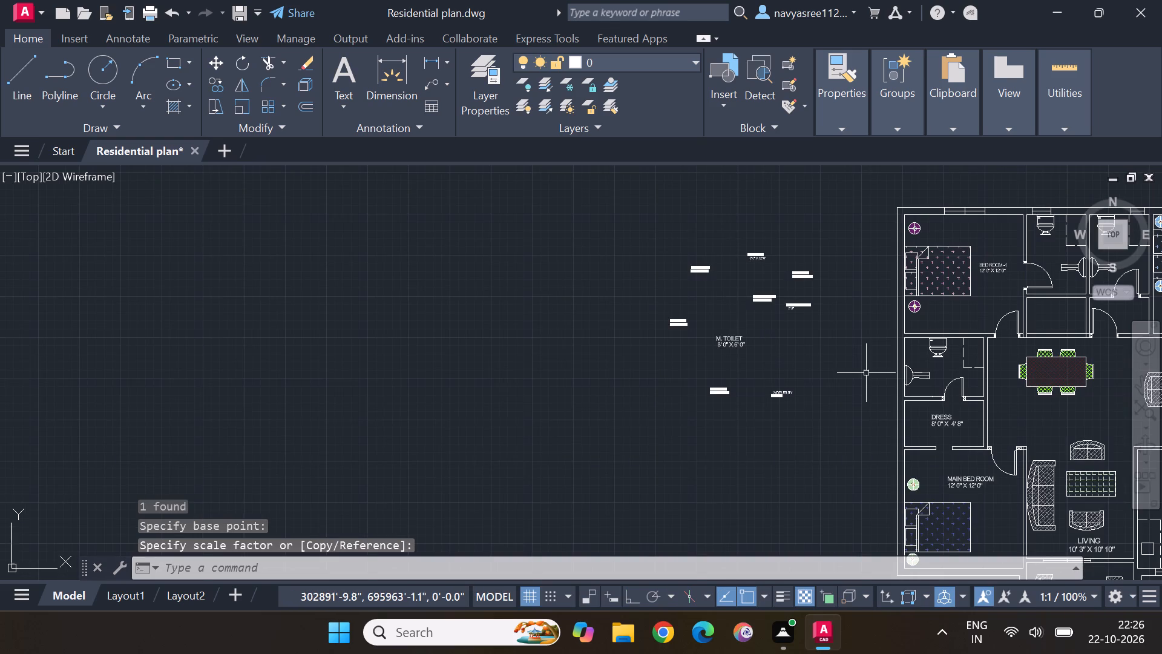
Move the enlarged M. TOILET label into the toilet directly above the DRESS room, just below the WC.
middle_drag(867, 374, 710, 357)
scroll(689, 336, up, 2)
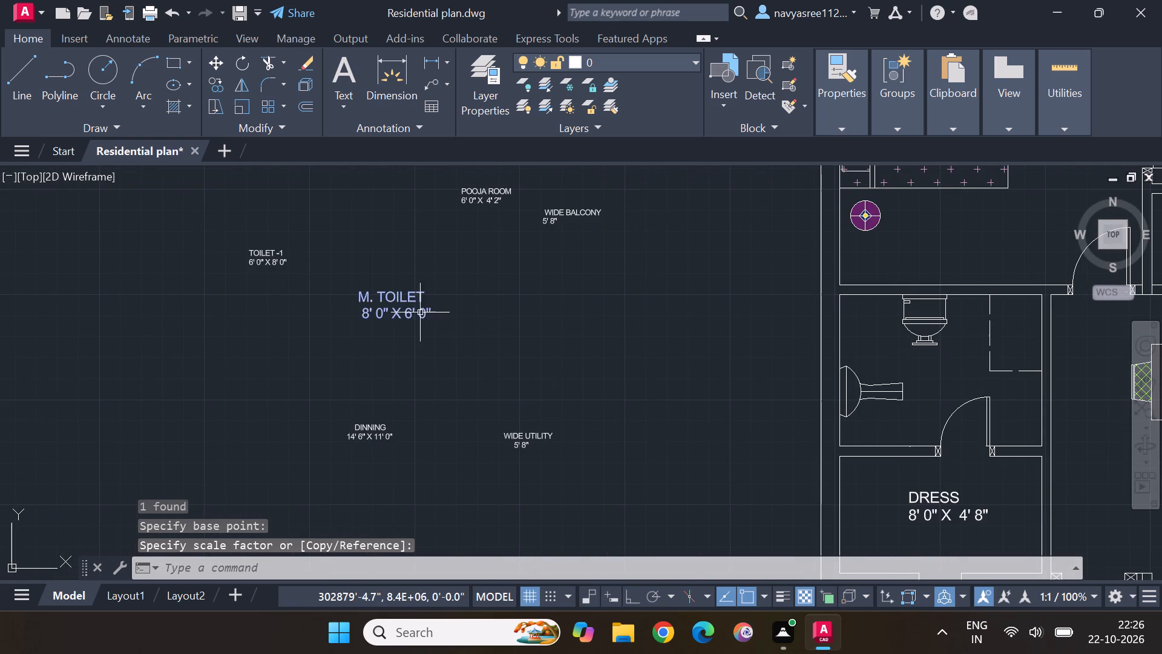
click(419, 312)
drag(220, 62, 226, 64)
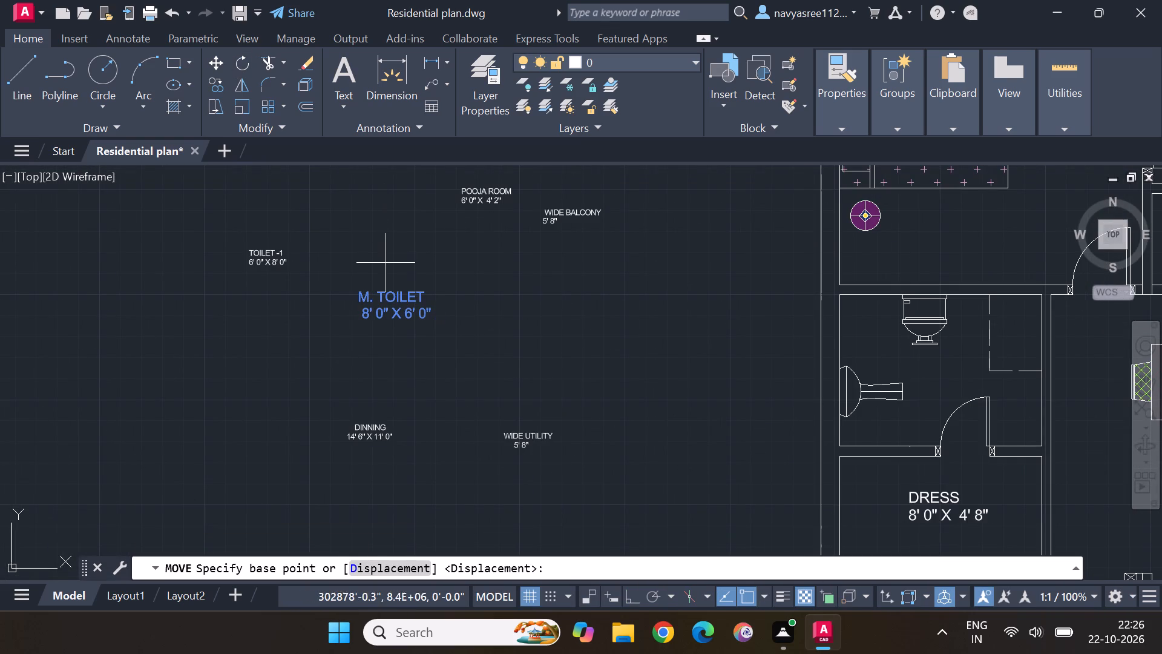
click(397, 299)
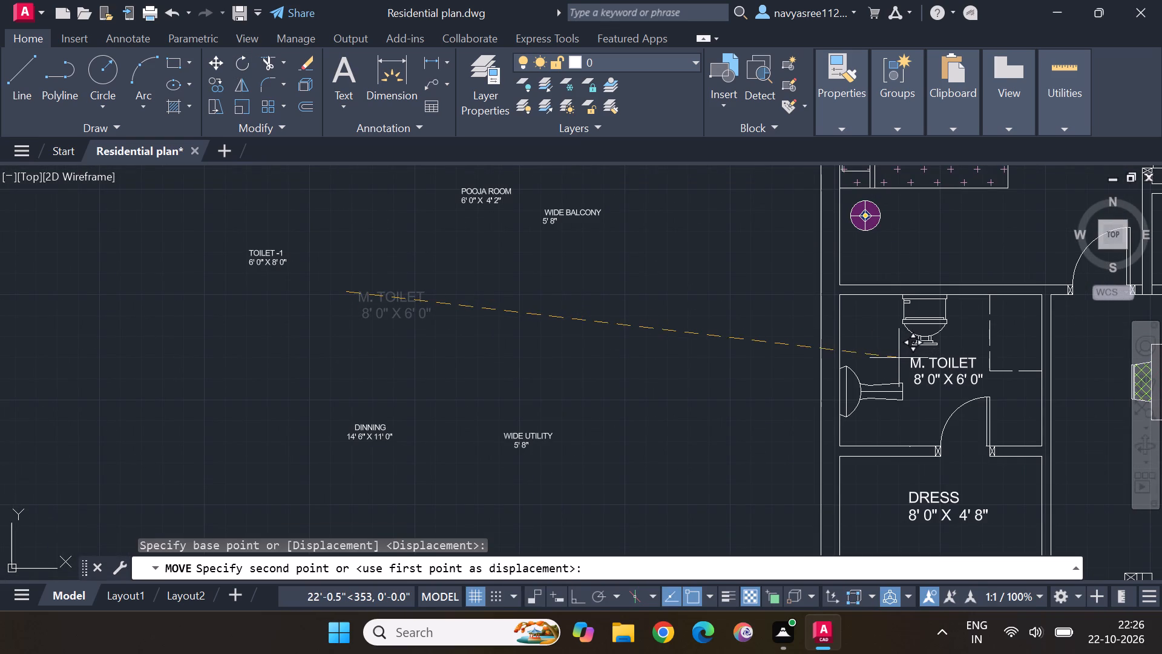
click(899, 358)
Scale the KITCHEN label up to about twice its size.
scroll(942, 320, down, 1)
middle_drag(962, 271, 887, 332)
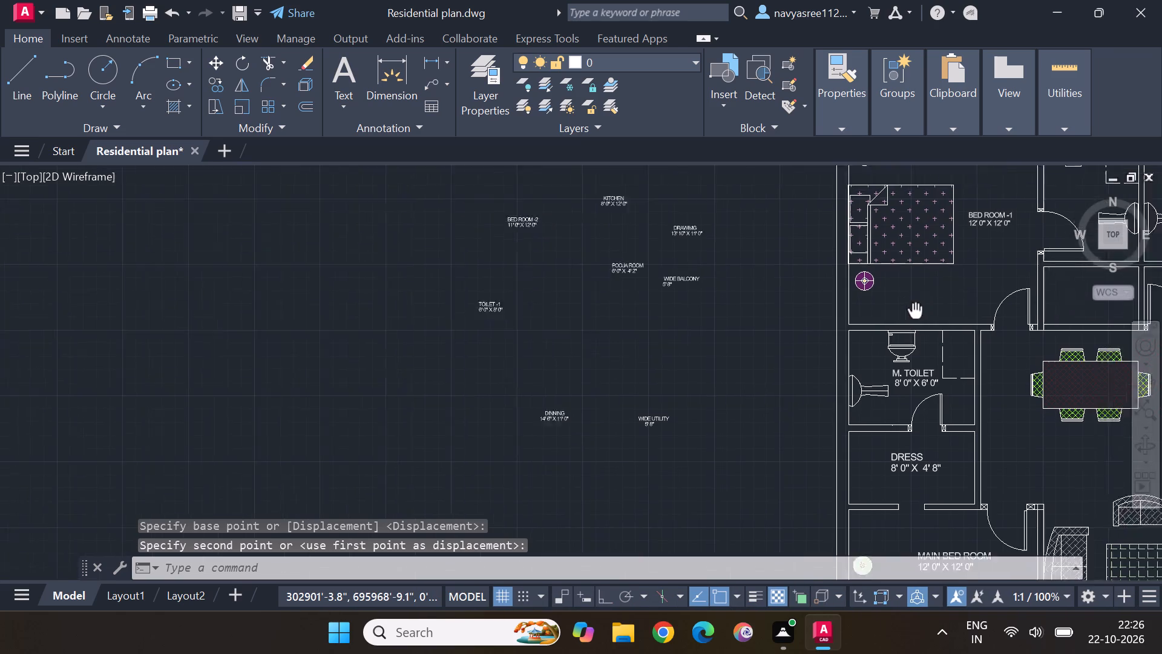
middle_drag(887, 332, 631, 414)
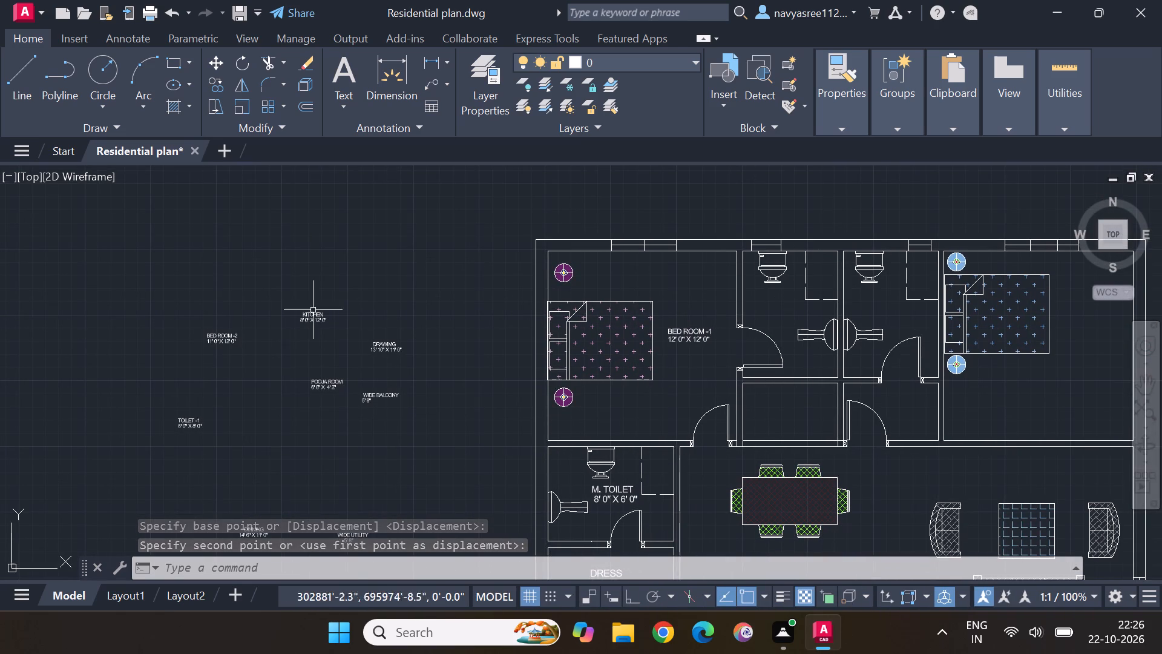
click(307, 320)
key(s)
text(CA)
key(l)
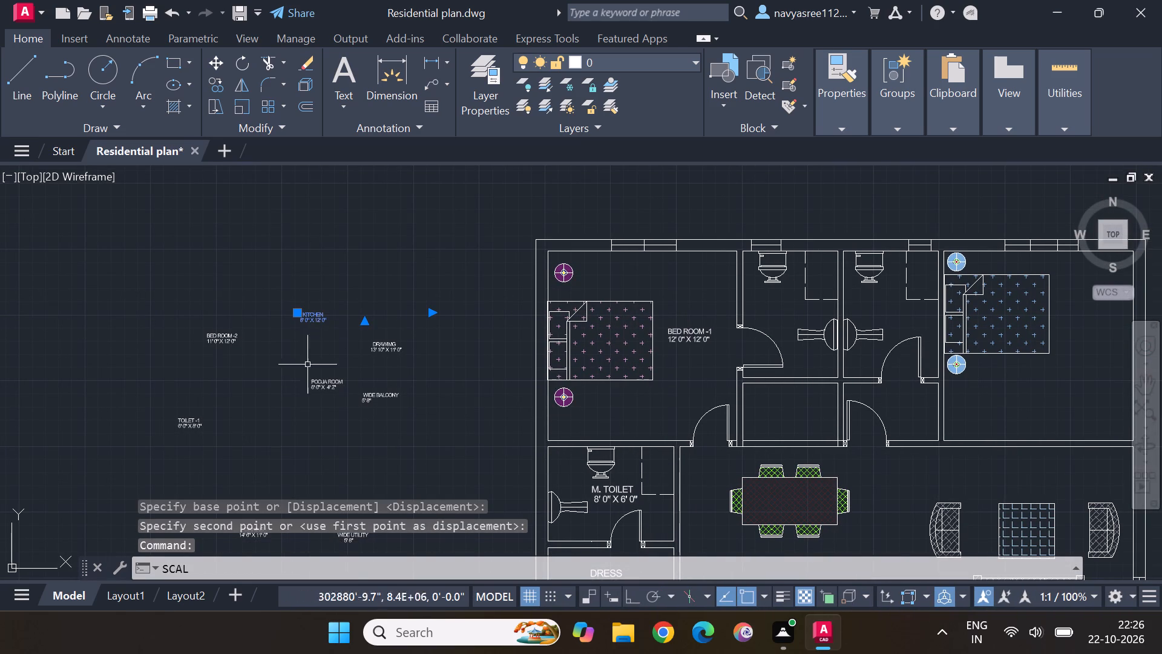
key(e)
key(Return)
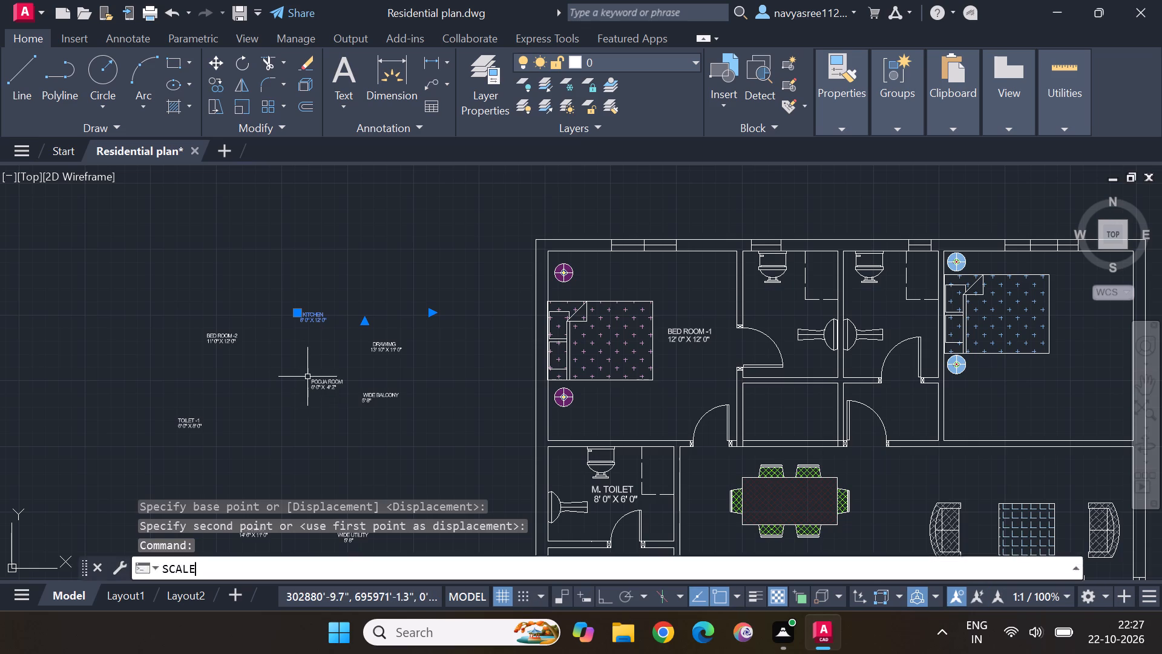
click(303, 315)
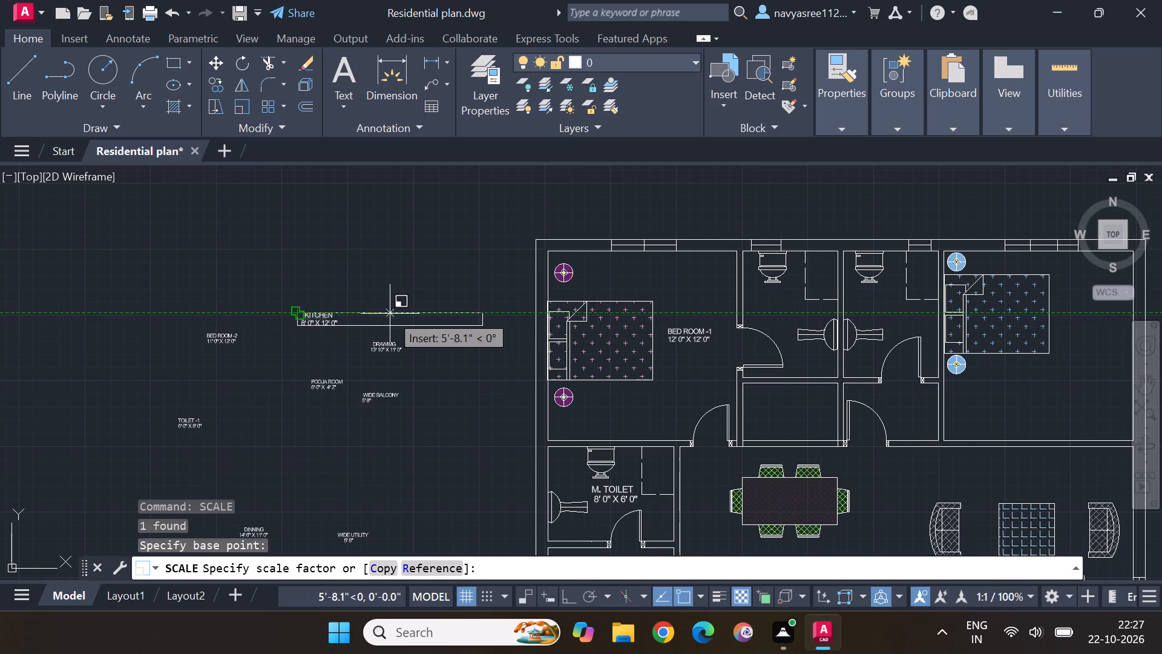
click(439, 305)
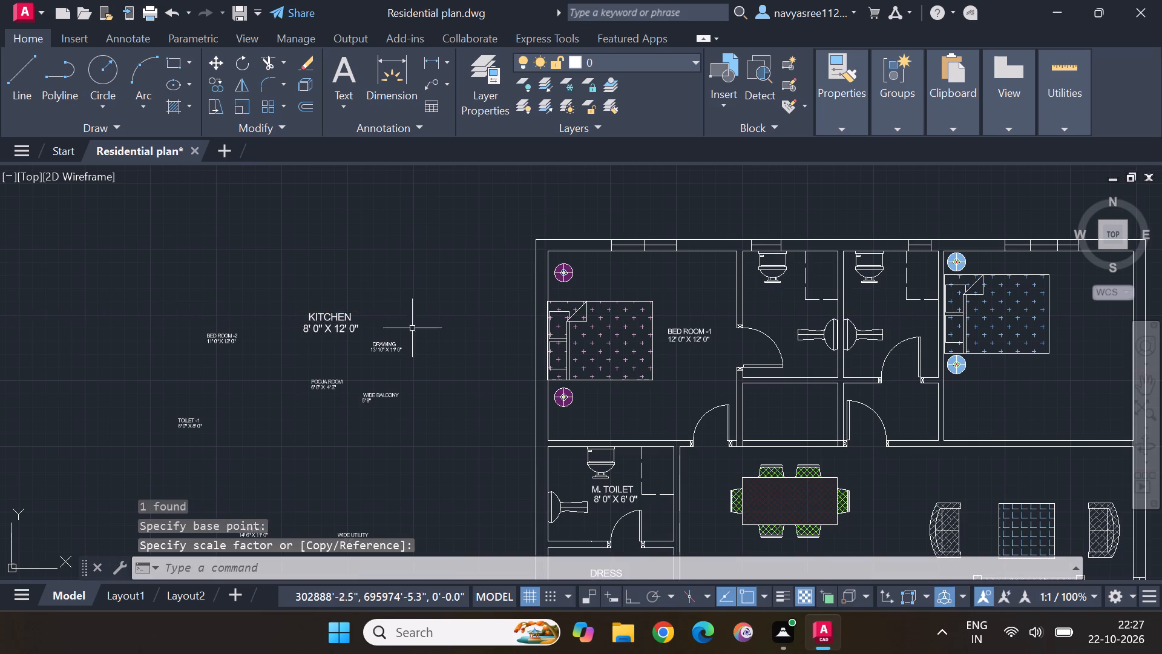
Move the enlarged KITCHEN label into the upper part of the kitchen, beside the living room.
click(338, 325)
click(221, 62)
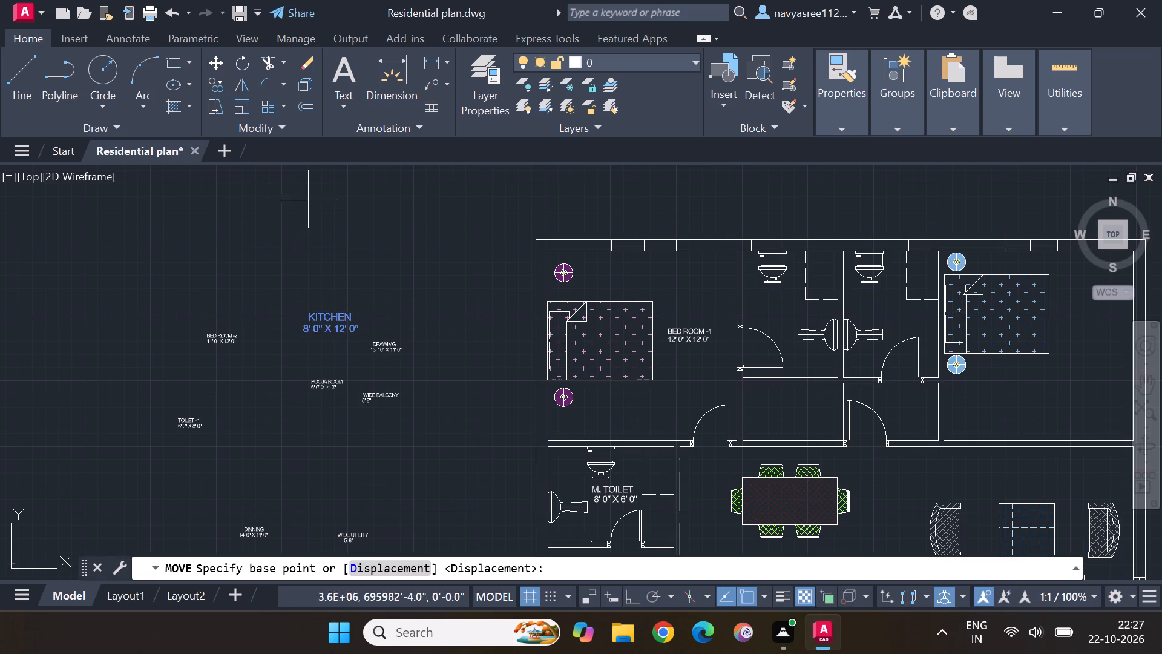
click(332, 329)
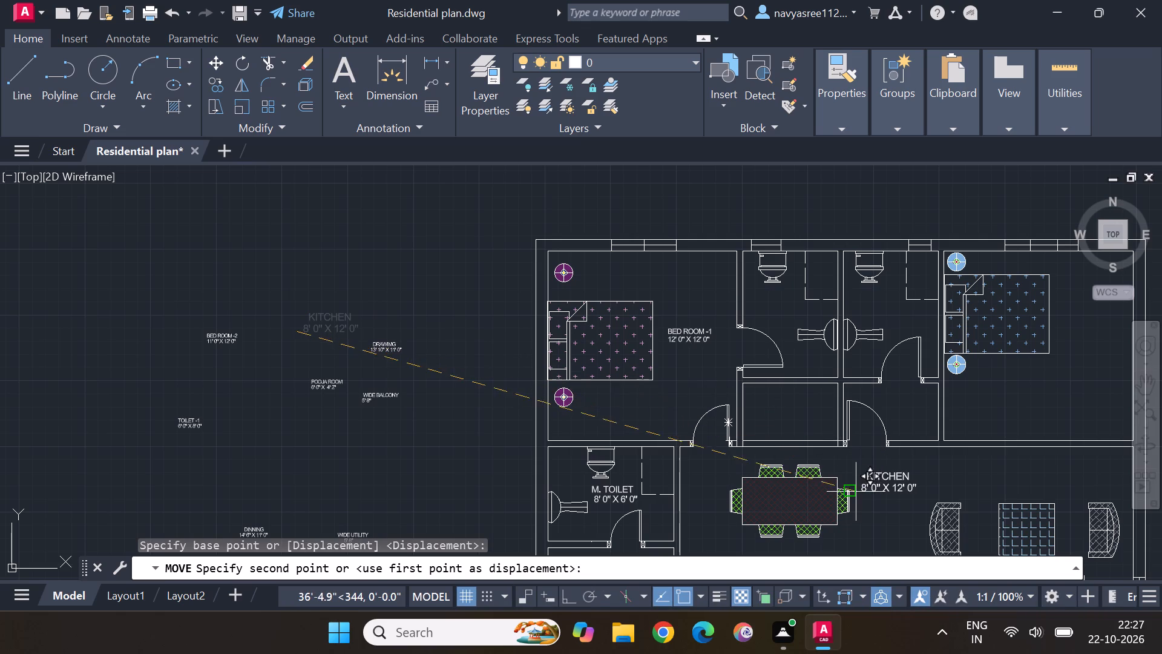
middle_drag(856, 492, 665, 326)
middle_drag(773, 485, 773, 481)
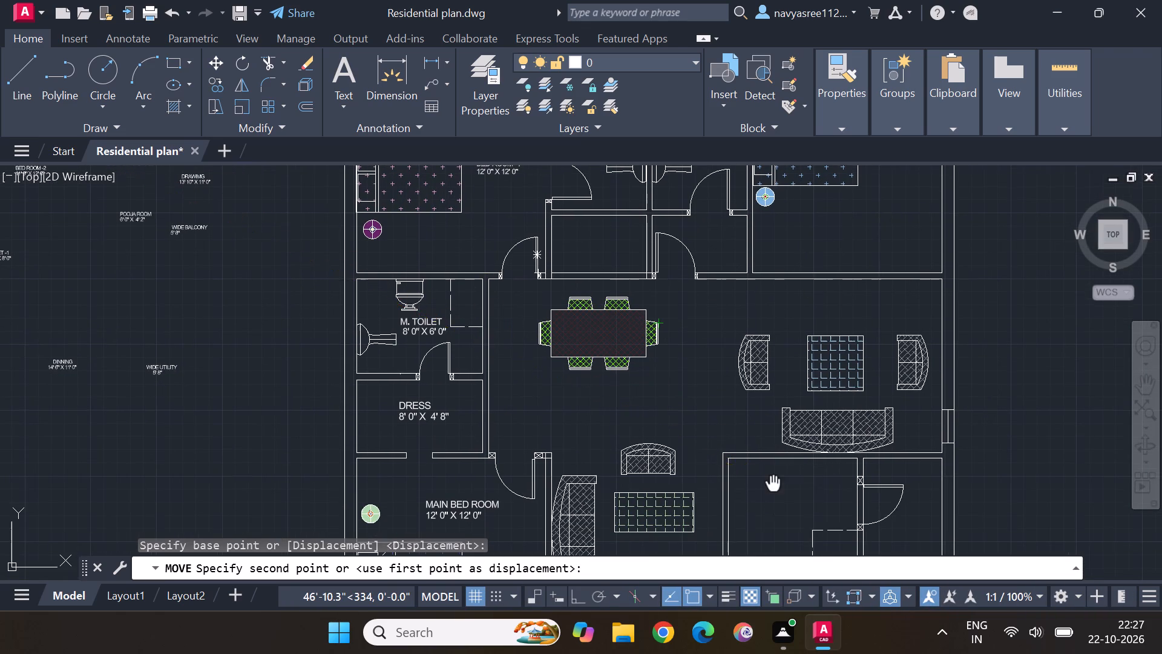
middle_drag(773, 481, 774, 333)
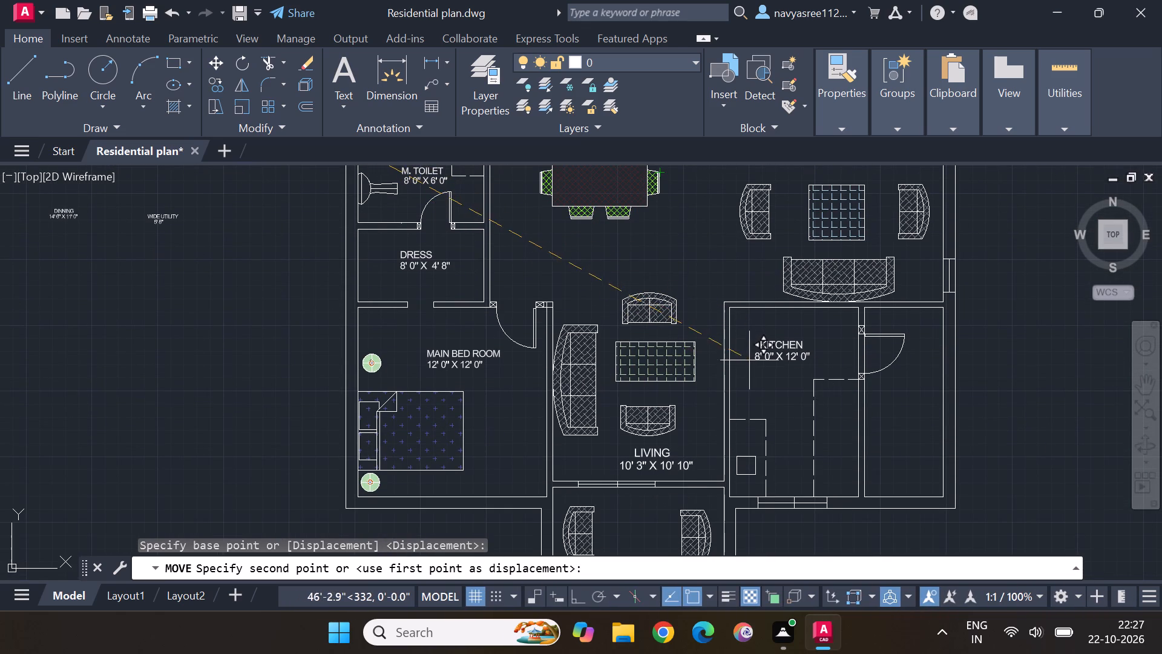
click(749, 360)
Scale the DRAWIMG label up to nearly twice its size.
middle_drag(332, 266, 375, 361)
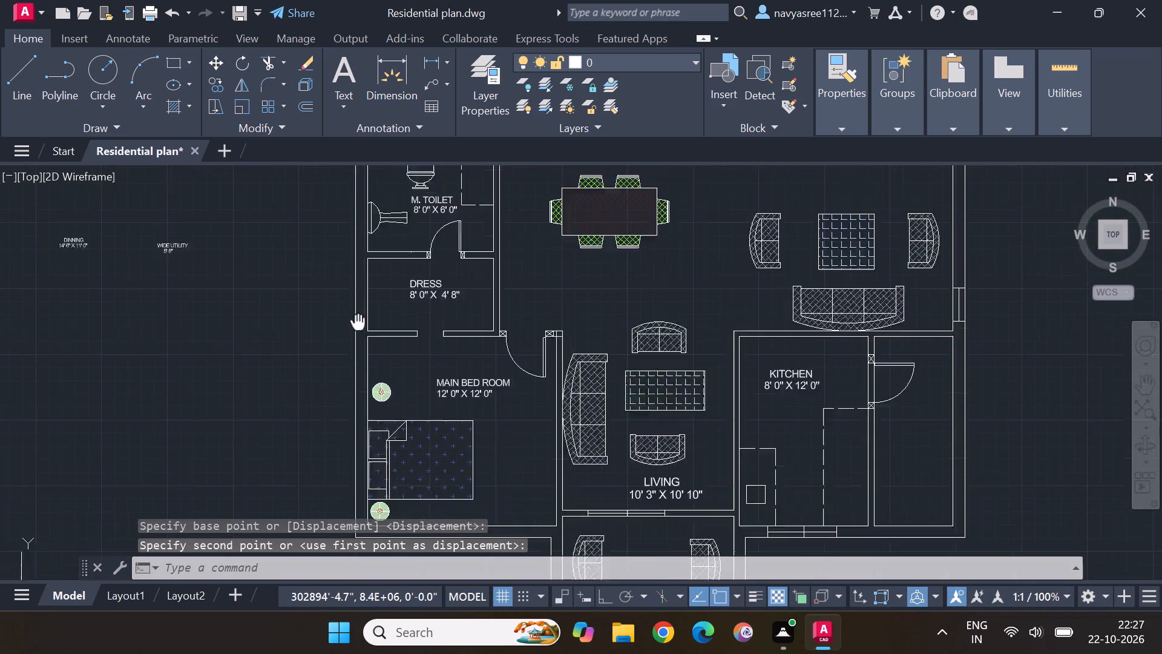
middle_drag(375, 361, 510, 604)
scroll(384, 421, up, 2)
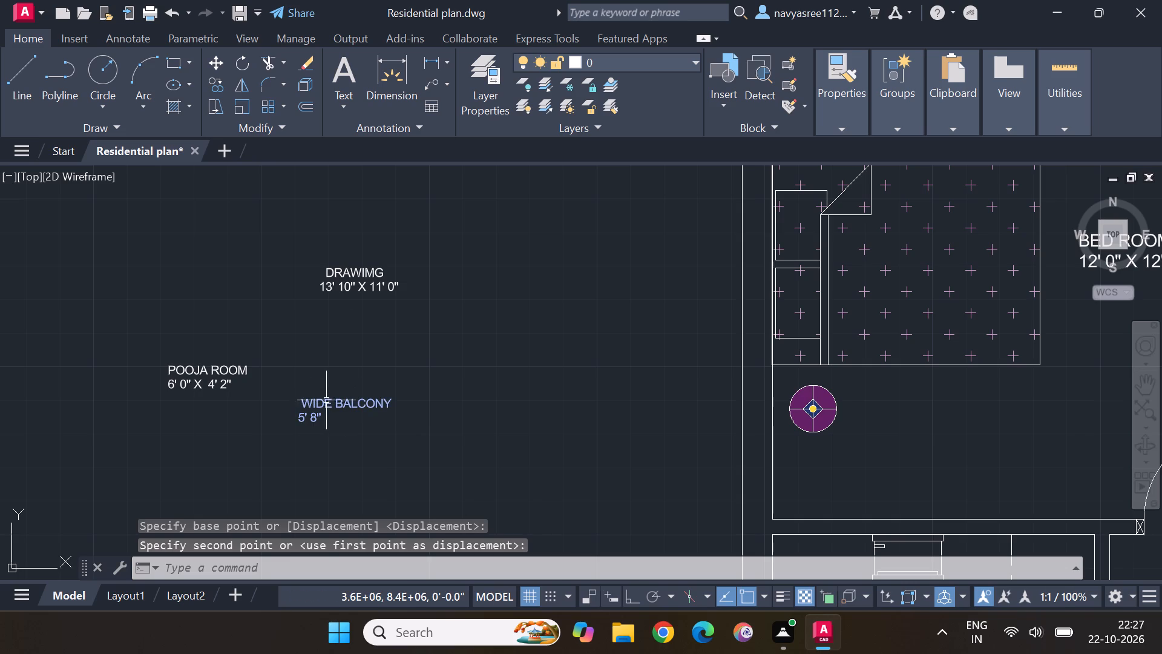
click(349, 274)
key(s)
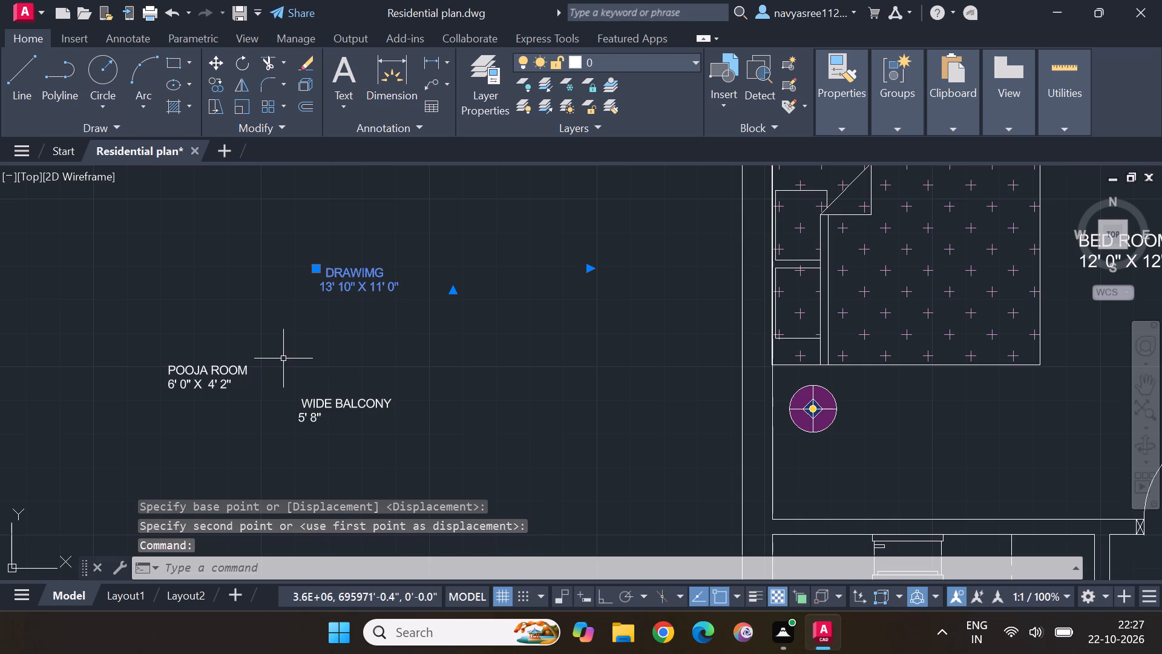
key(c)
key(a)
key(l)
key(e)
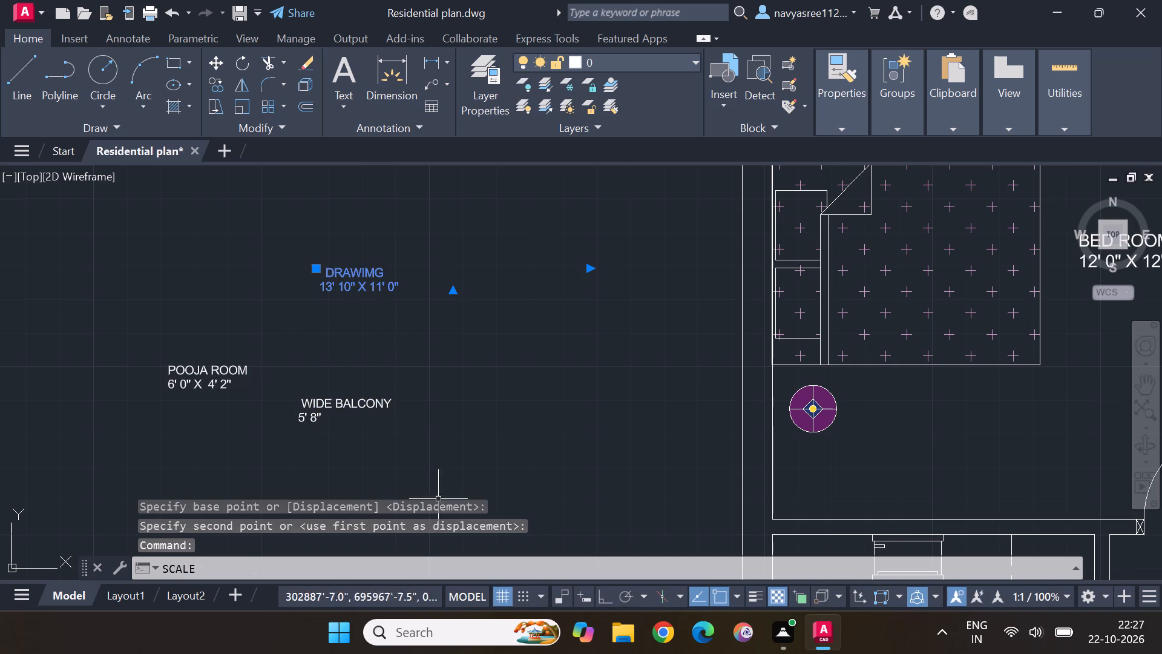
key(Return)
click(358, 281)
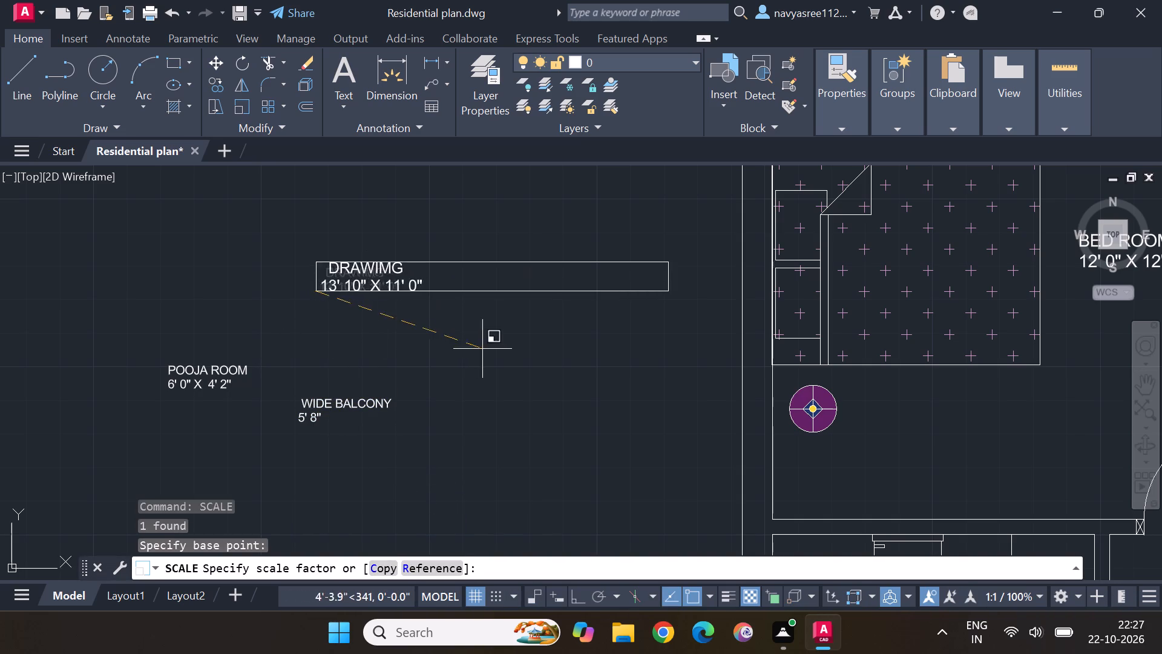
click(561, 352)
Move the enlarged DRAWIMG label into the drawing room, above the centre table of its sofa group.
scroll(556, 368, down, 2)
middle_drag(557, 415, 341, 274)
click(282, 206)
drag(217, 65, 219, 71)
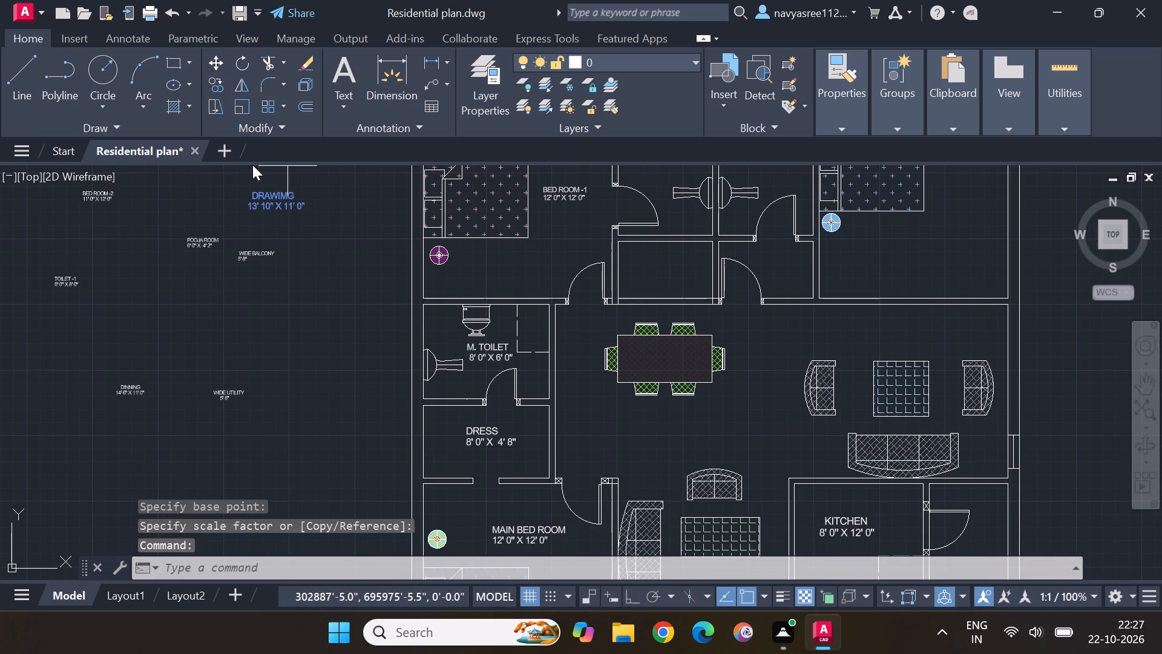
click(270, 203)
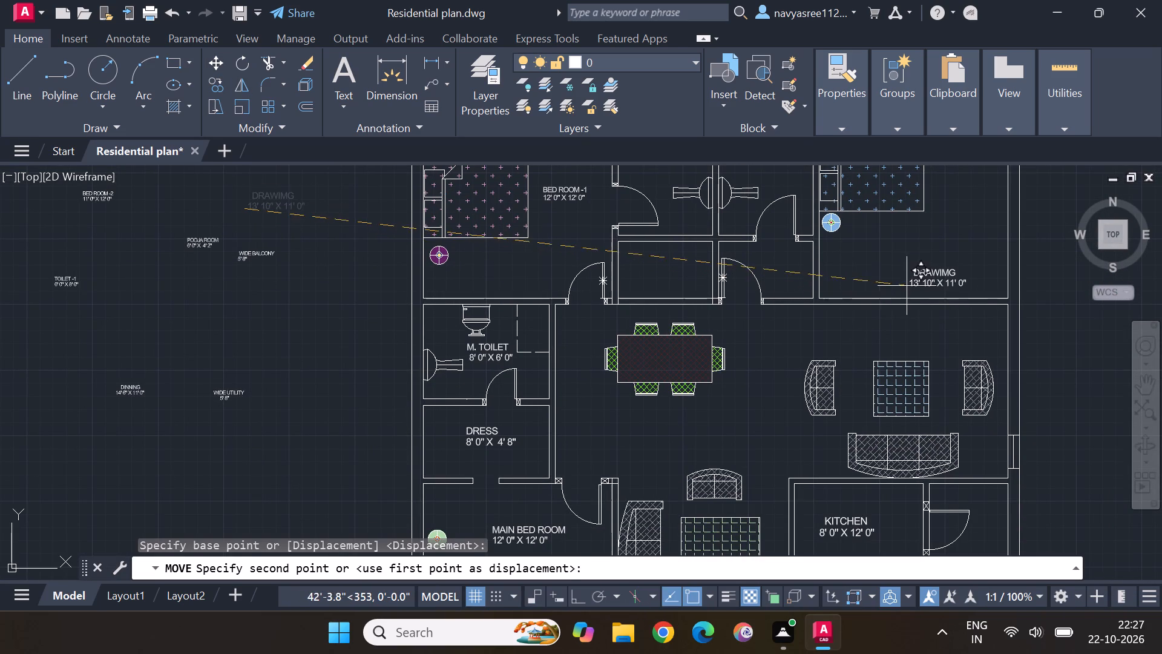
click(884, 338)
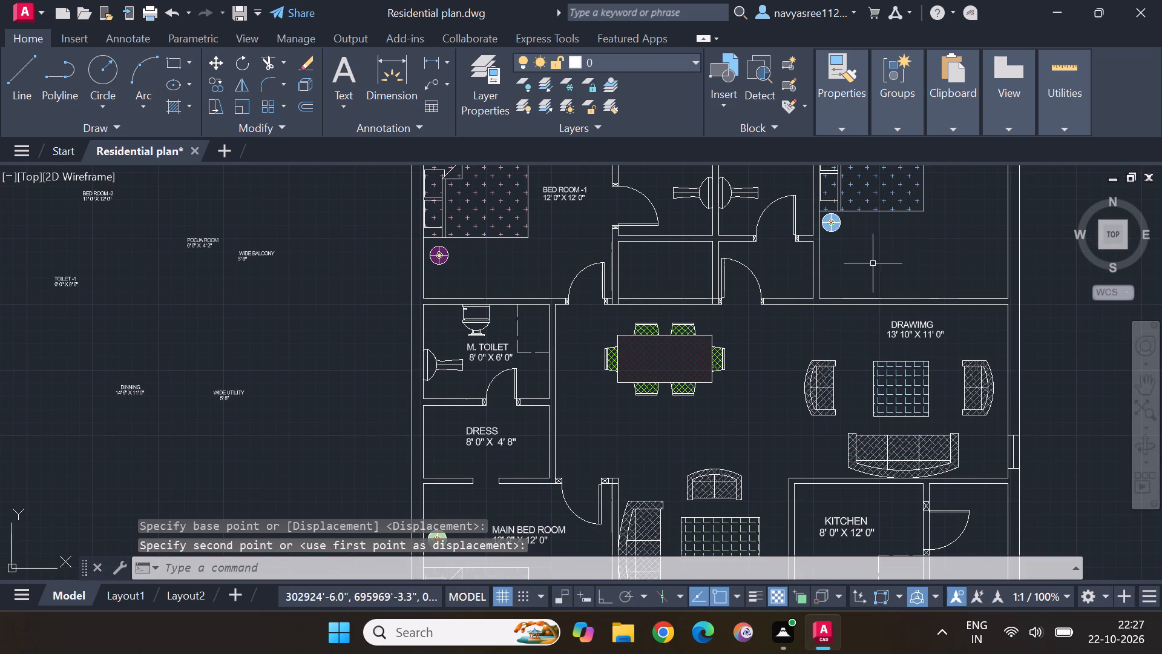
Scale the BED ROOM -2 label up to about three times its size.
middle_drag(878, 258, 870, 357)
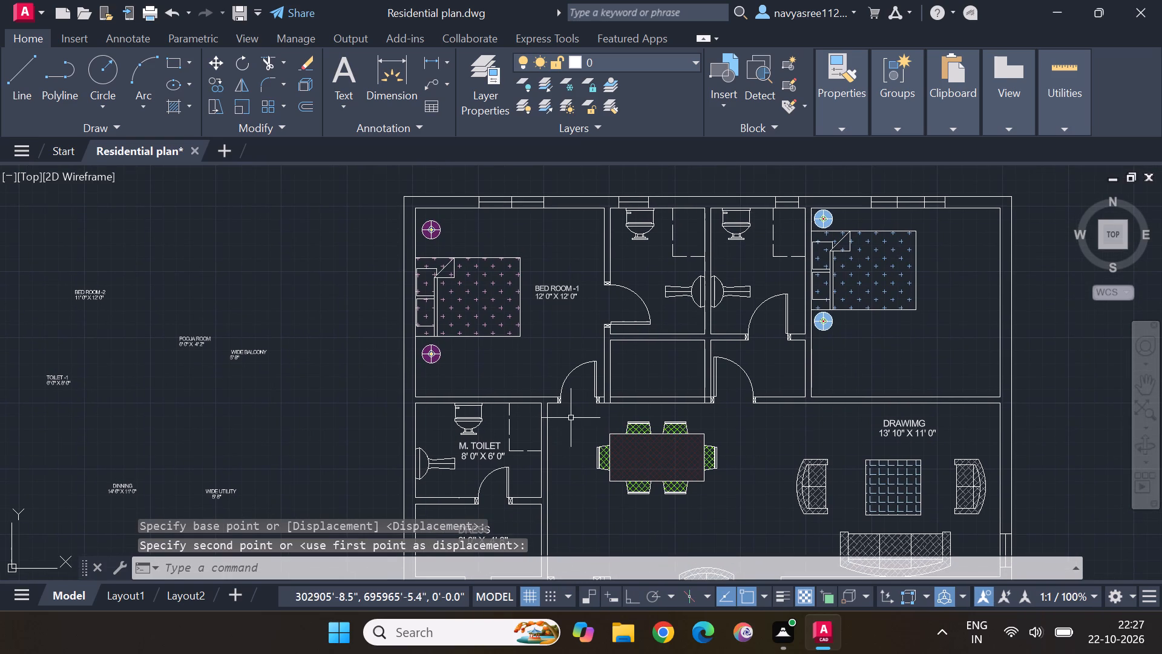
click(86, 291)
text(SCAL)
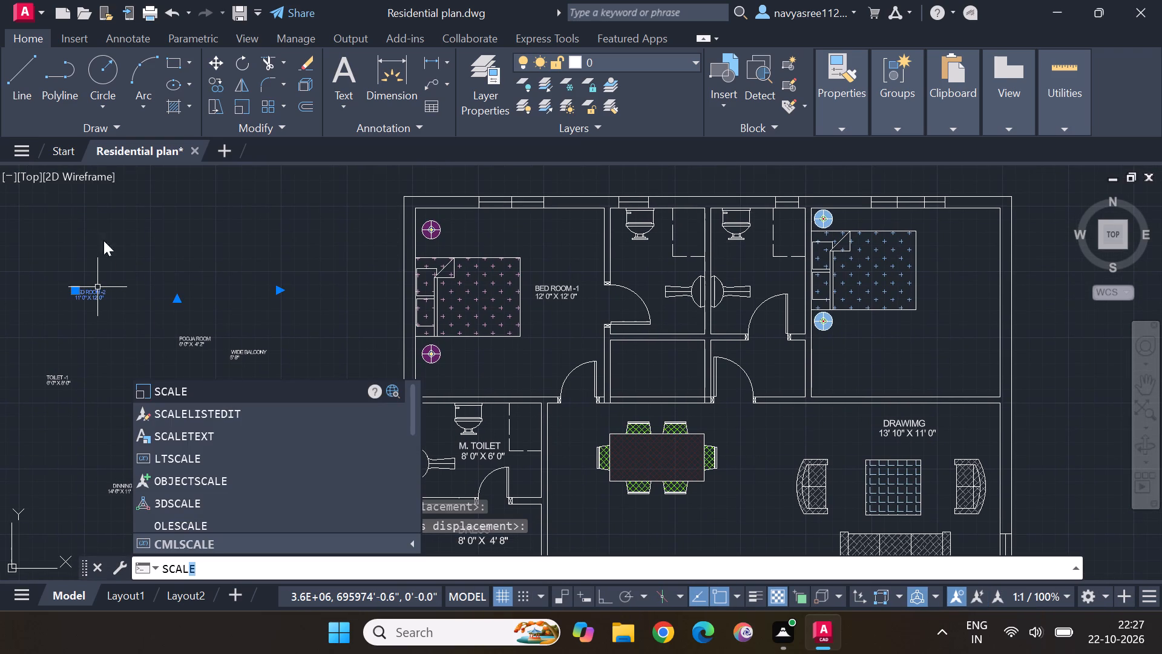
click(255, 391)
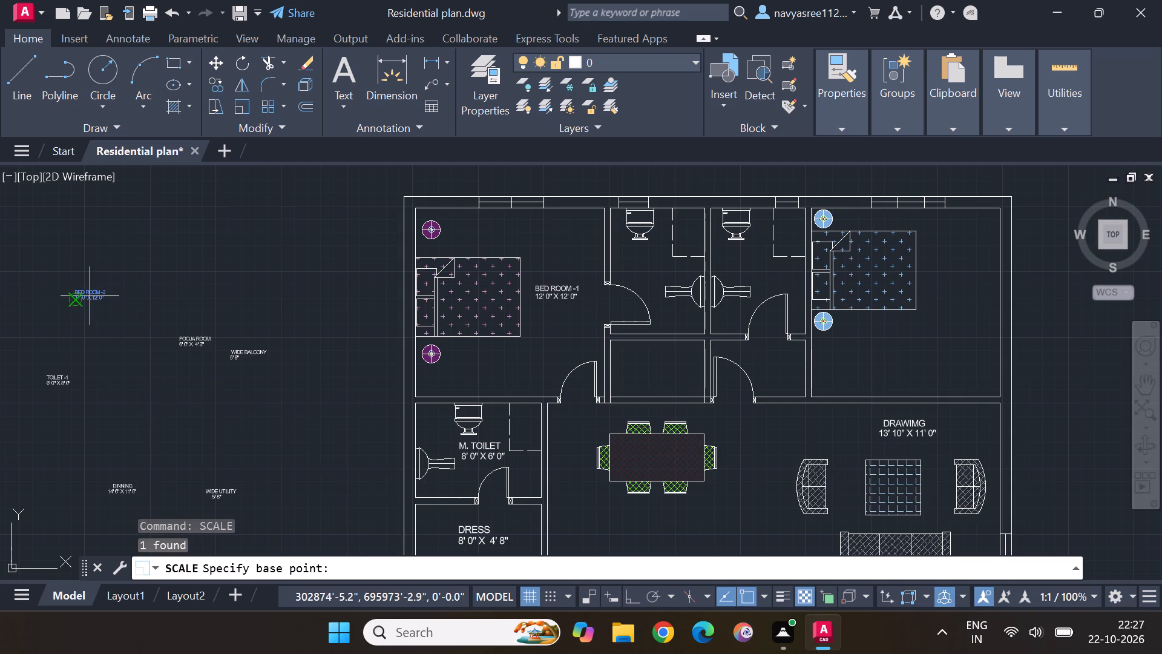
click(90, 296)
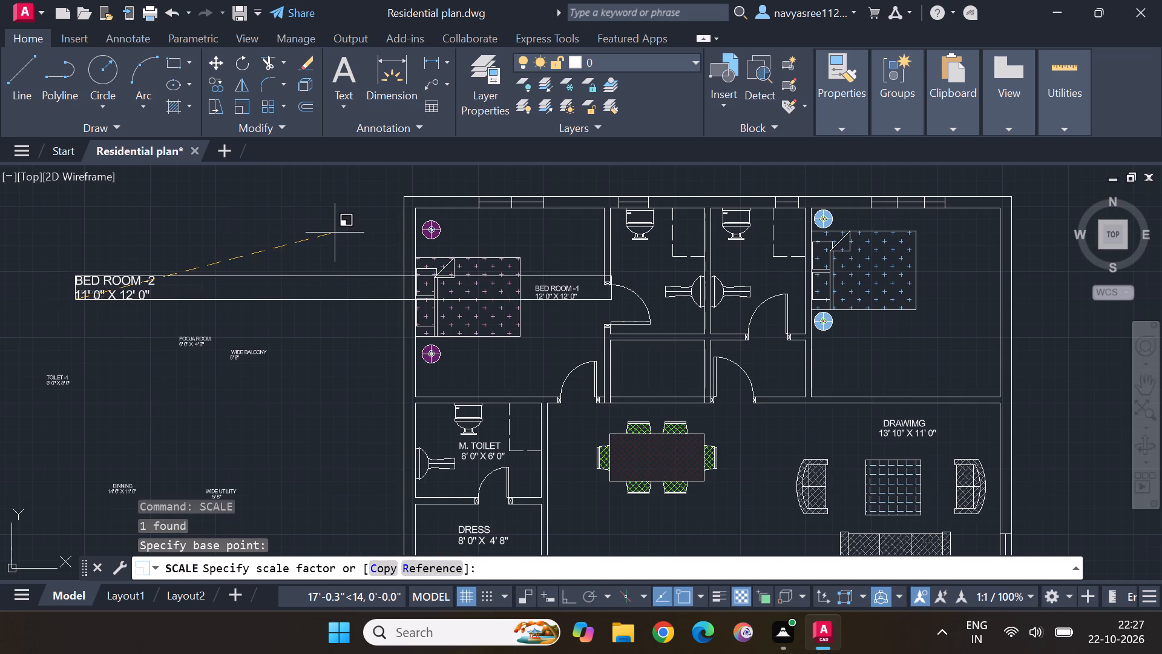
click(390, 222)
Move the enlarged BED ROOM -2 label into the right-hand bedroom, below the bed.
click(151, 282)
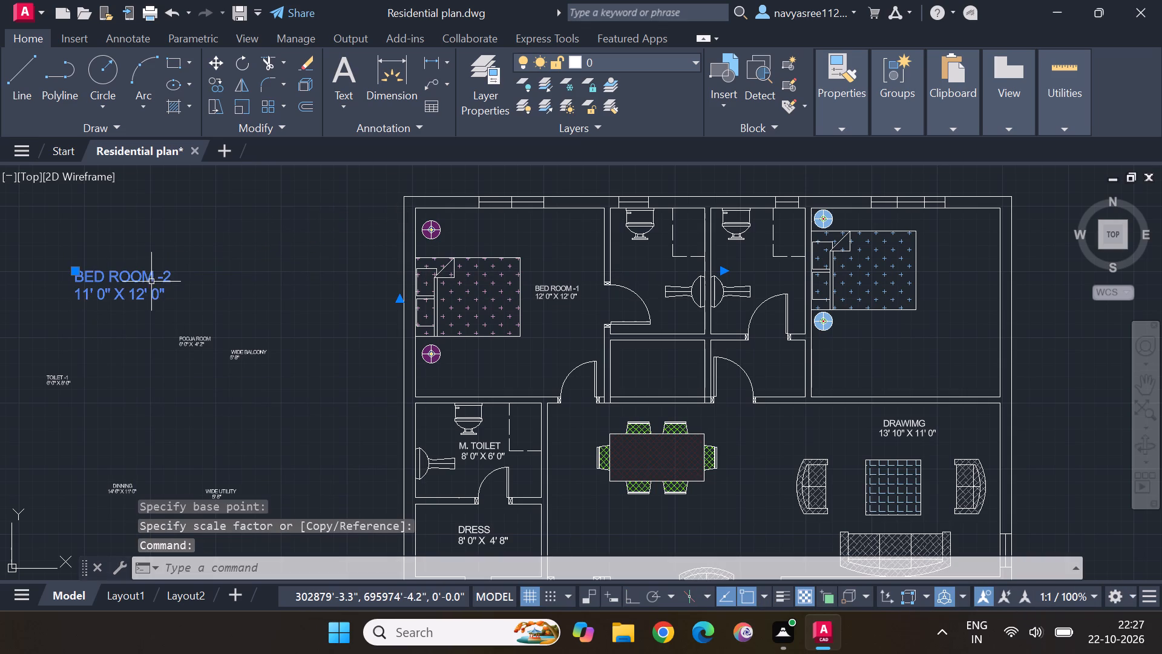
click(214, 65)
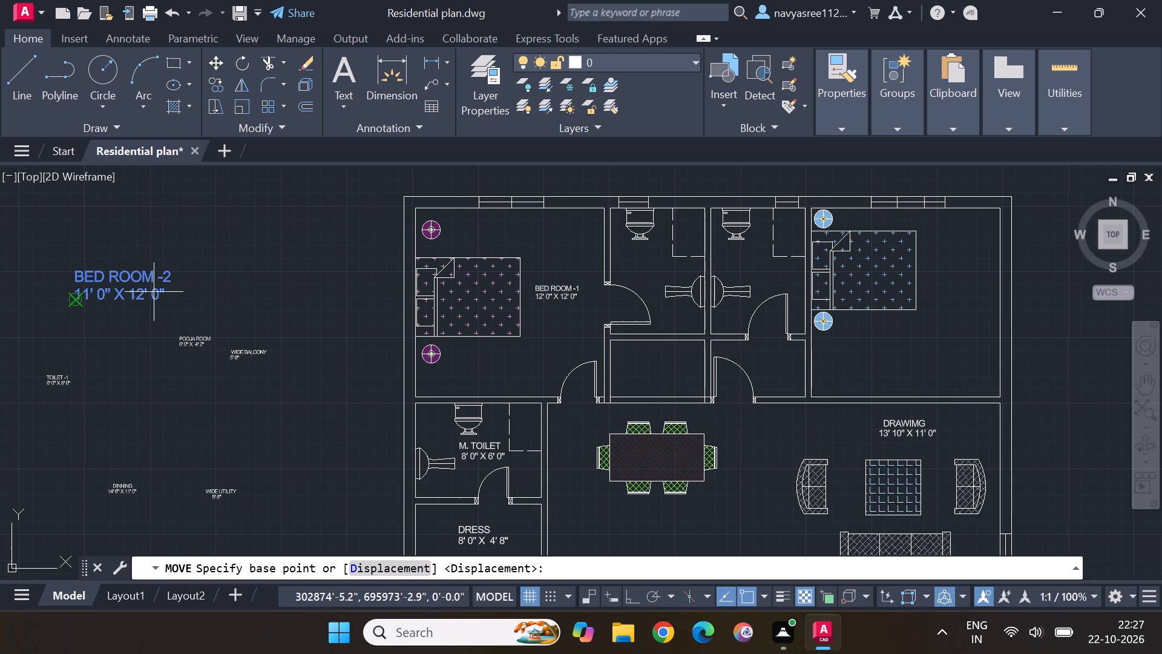
click(153, 290)
click(881, 364)
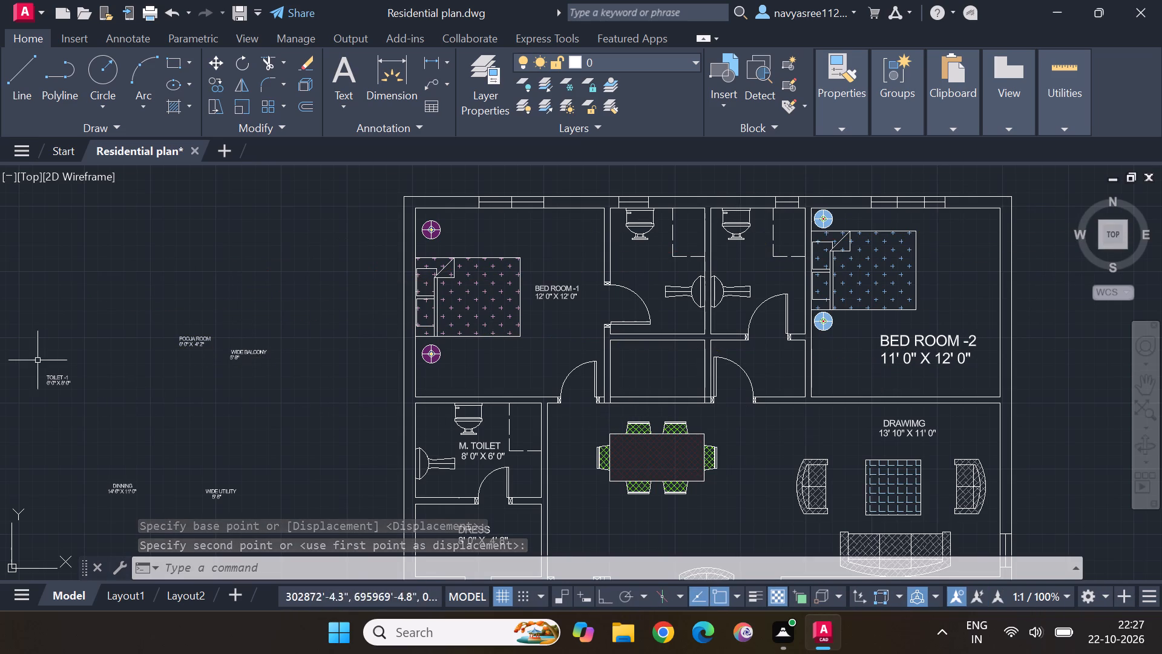
Scale the TOILET -1 label up to about three times its size.
click(56, 384)
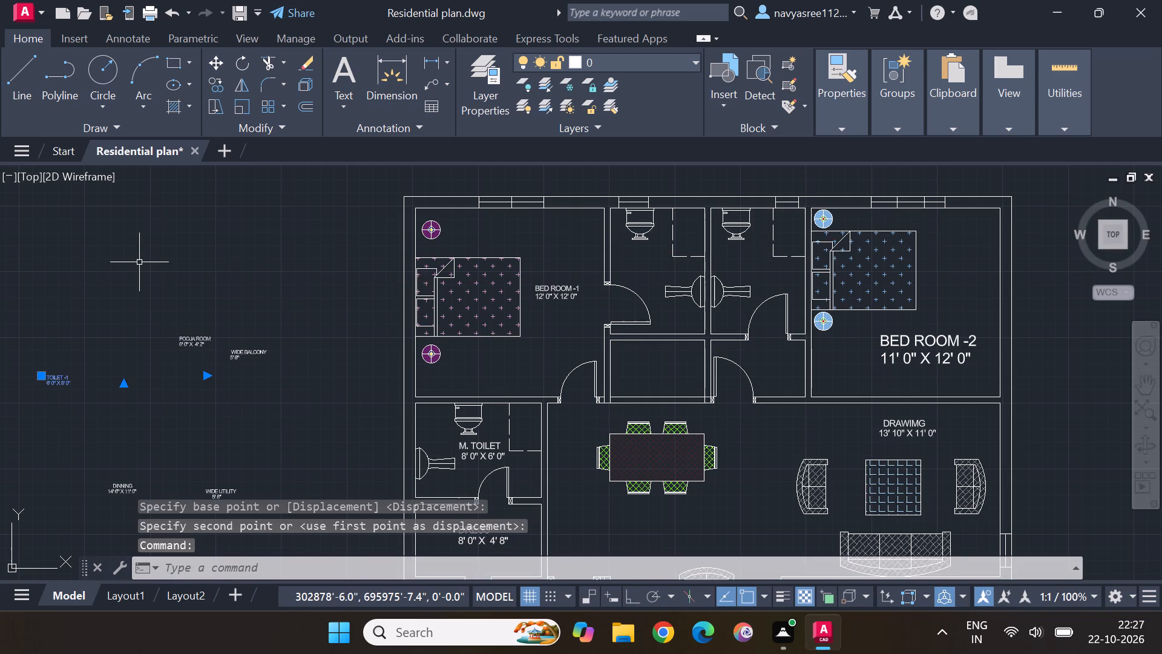
text(SCALE)
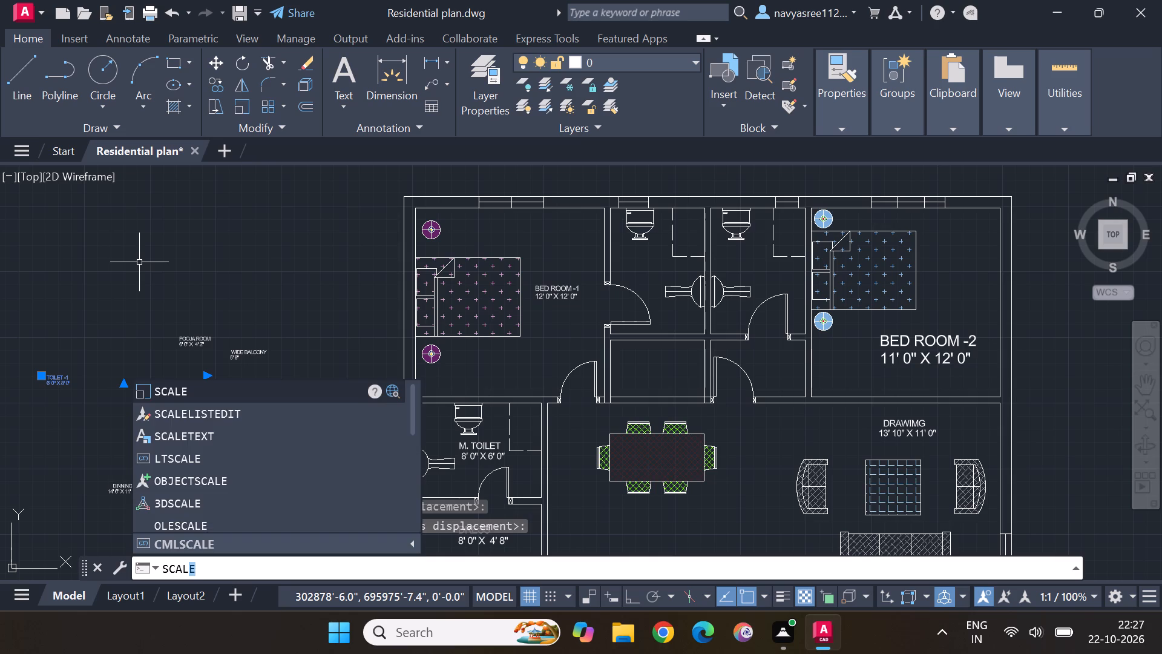
click(204, 388)
click(54, 384)
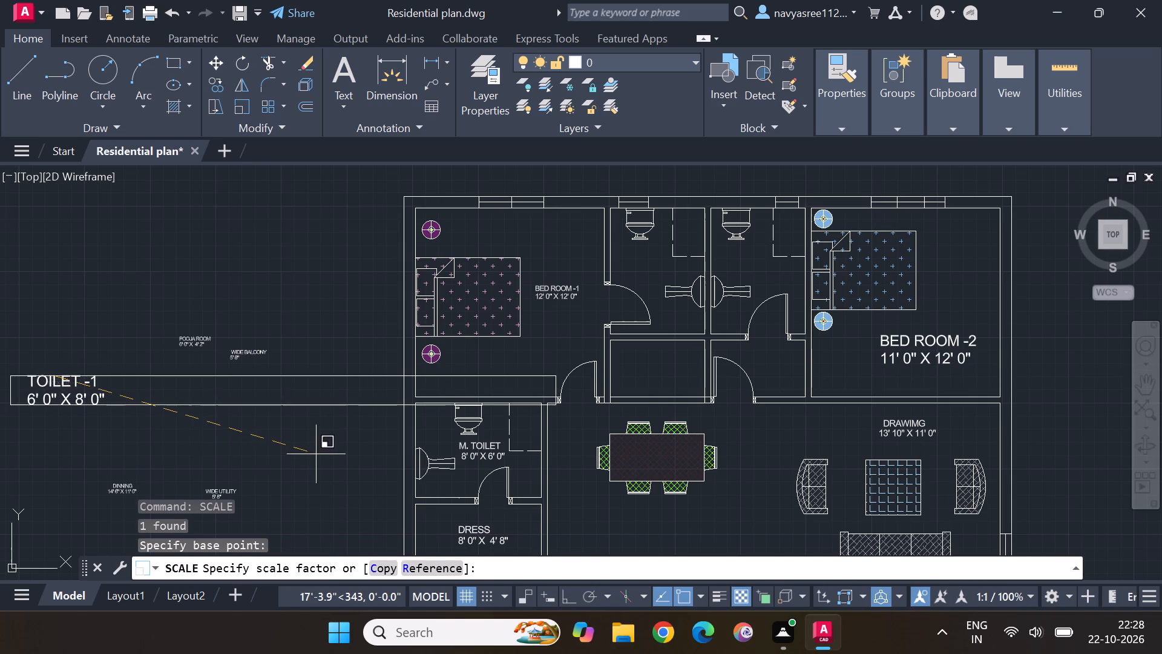
click(316, 454)
Move the enlarged TOILET -1 label to the empty area just outside the plan, beside BED ROOM -1.
click(80, 401)
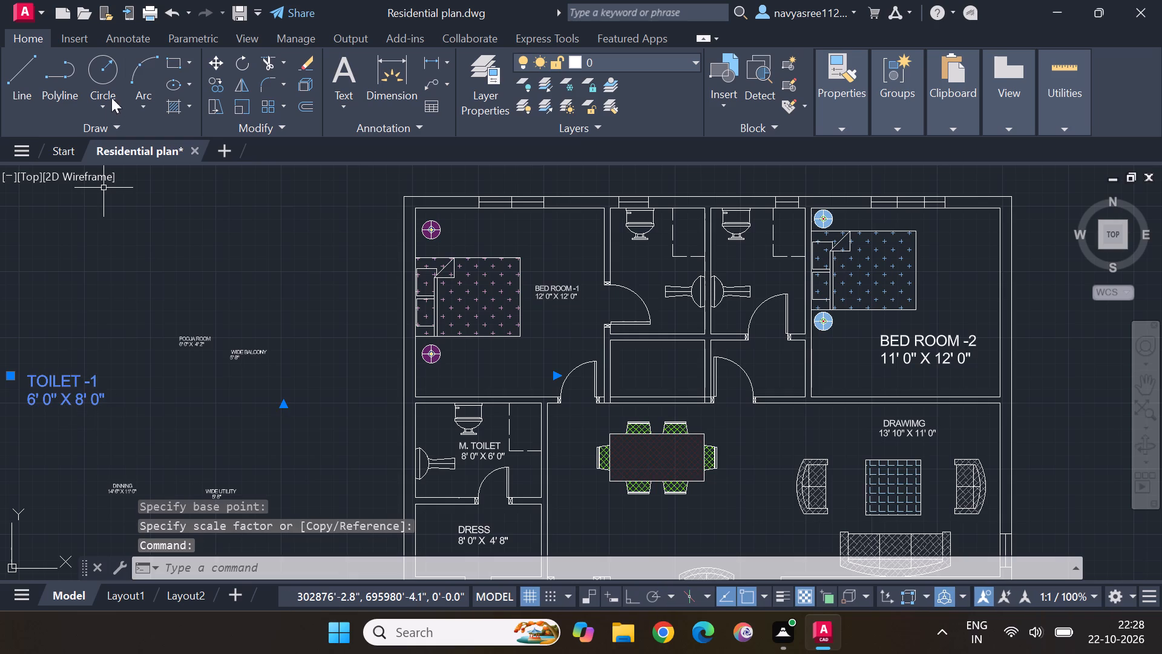
click(215, 70)
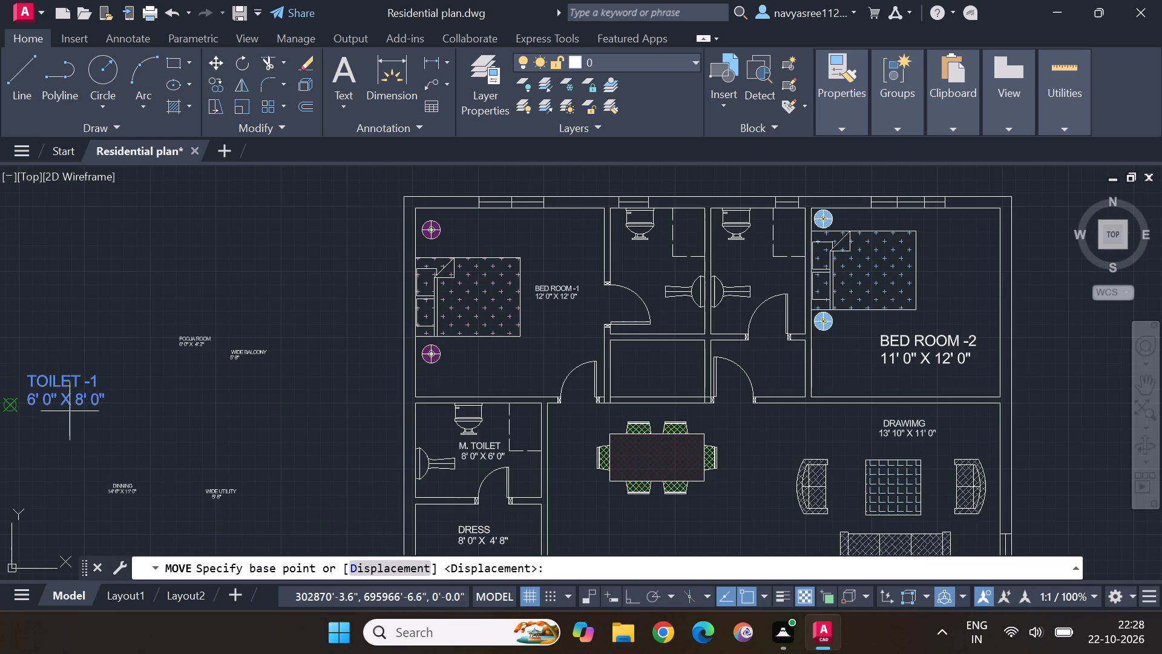
click(75, 400)
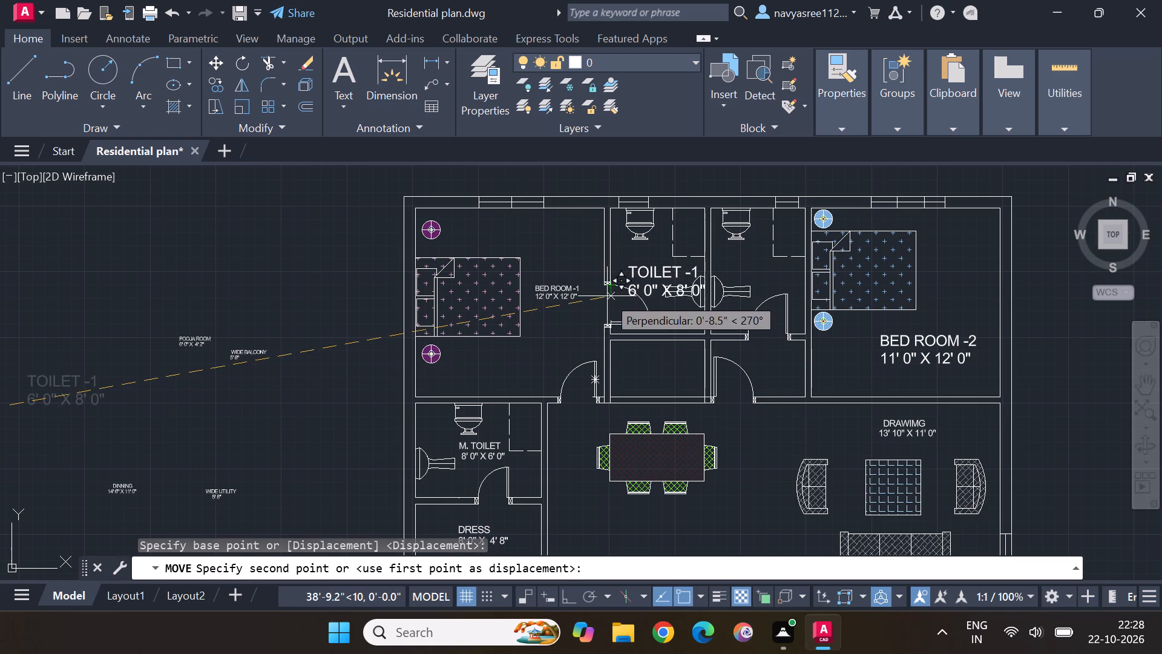
scroll(628, 282, up, 1)
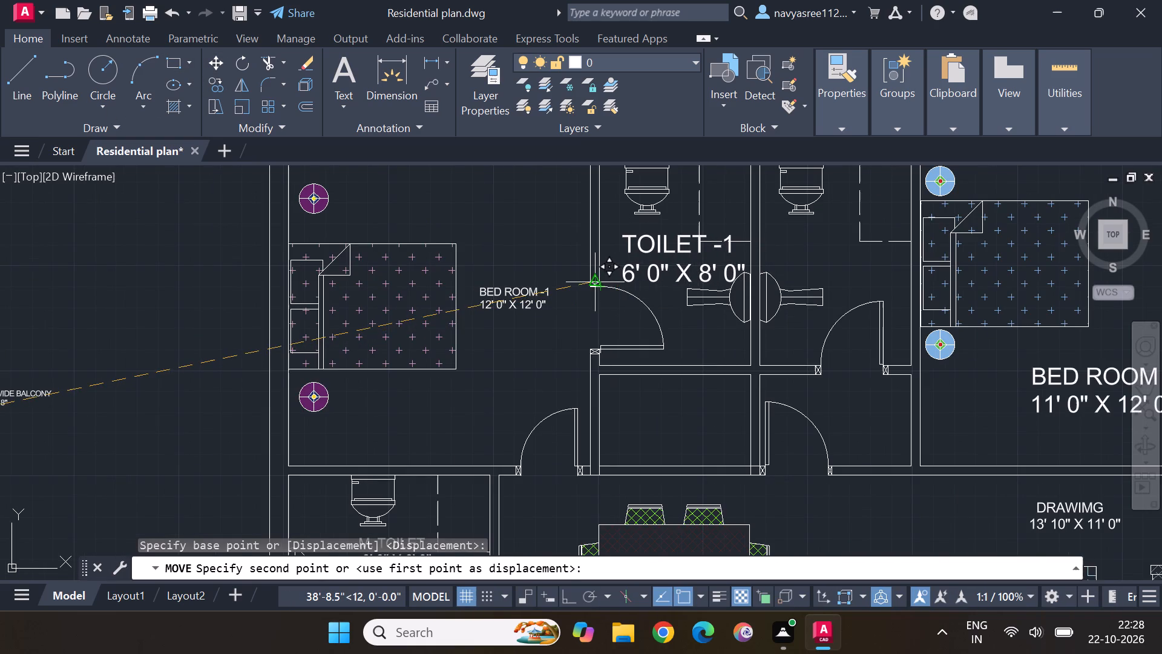
click(64, 413)
Scale the TOILET -1 label down to about 0.6 of its size.
scroll(73, 413, down, 1)
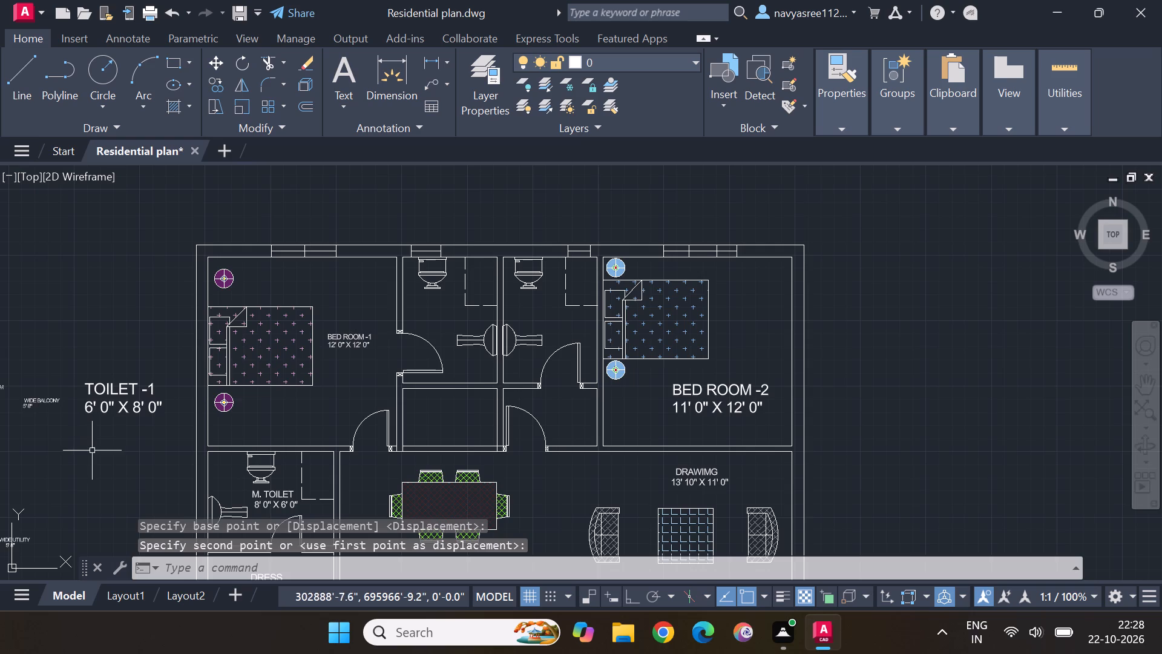
middle_drag(93, 451, 357, 415)
click(380, 369)
click(381, 368)
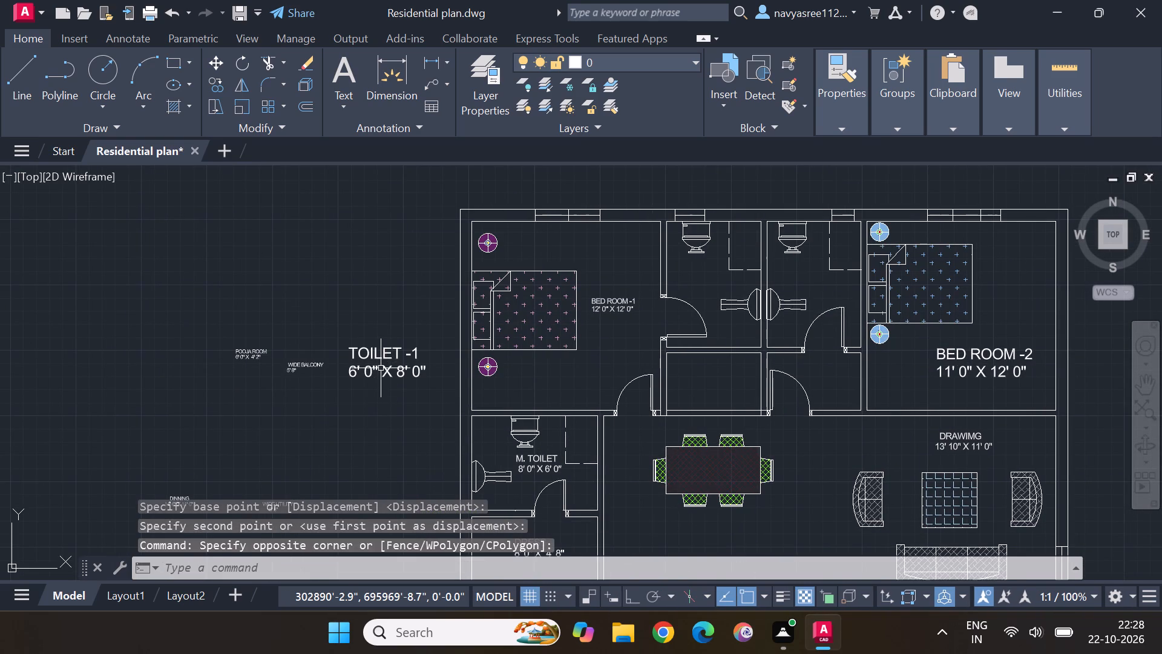
click(384, 352)
text(SCA)
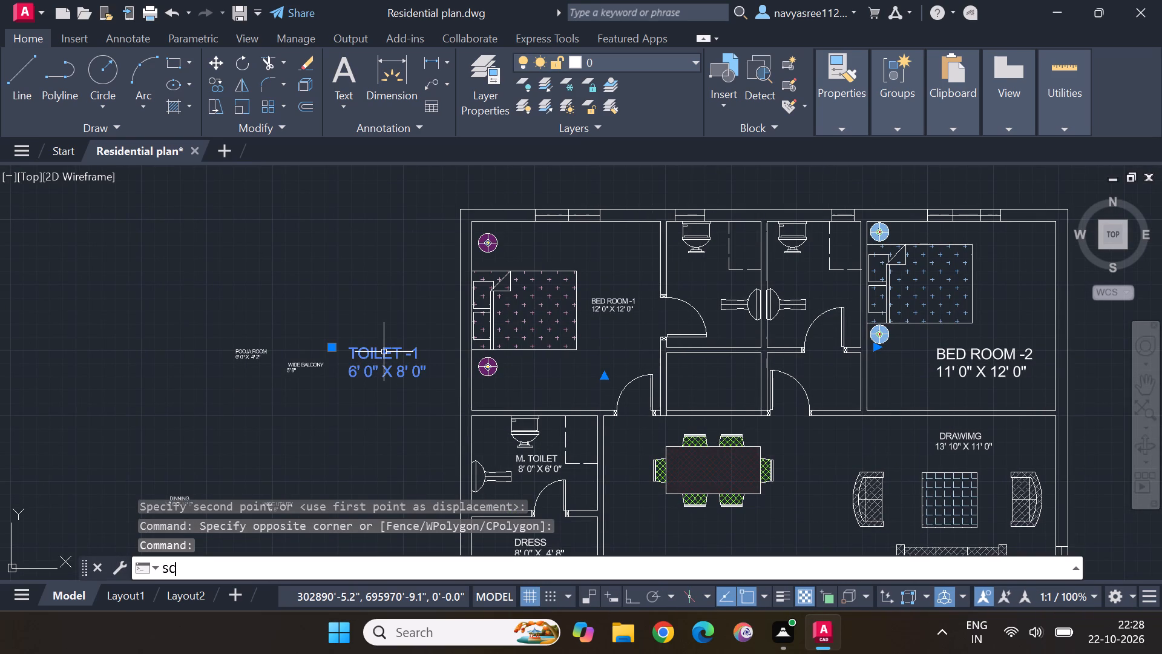
click(243, 389)
click(361, 356)
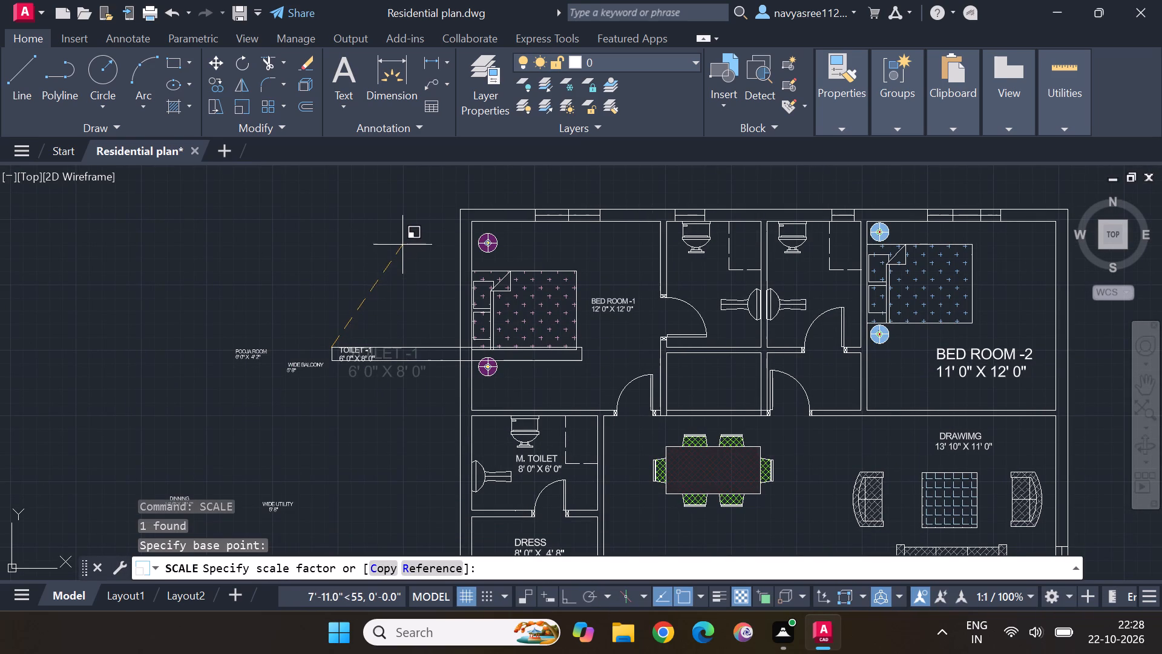
click(411, 203)
Select the reduced TOILET -1 label outside the plan.
click(367, 355)
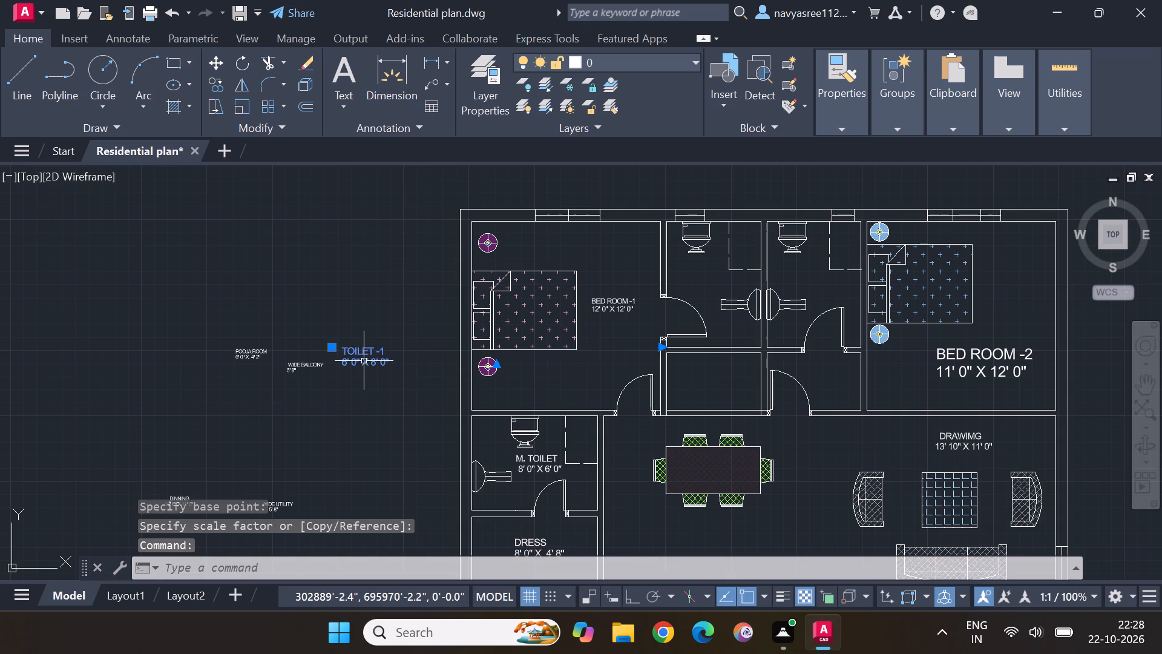
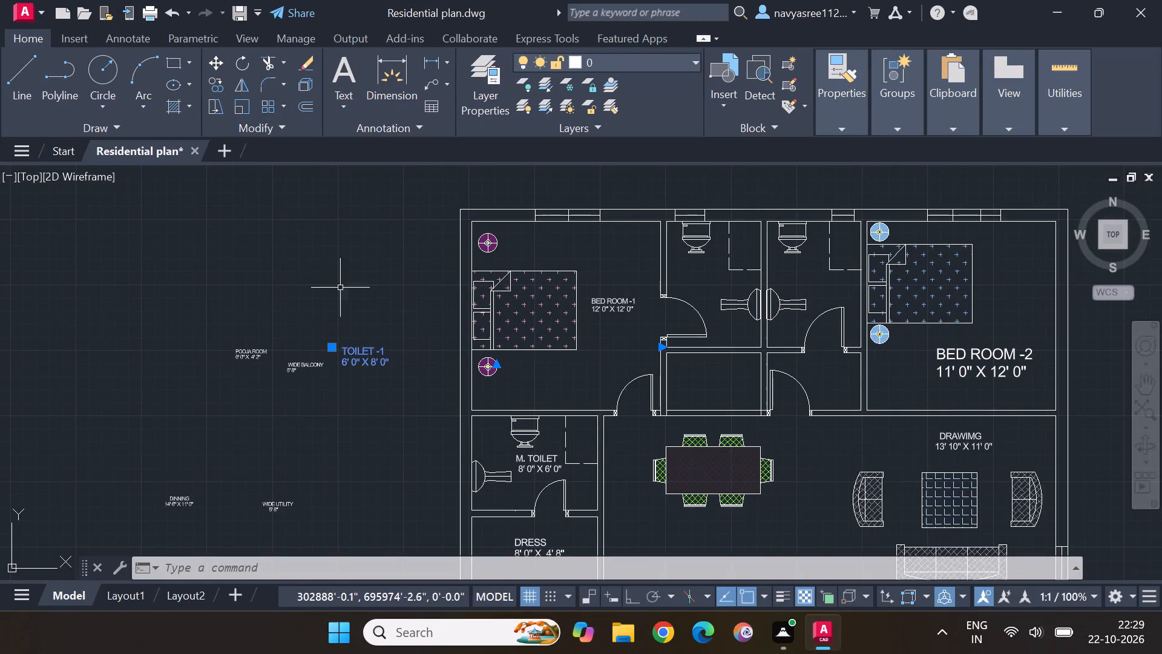
Move the reduced TOILET -1 label into the toilet adjoining BED ROOM -1, just below the water closet.
click(216, 59)
click(371, 364)
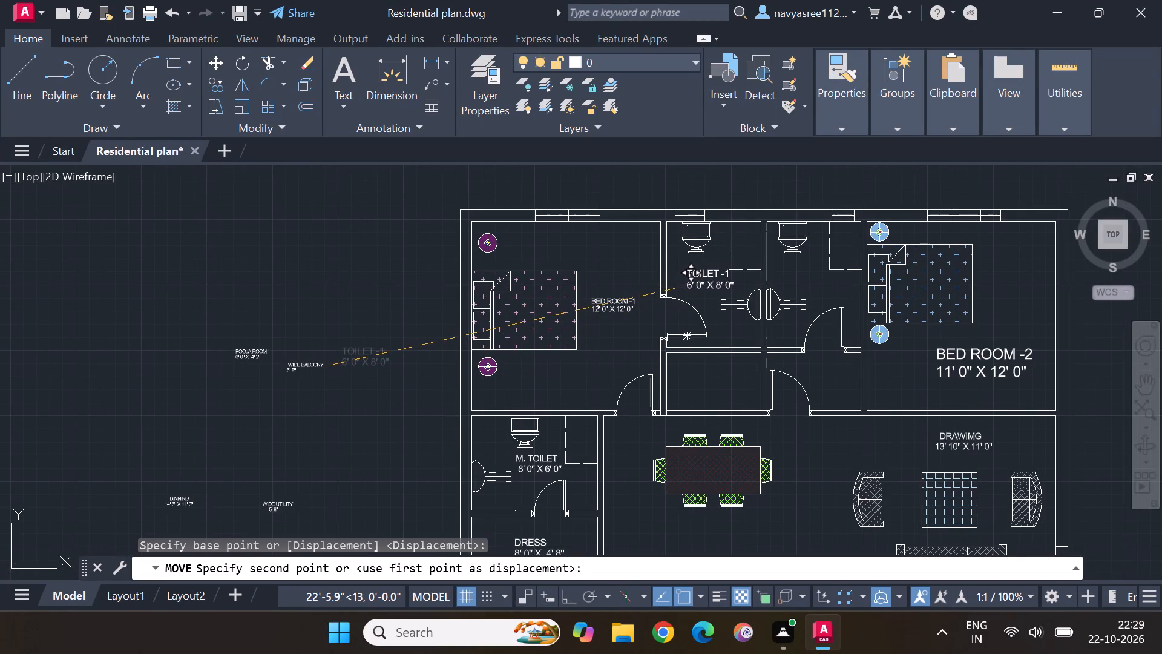
click(677, 288)
Scale the DINNING label outside the plan up to about 1.6 times its size.
middle_drag(301, 483, 379, 372)
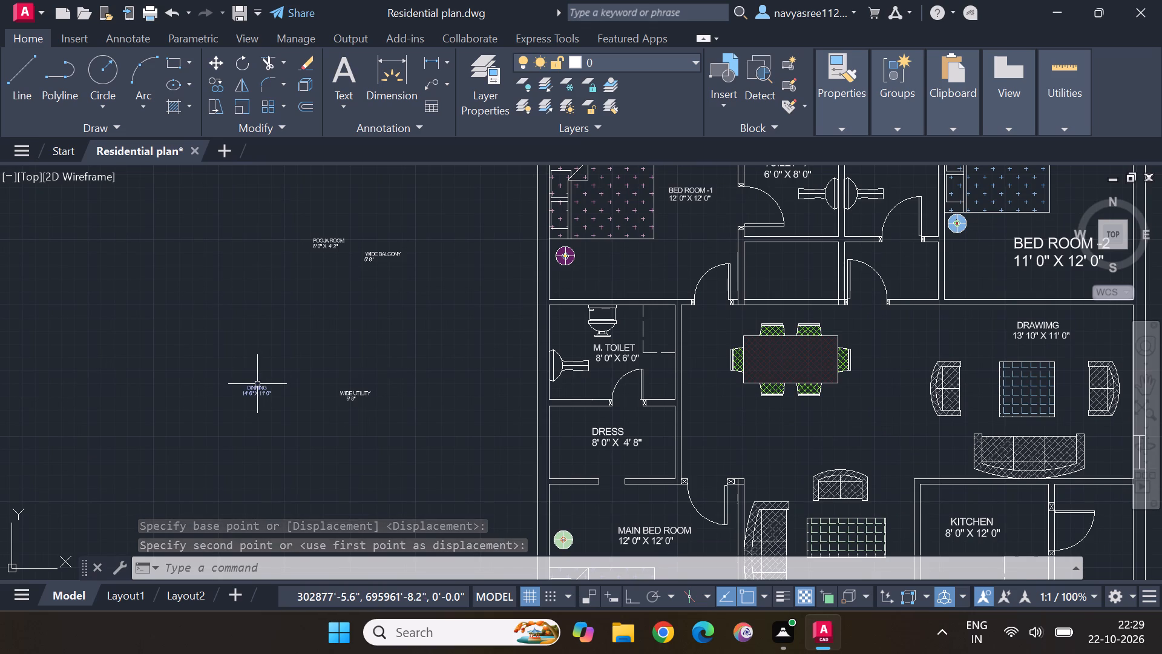
scroll(257, 384, up, 2)
click(252, 398)
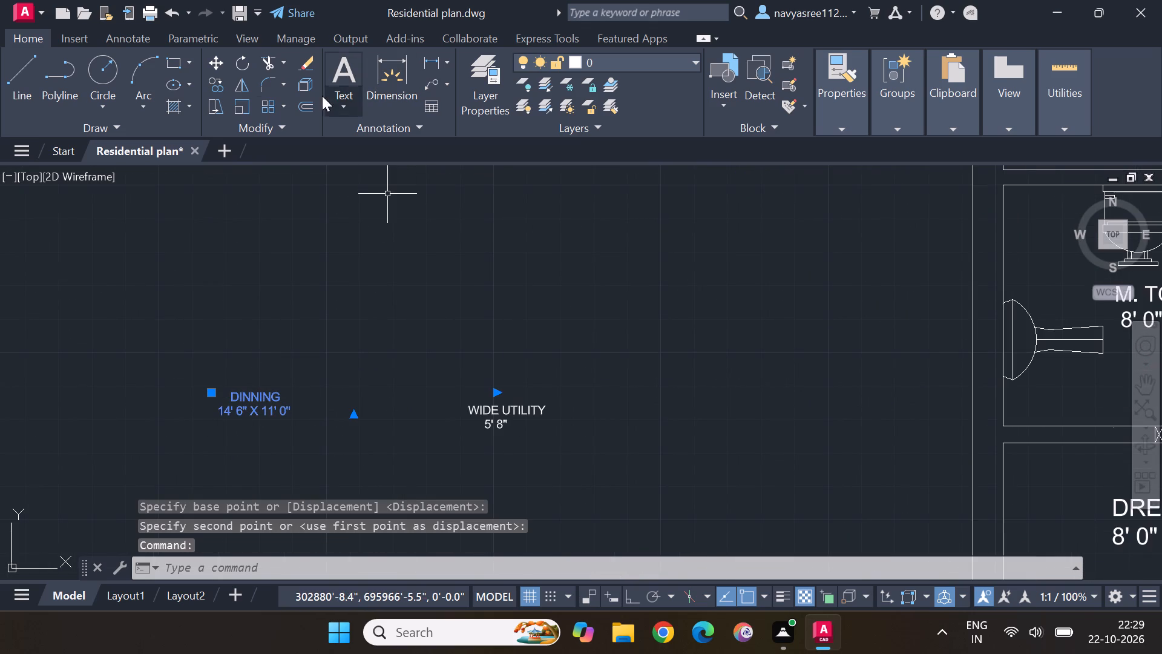
text(SC)
key(a)
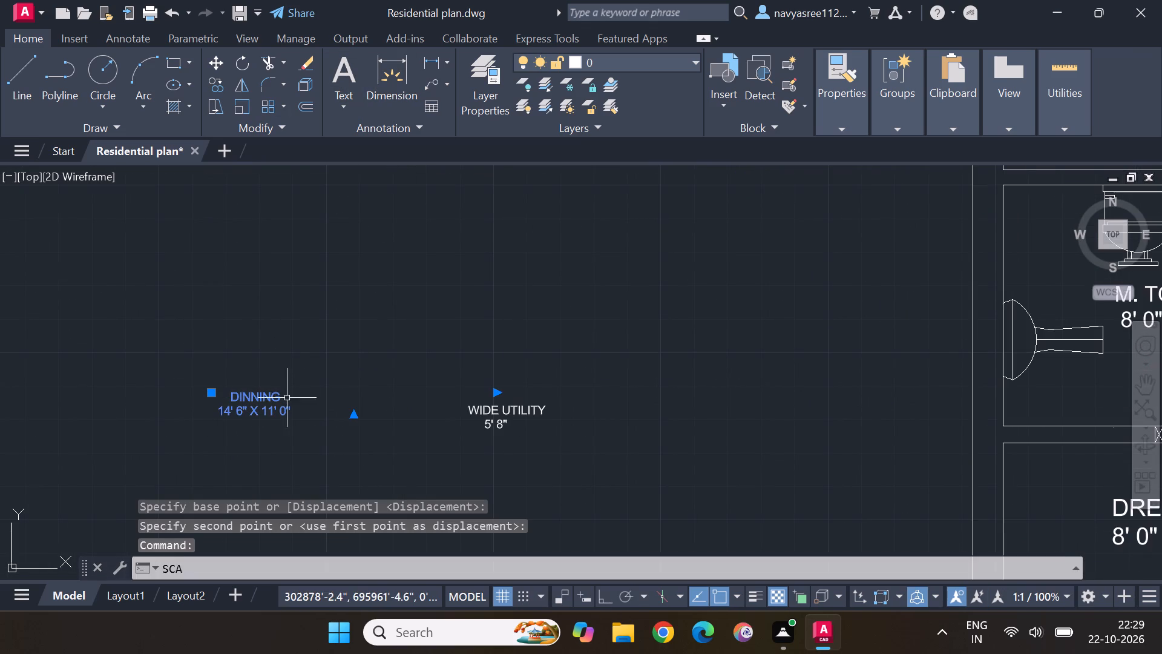
click(233, 393)
click(260, 401)
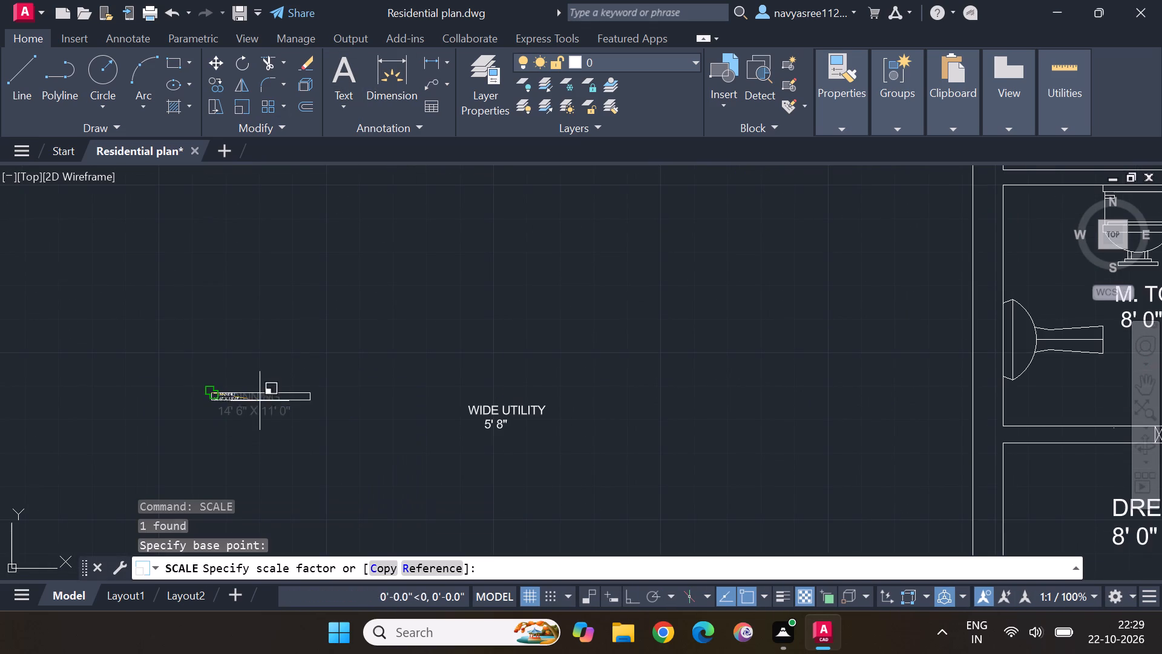
click(444, 389)
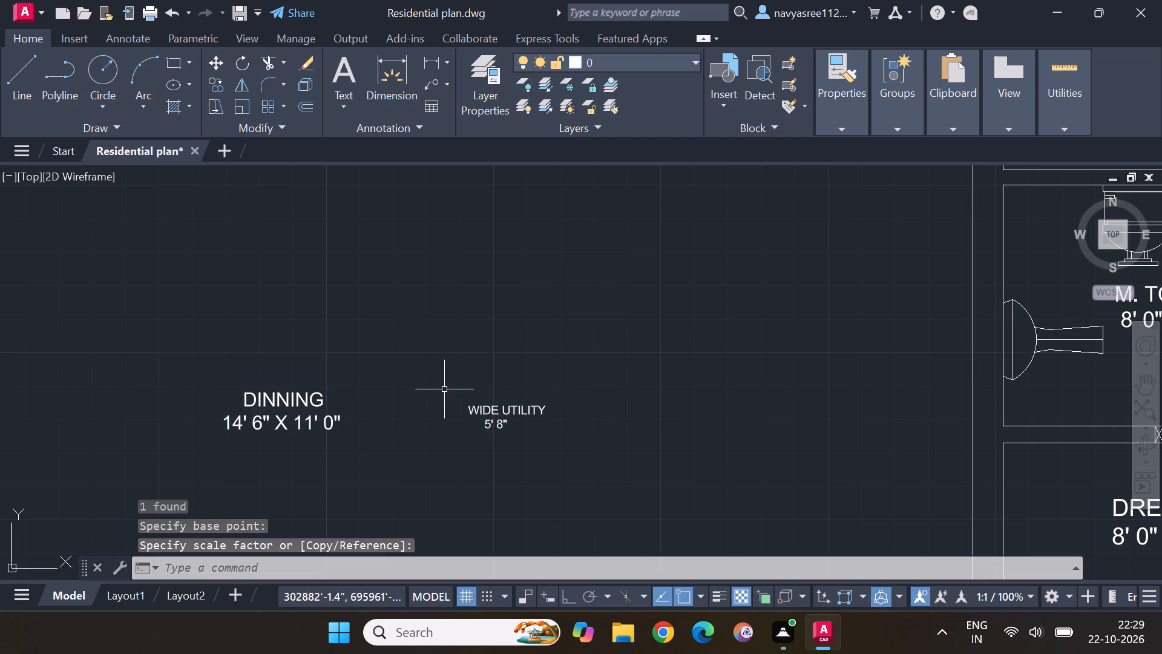
Move the enlarged DINNING label into the dining area, just below the dining table and chairs.
click(311, 408)
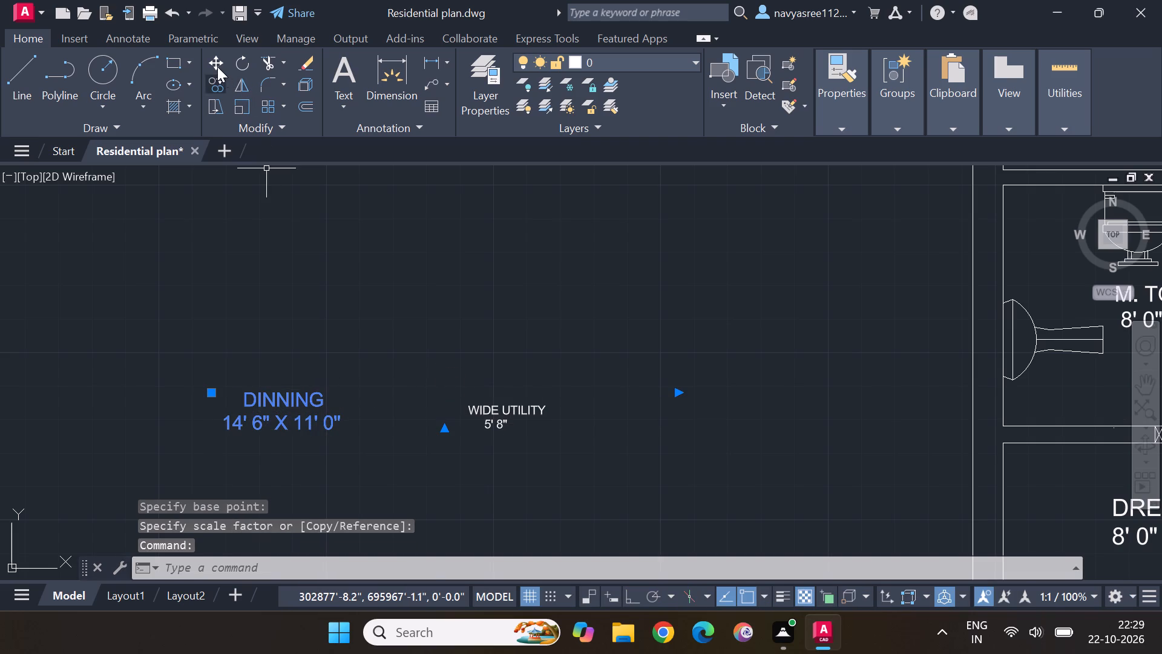
click(217, 67)
scroll(338, 397, down, 1)
click(327, 410)
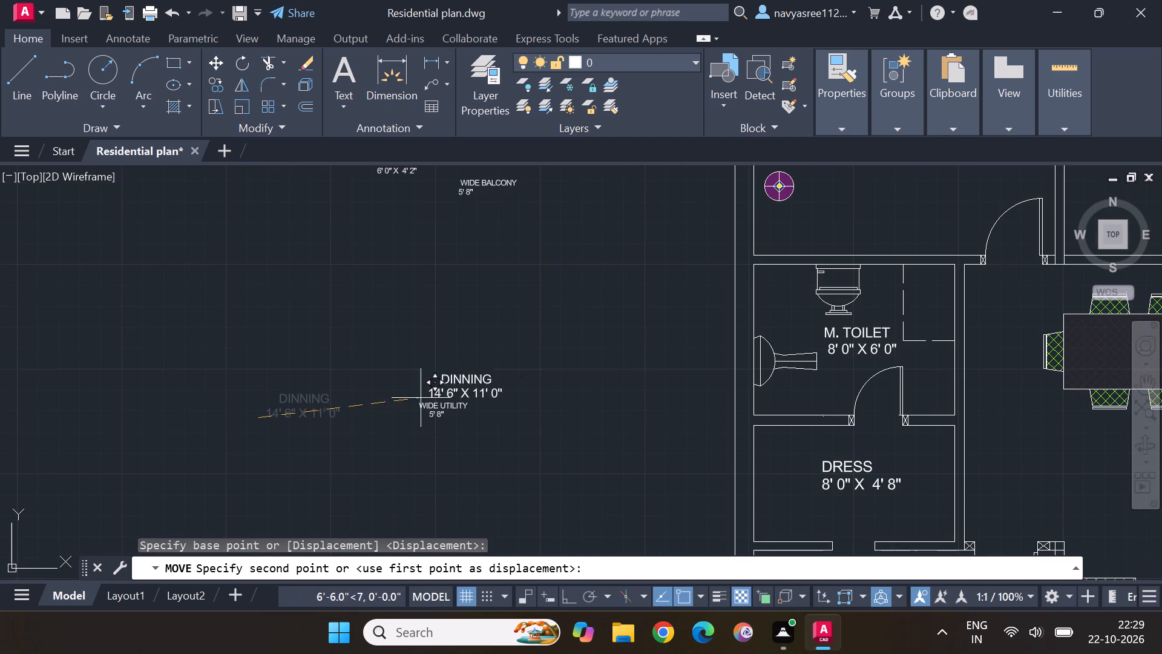
middle_drag(552, 391, 21, 243)
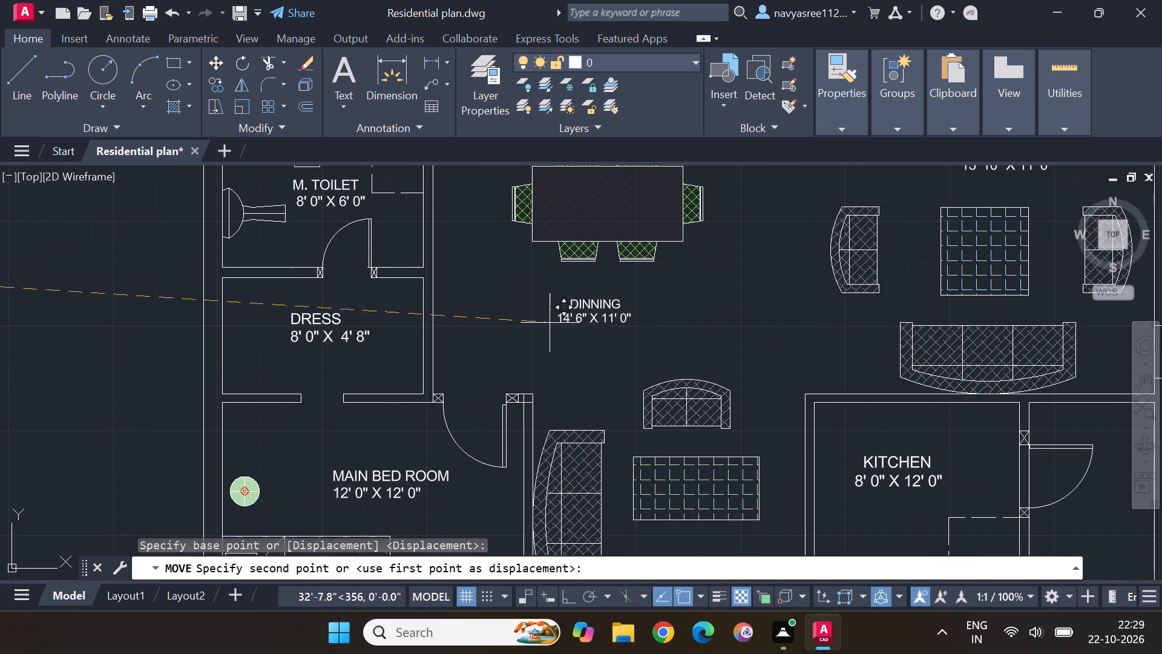
click(566, 316)
Scale the POOJA ROOM label outside the plan up to about twice its size.
scroll(458, 347, down, 1)
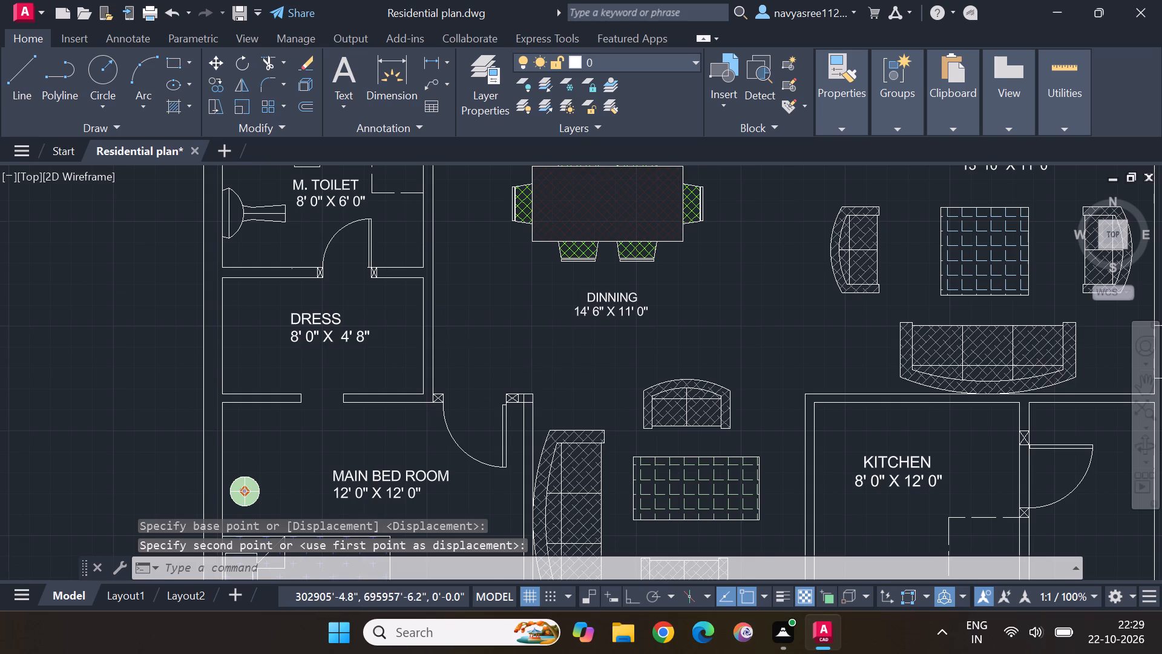
middle_drag(469, 316, 636, 388)
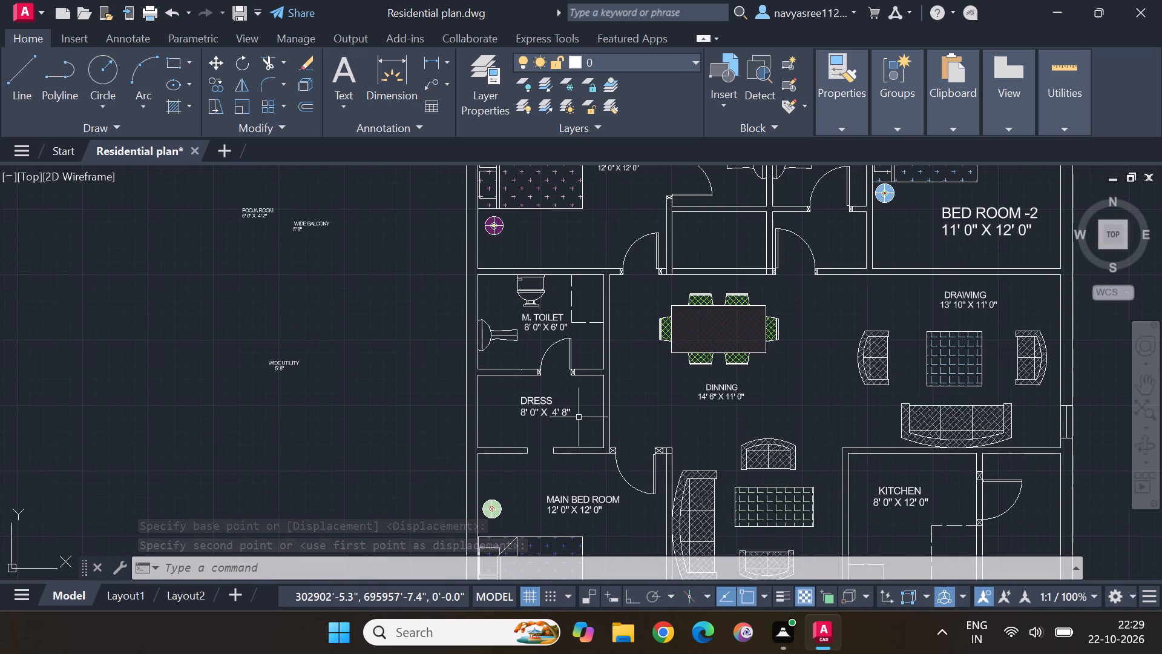
middle_drag(651, 317, 637, 357)
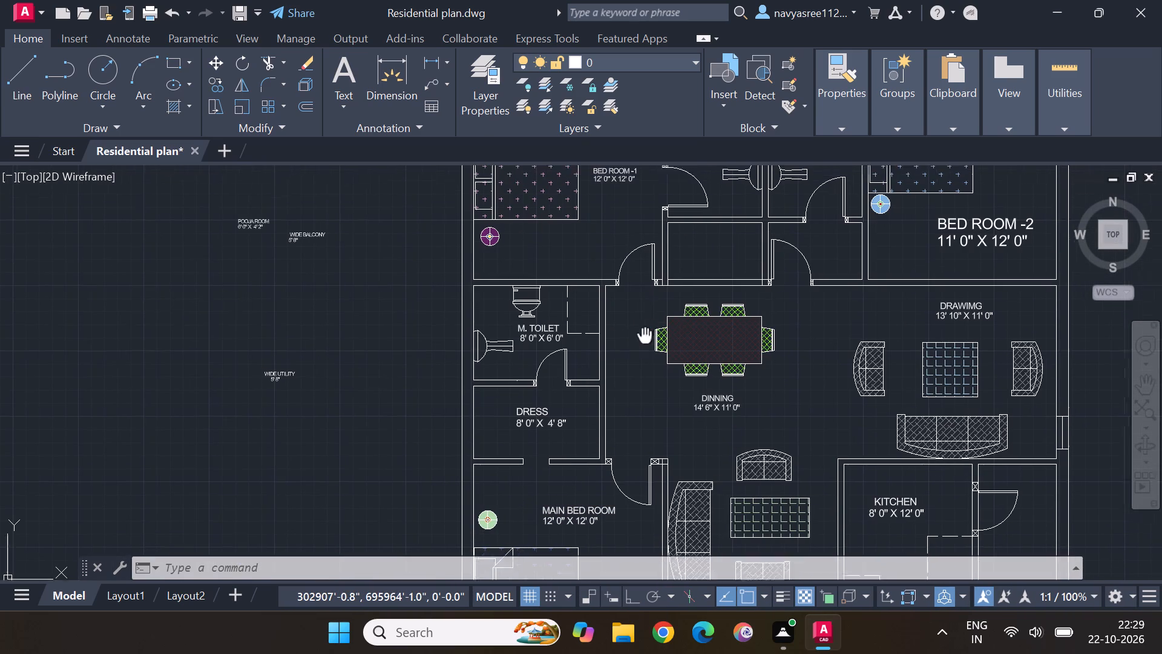
middle_drag(637, 357, 617, 425)
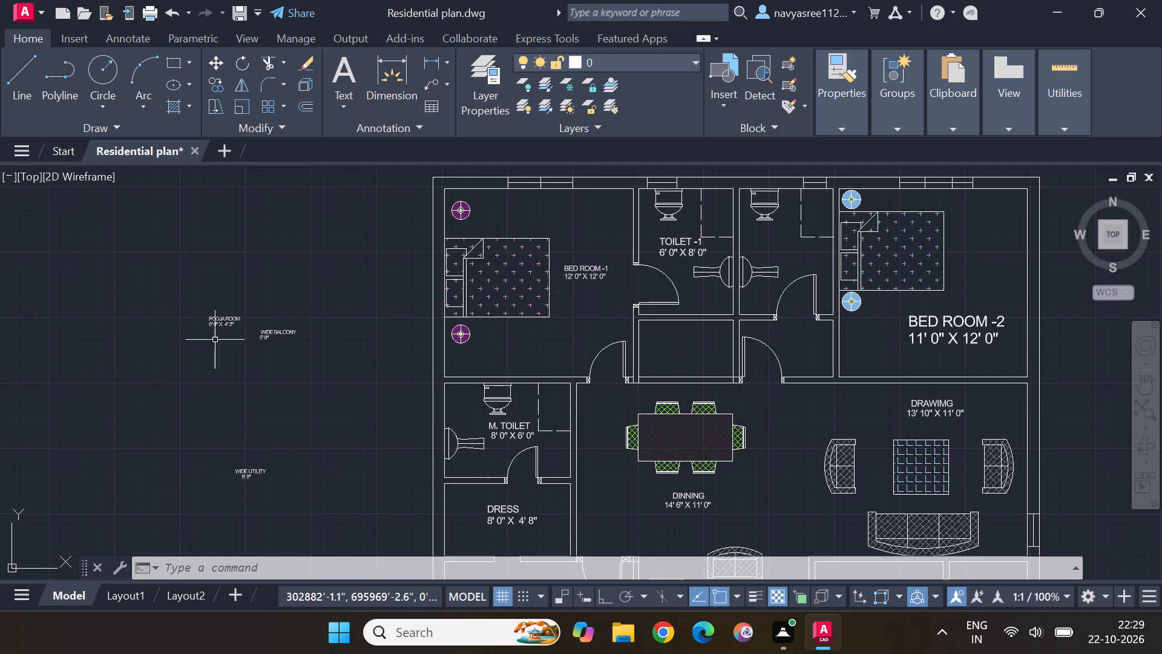
click(219, 322)
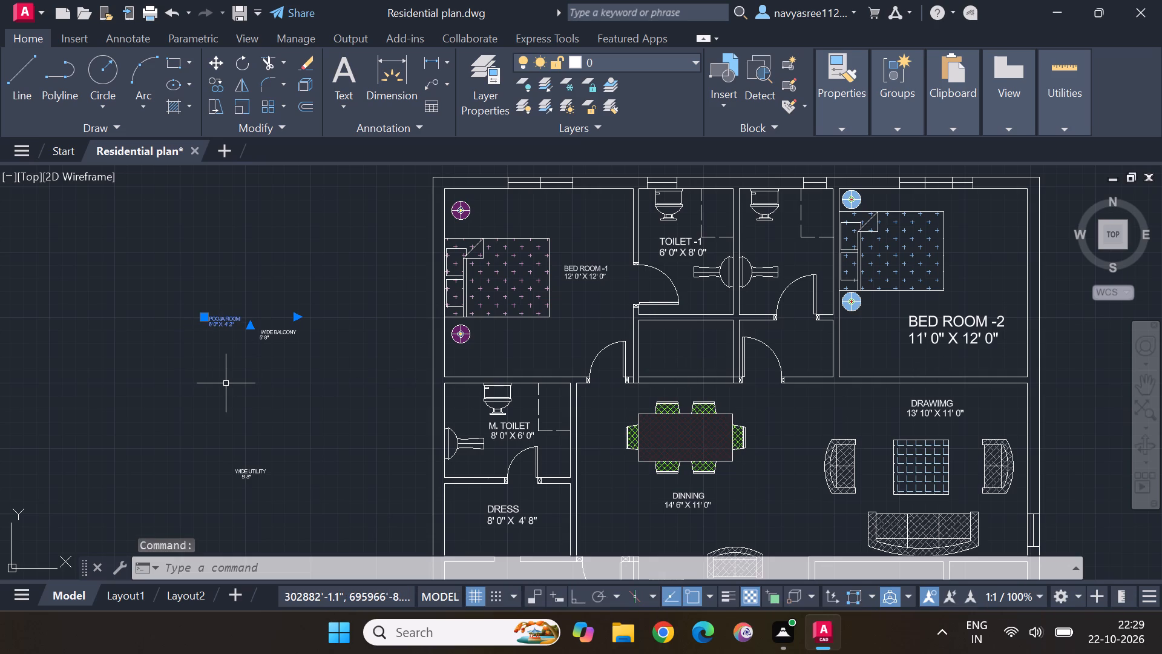
key(s)
key(c)
key(a)
text(LE)
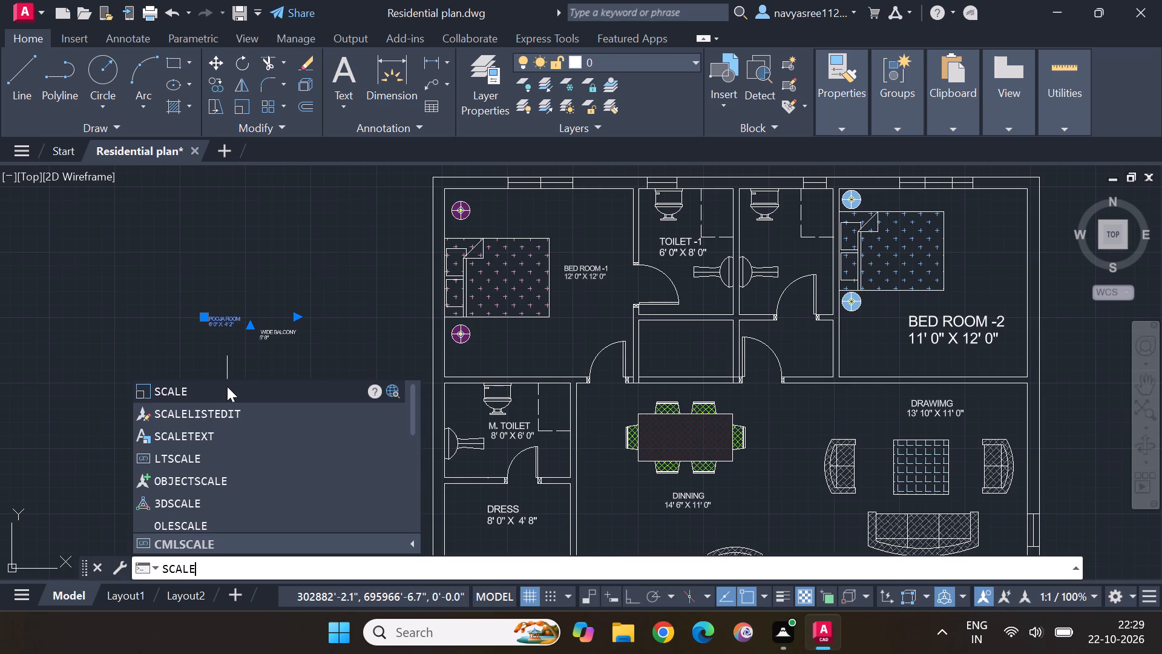
click(218, 386)
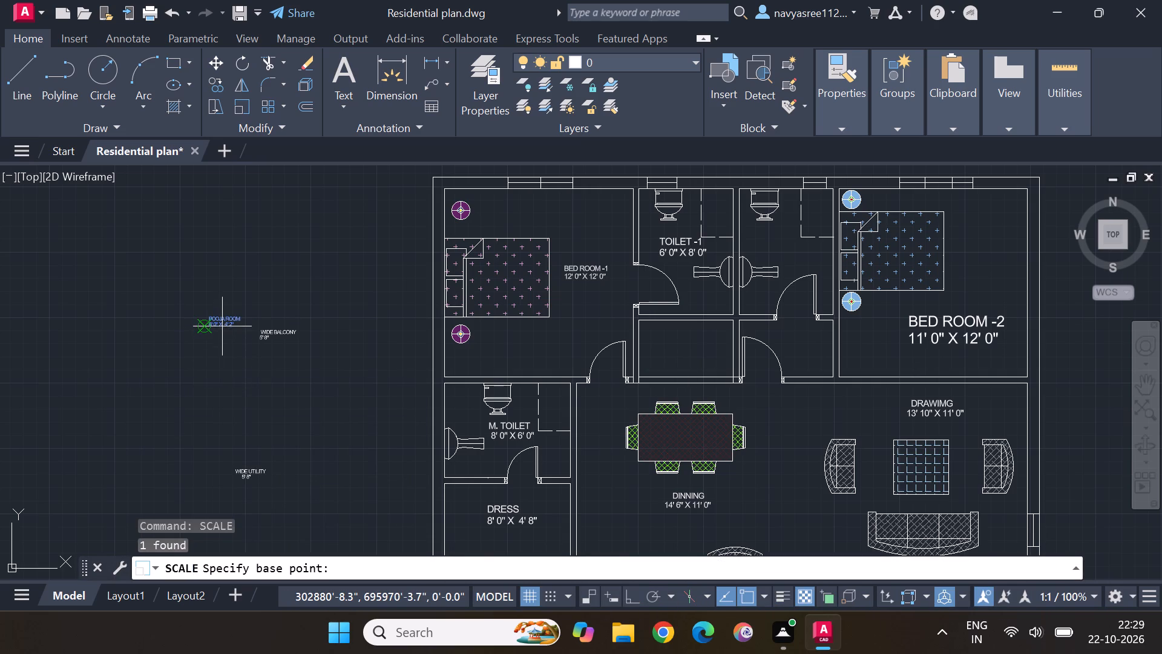
click(223, 326)
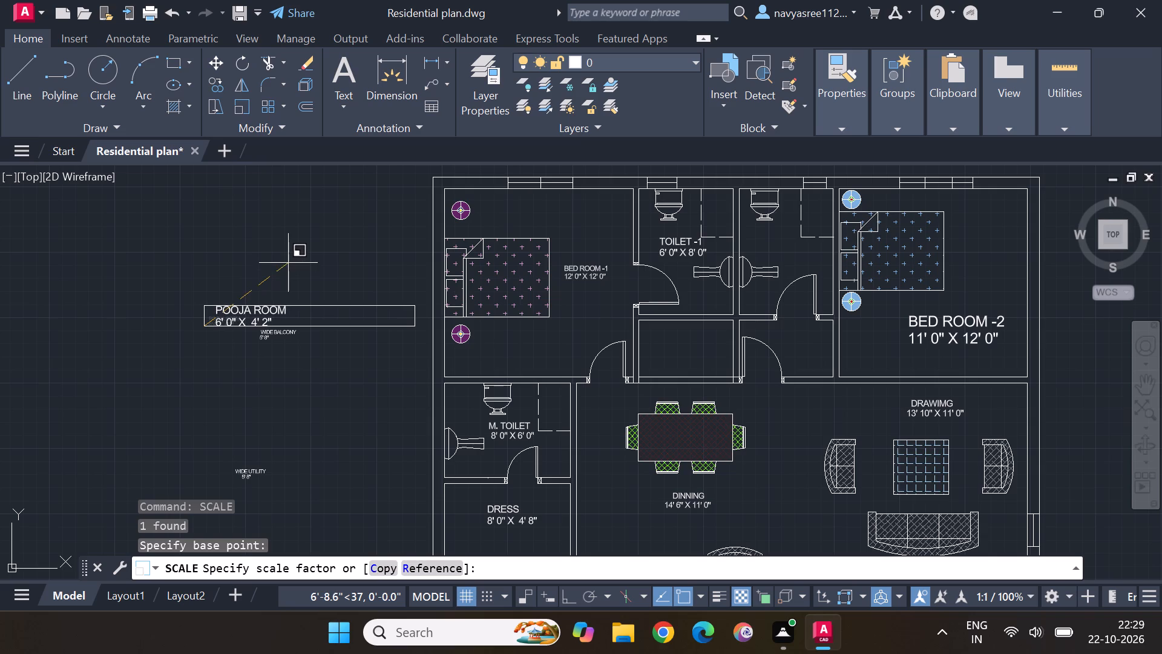
click(274, 265)
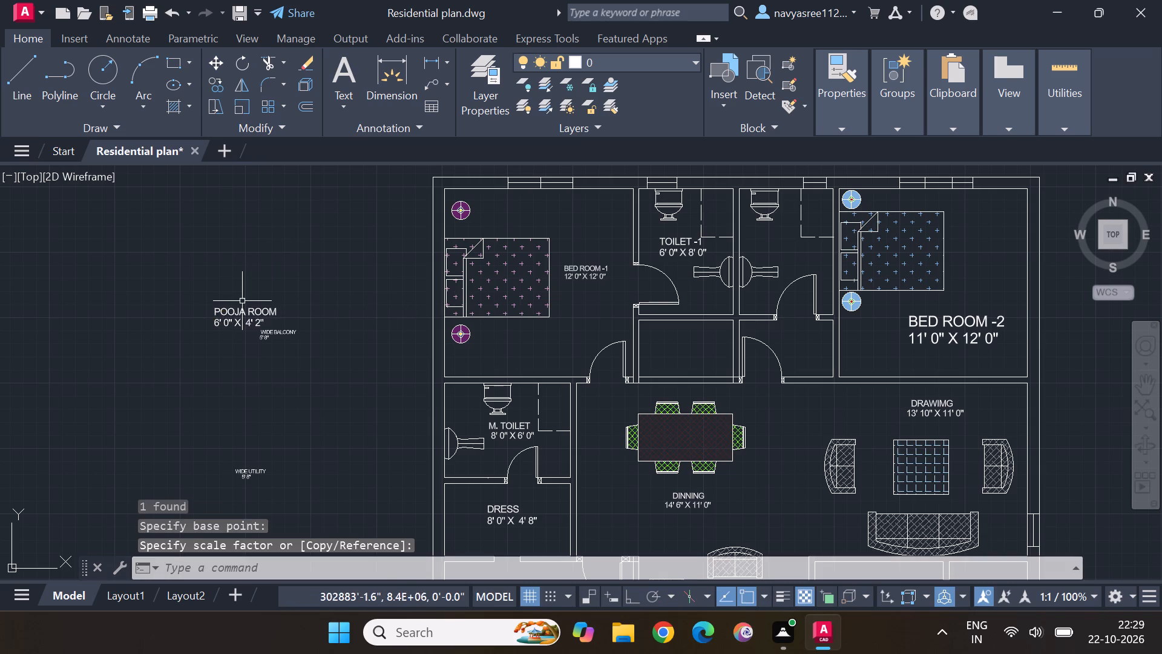
Move the enlarged POOJA ROOM label into the small room between TOILET -1 and the dining table.
click(238, 314)
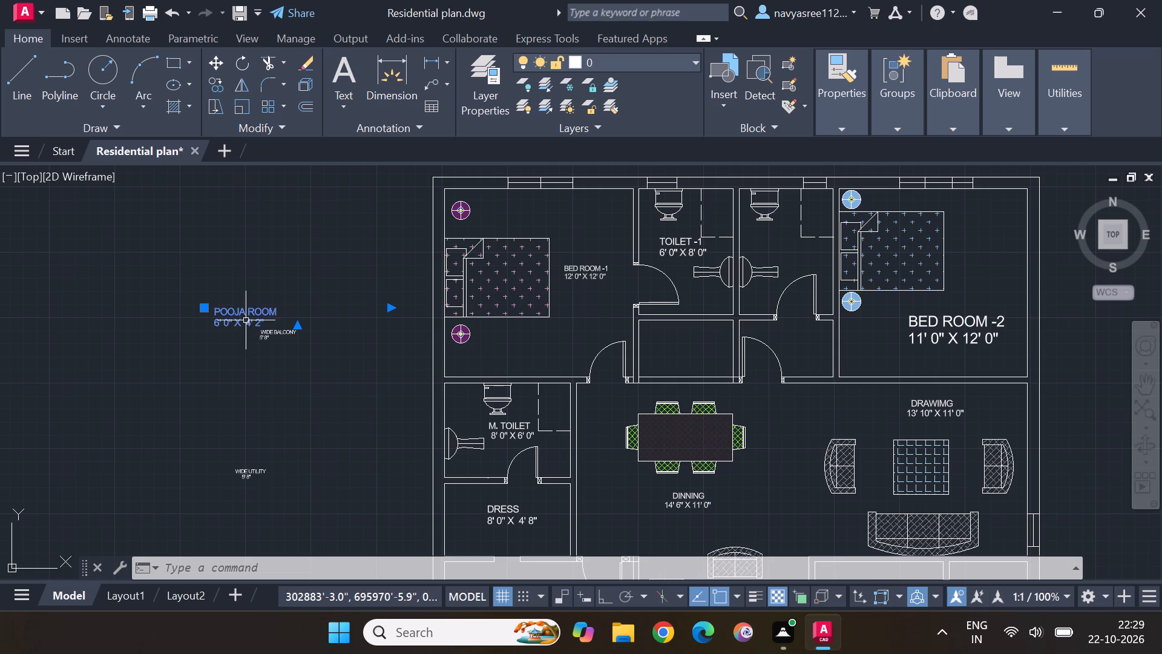
click(217, 59)
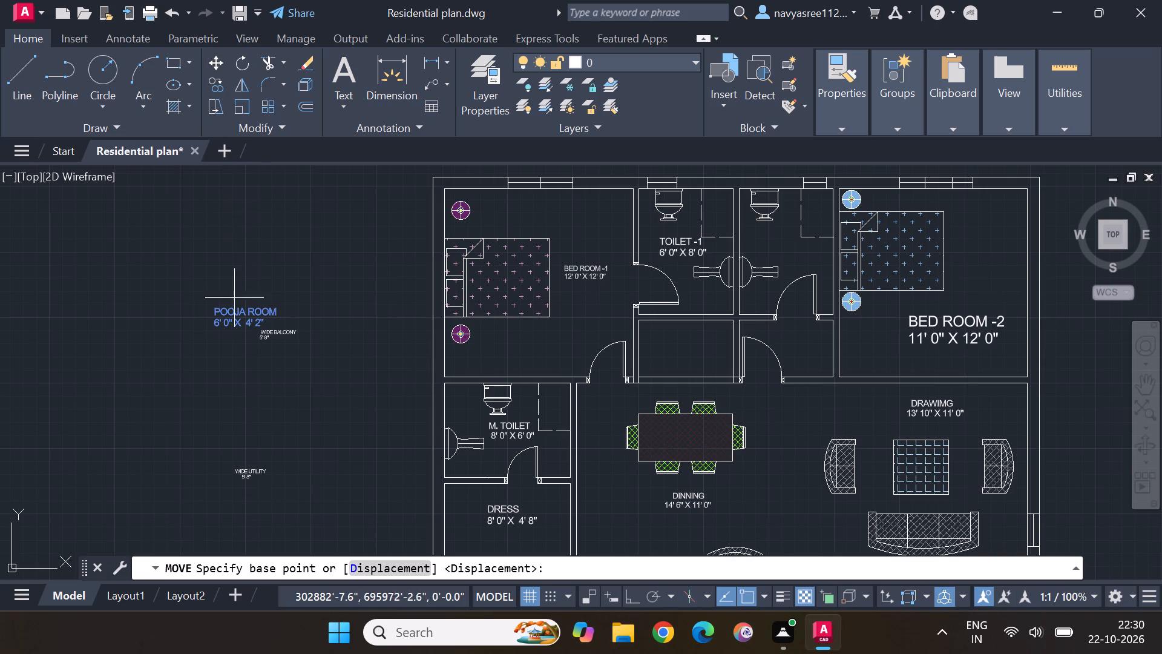
click(234, 315)
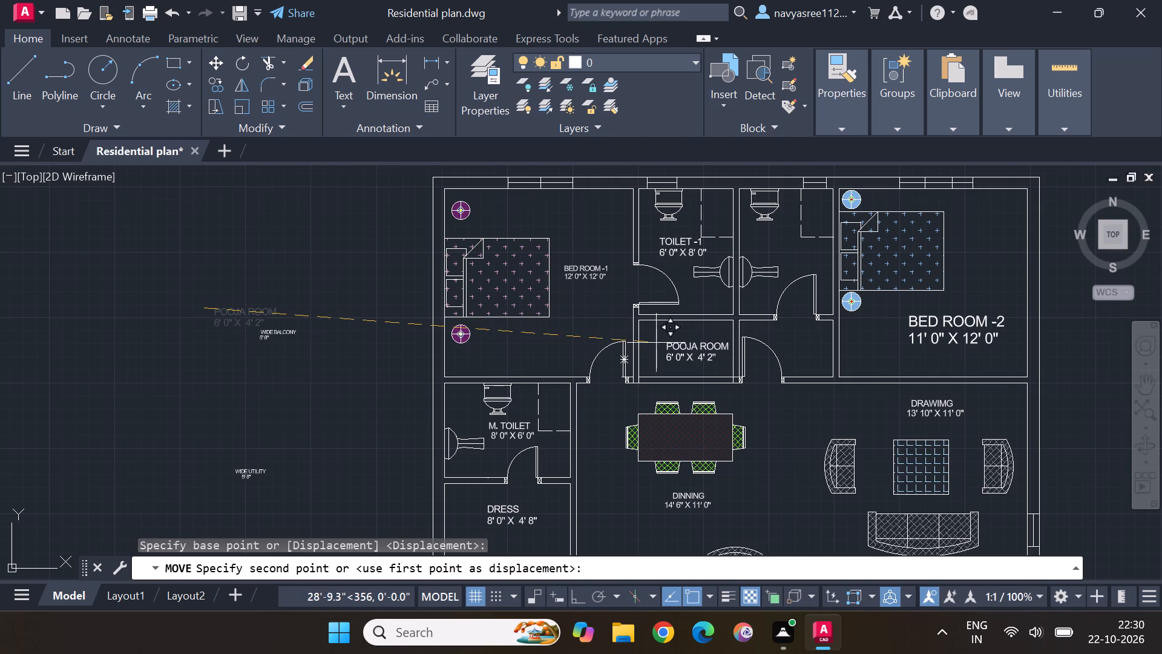
click(651, 340)
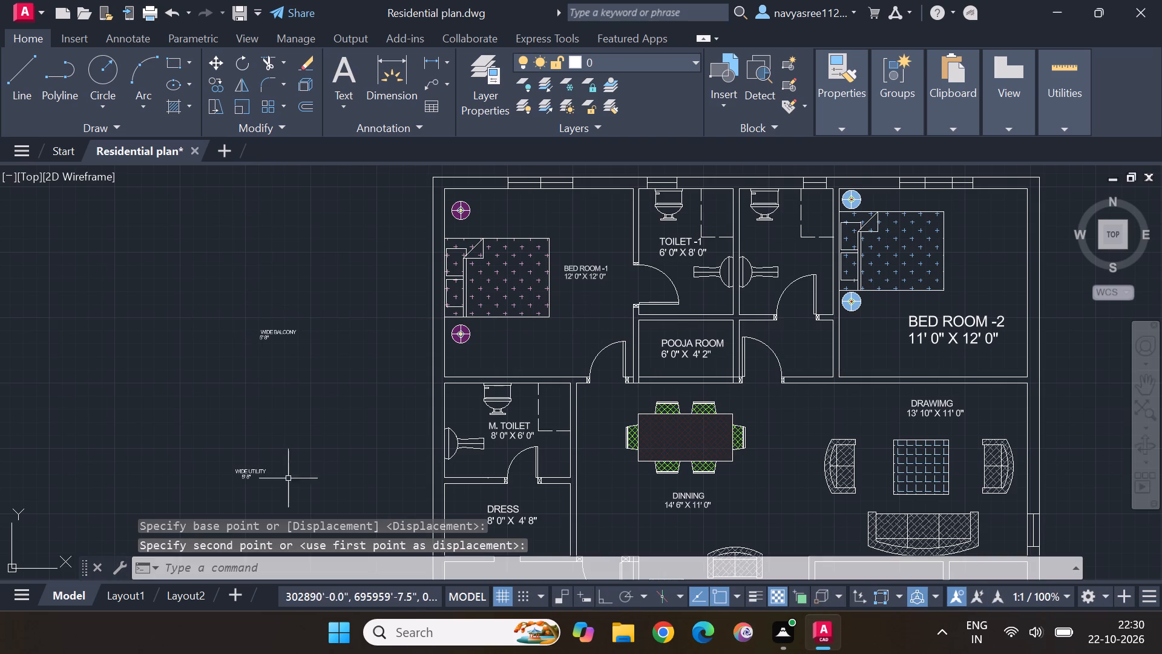
Scale the WIDE UTILITY label outside the plan up to about 2.4 times its size.
scroll(246, 475, up, 3)
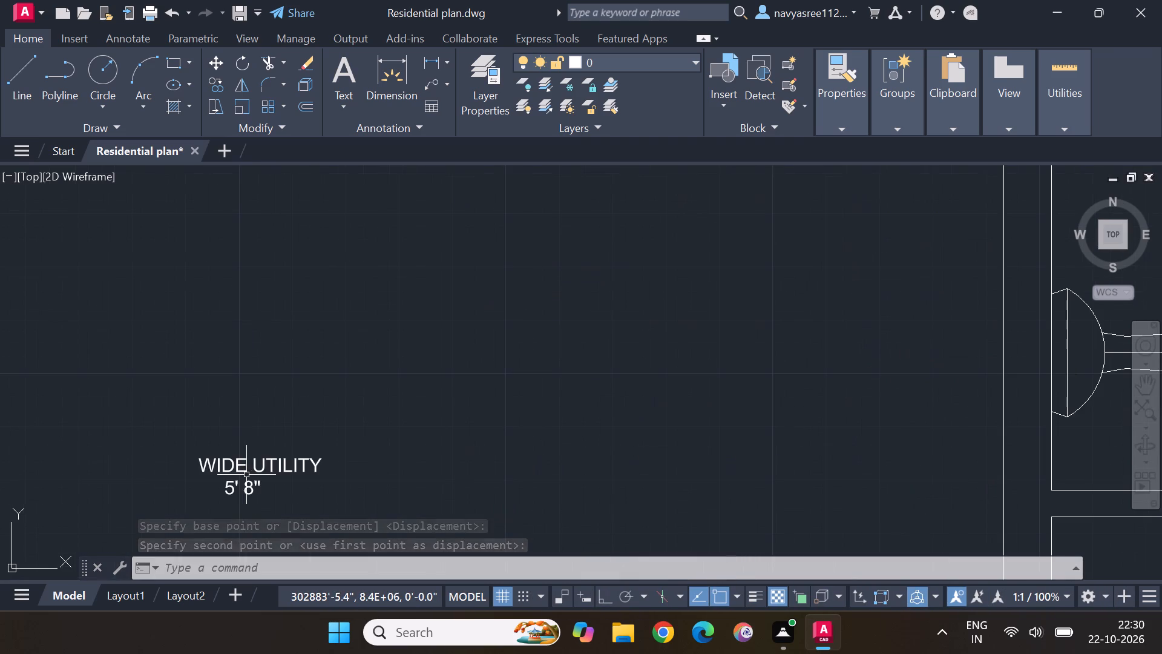
click(257, 464)
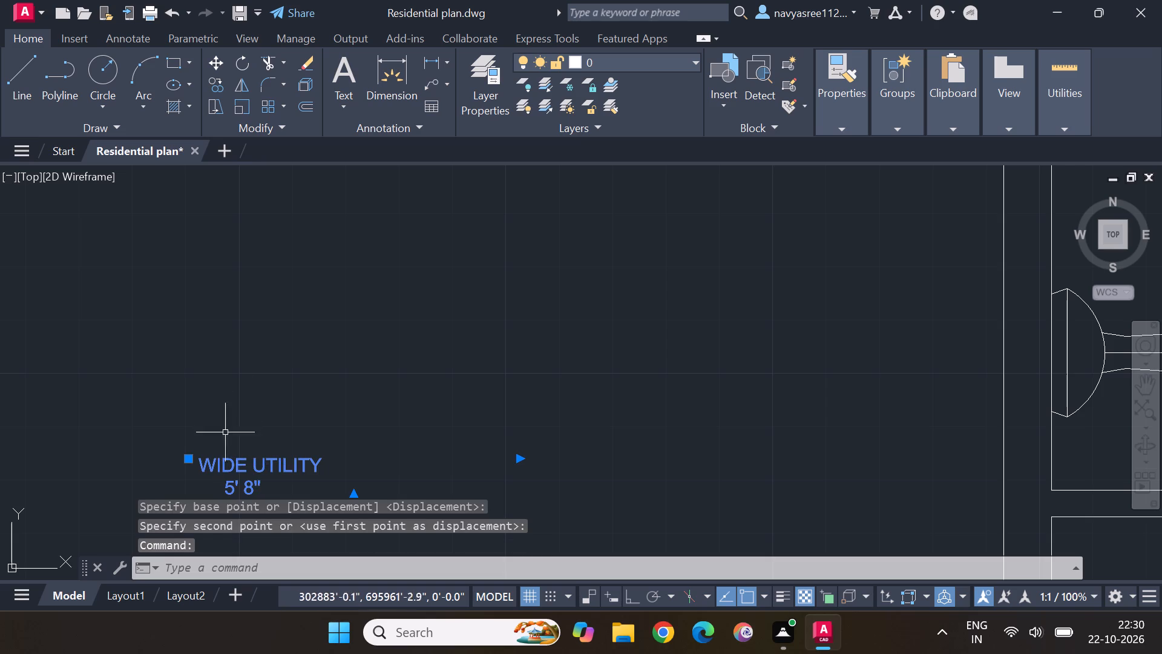
scroll(273, 417, down, 1)
middle_drag(300, 434, 425, 280)
key(s)
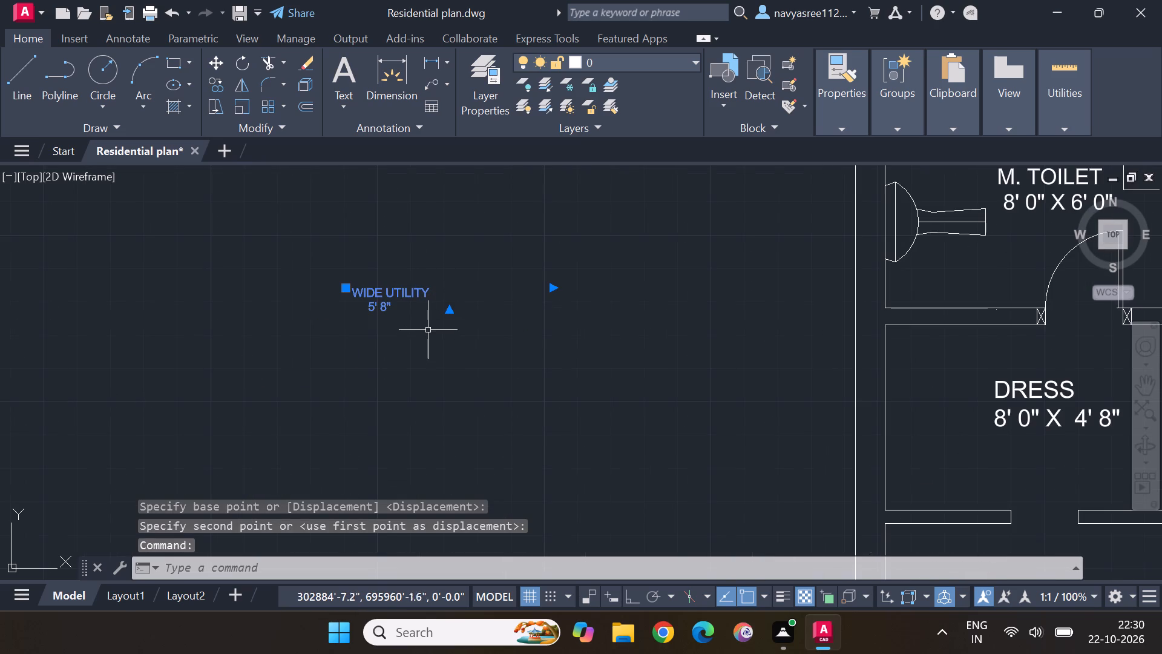
key(c)
key(a)
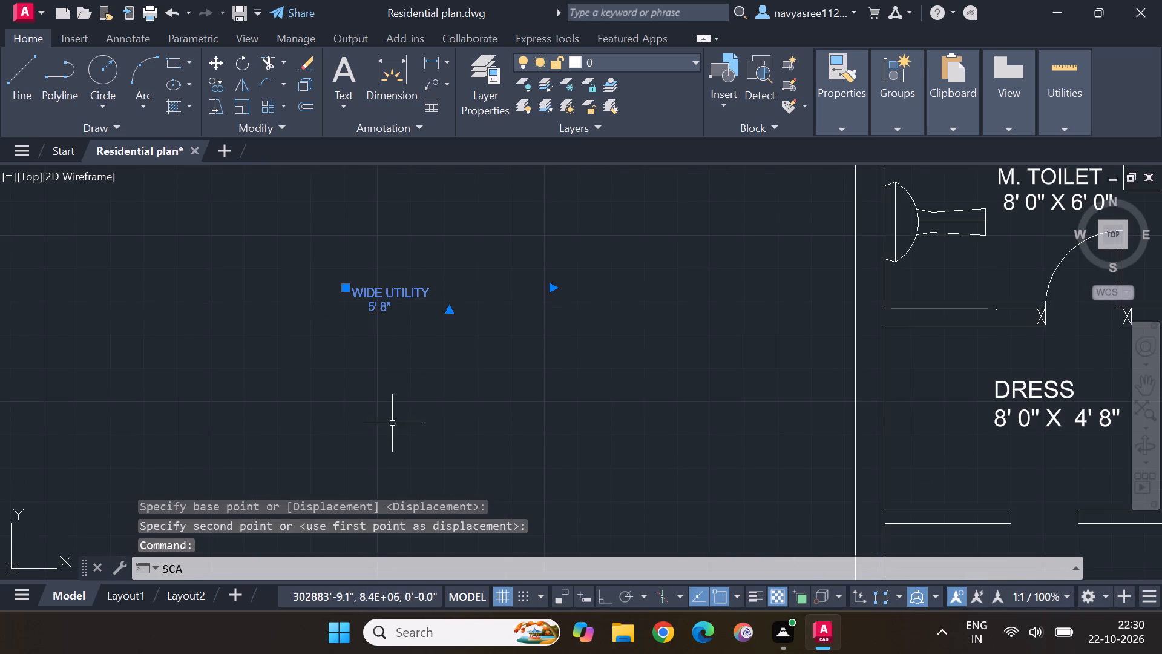
key(l)
key(e)
key(Return)
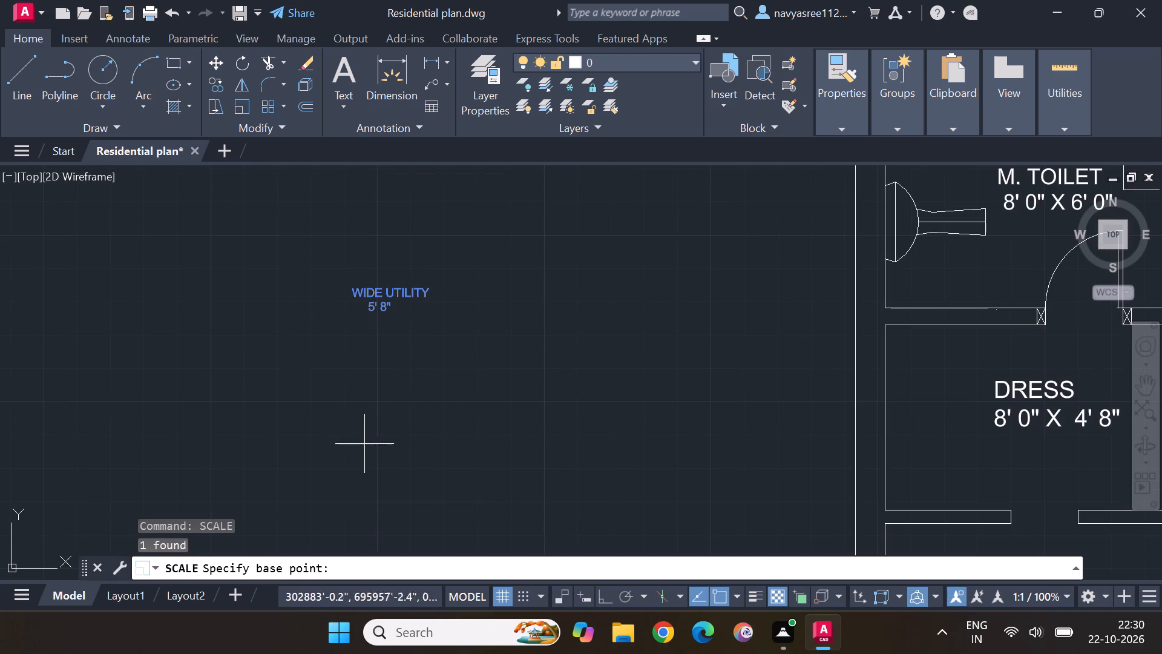
click(379, 299)
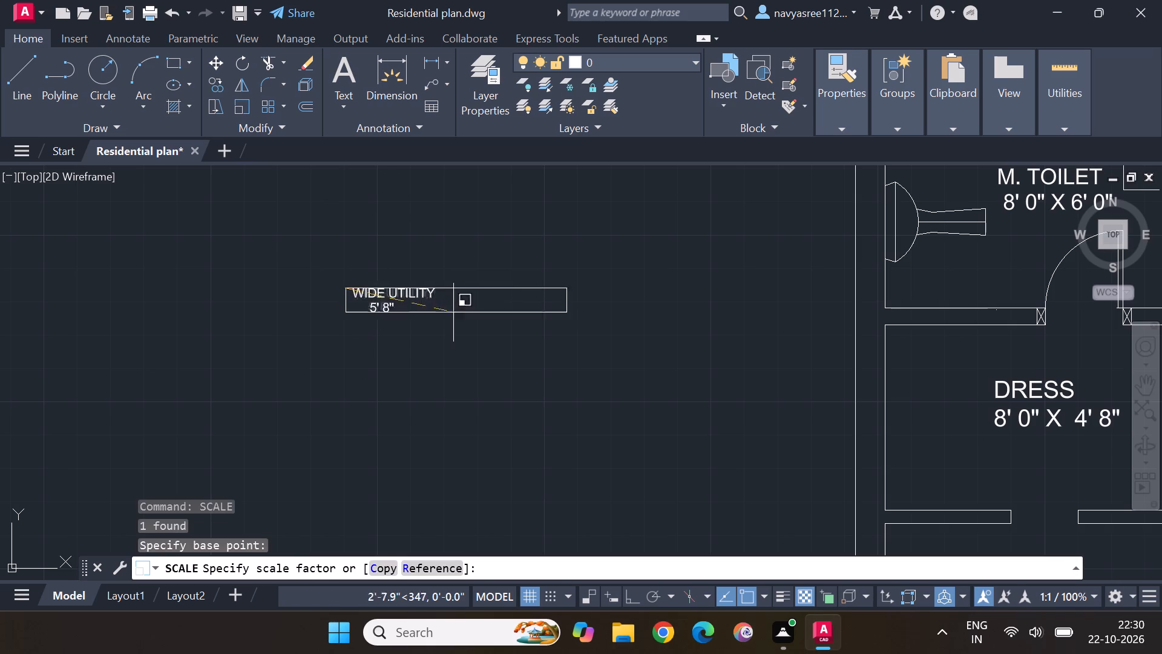
click(597, 340)
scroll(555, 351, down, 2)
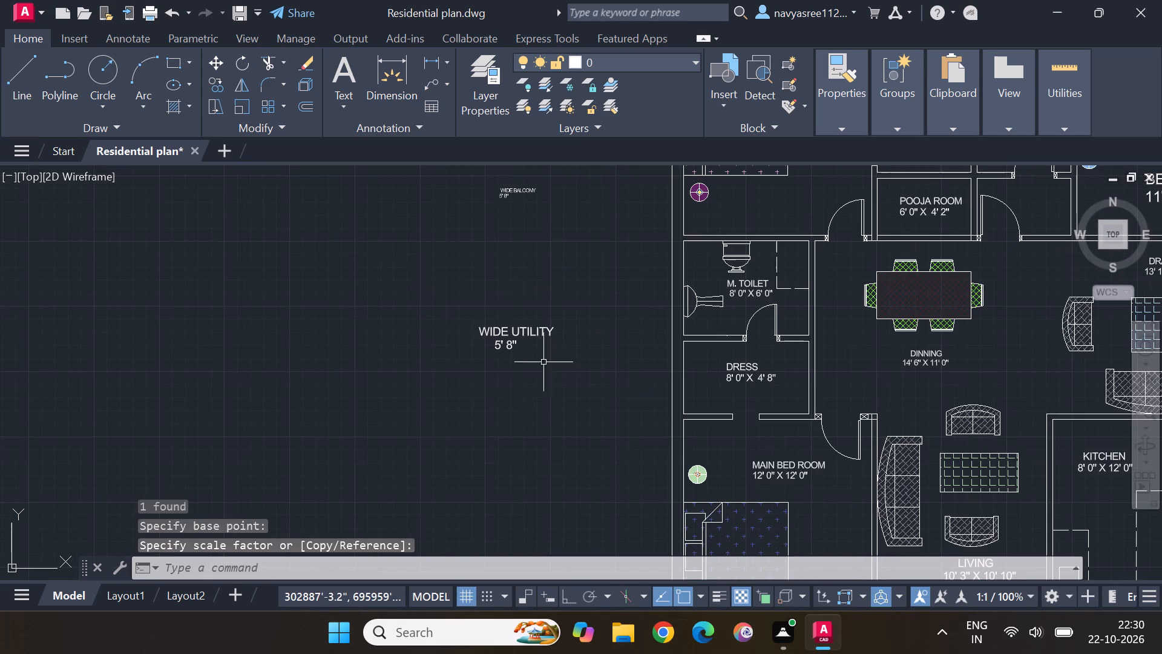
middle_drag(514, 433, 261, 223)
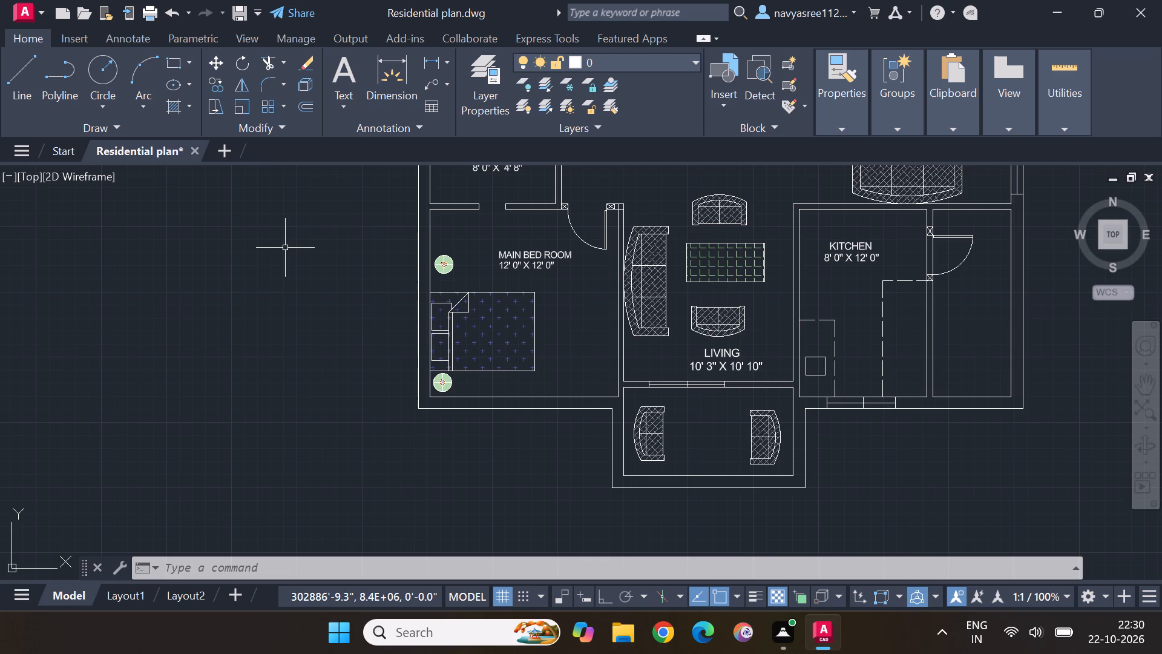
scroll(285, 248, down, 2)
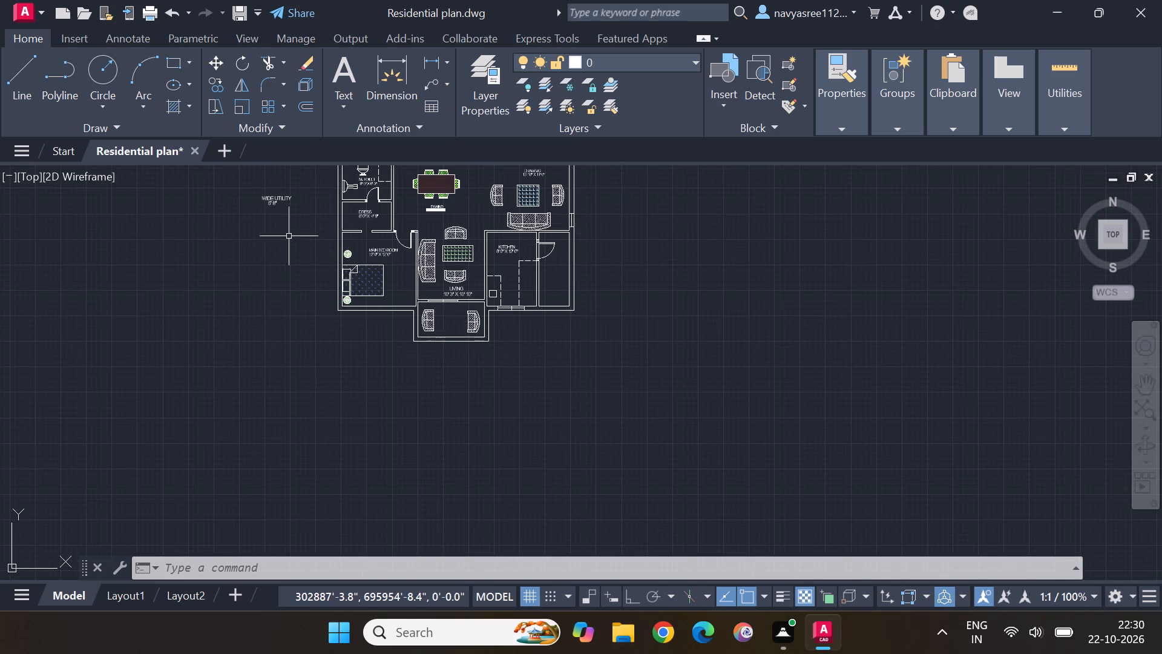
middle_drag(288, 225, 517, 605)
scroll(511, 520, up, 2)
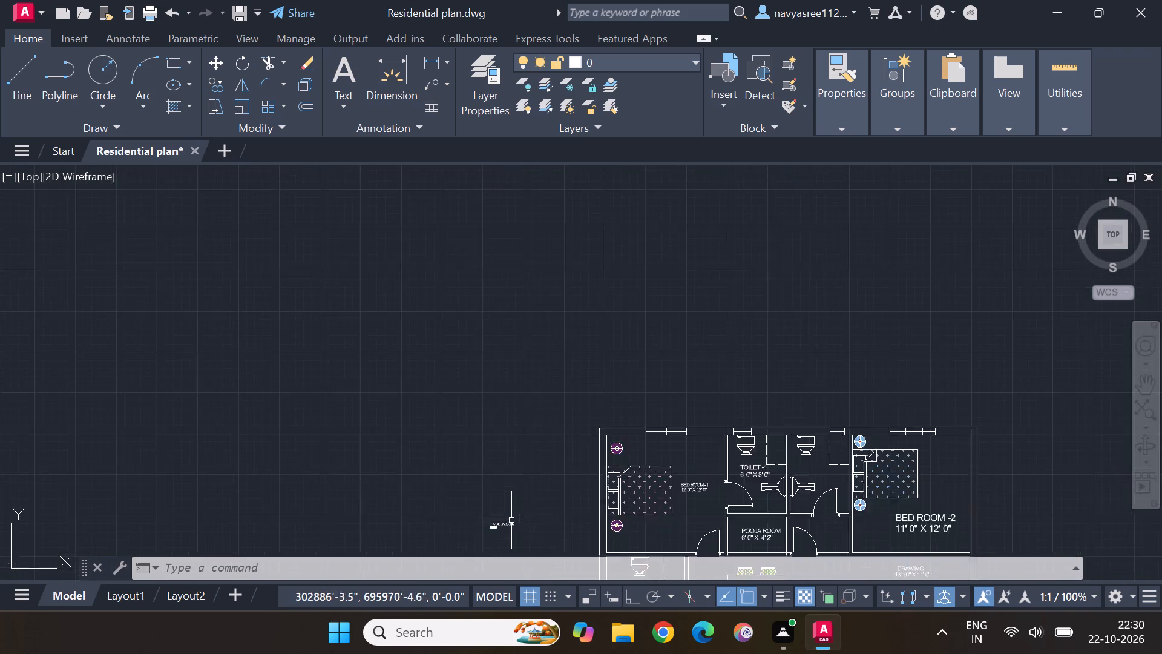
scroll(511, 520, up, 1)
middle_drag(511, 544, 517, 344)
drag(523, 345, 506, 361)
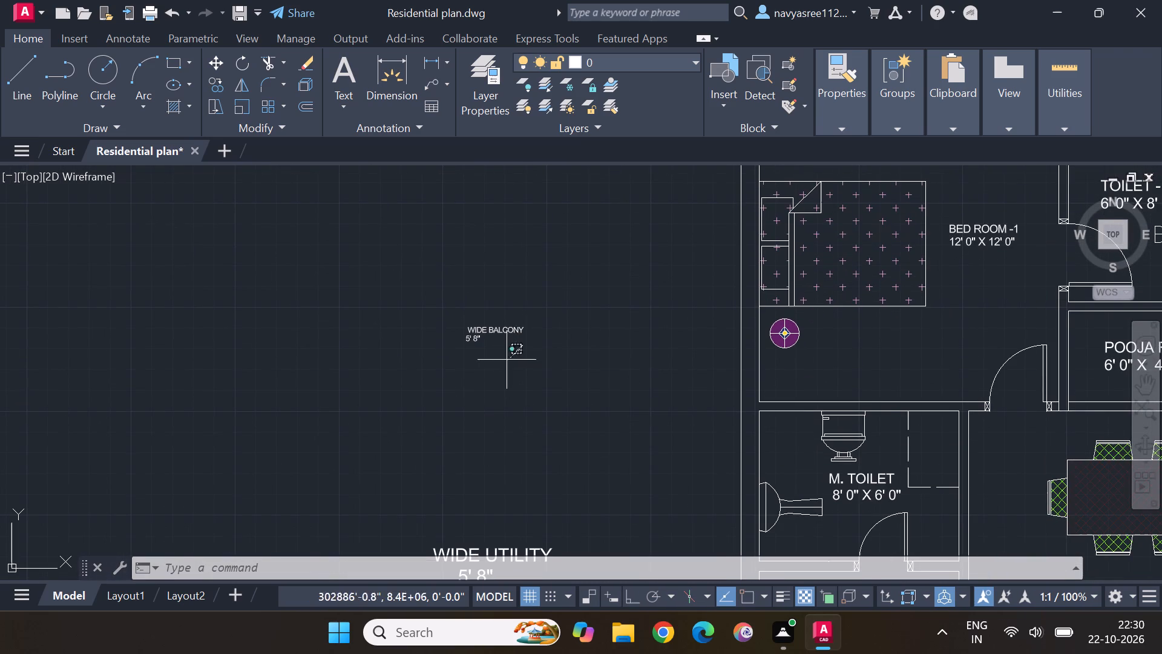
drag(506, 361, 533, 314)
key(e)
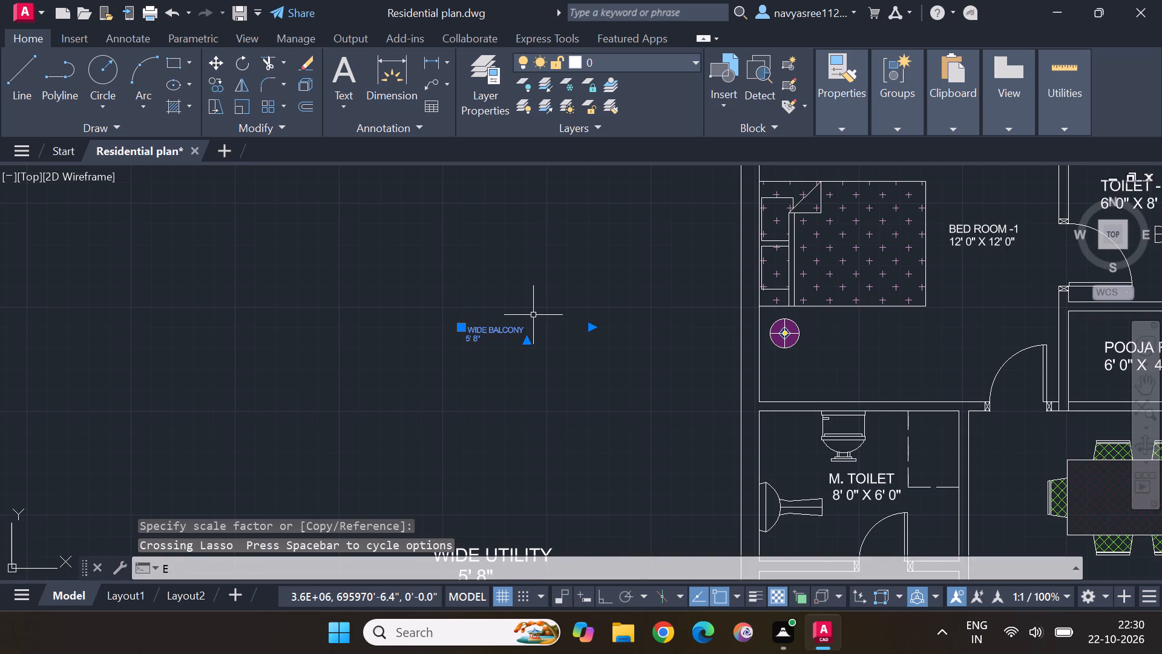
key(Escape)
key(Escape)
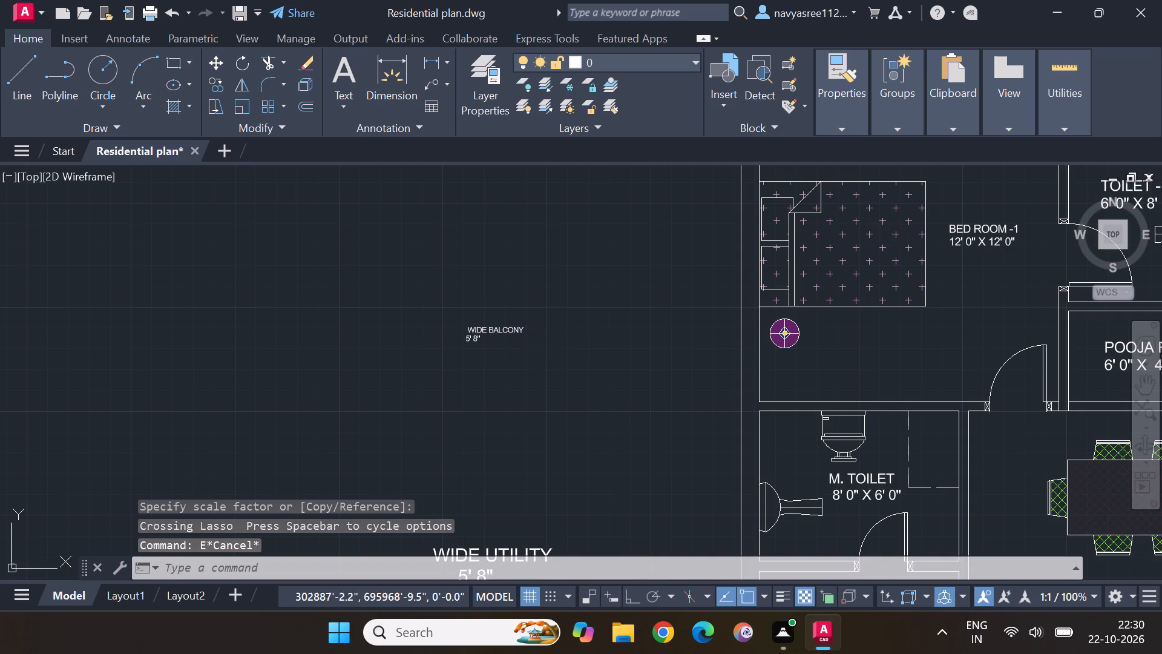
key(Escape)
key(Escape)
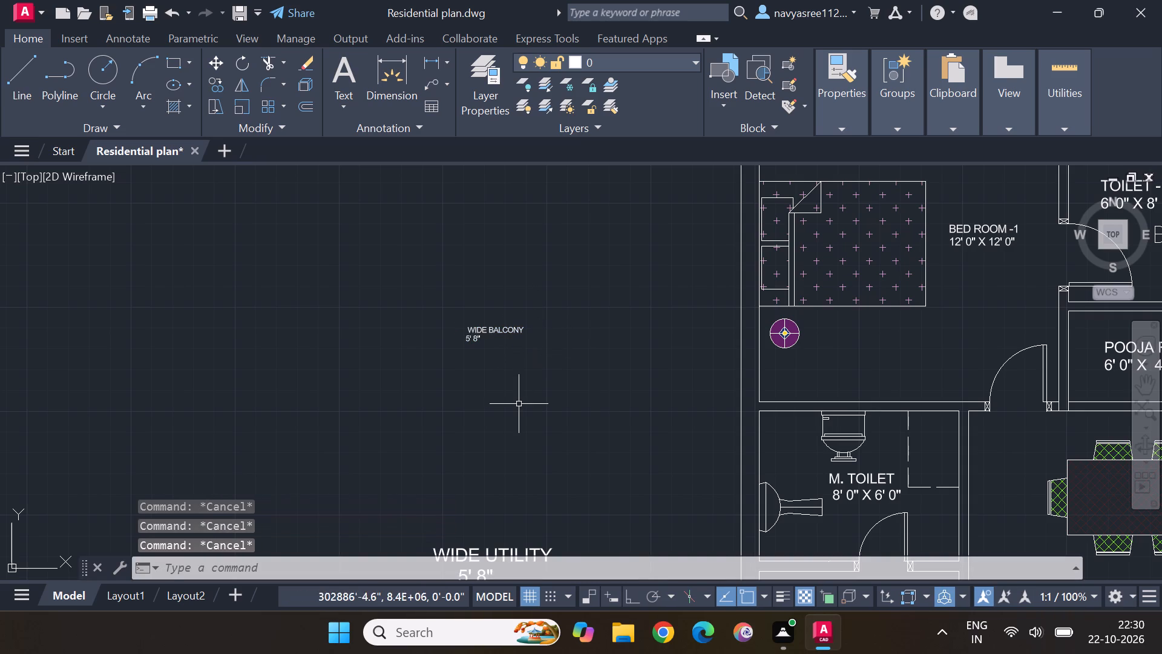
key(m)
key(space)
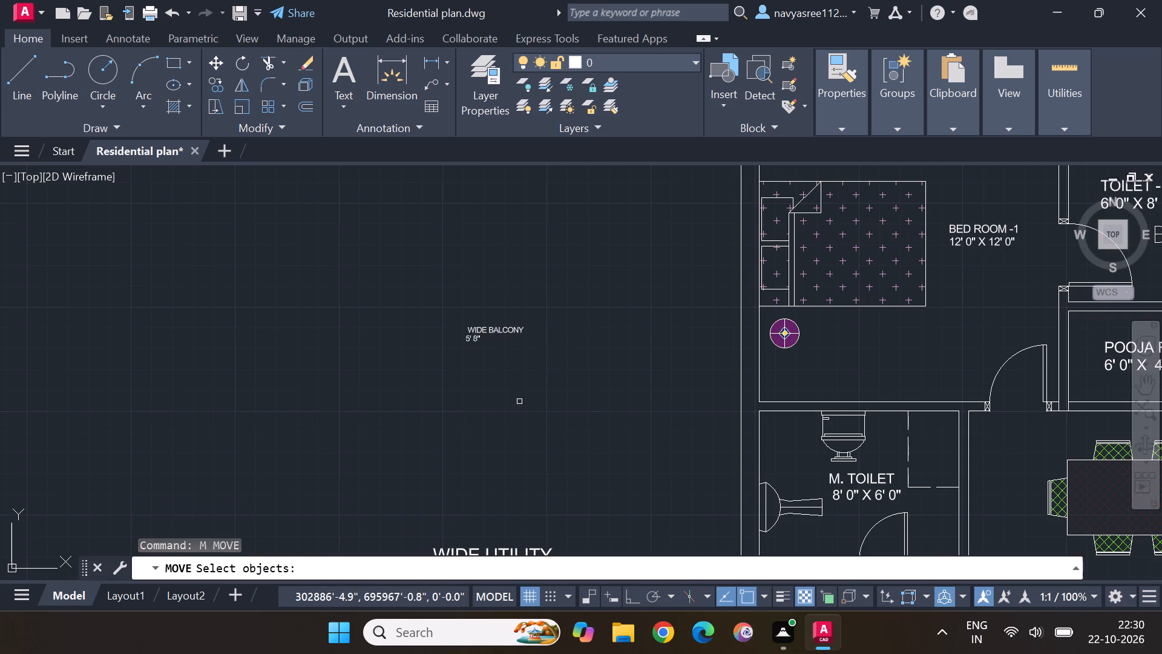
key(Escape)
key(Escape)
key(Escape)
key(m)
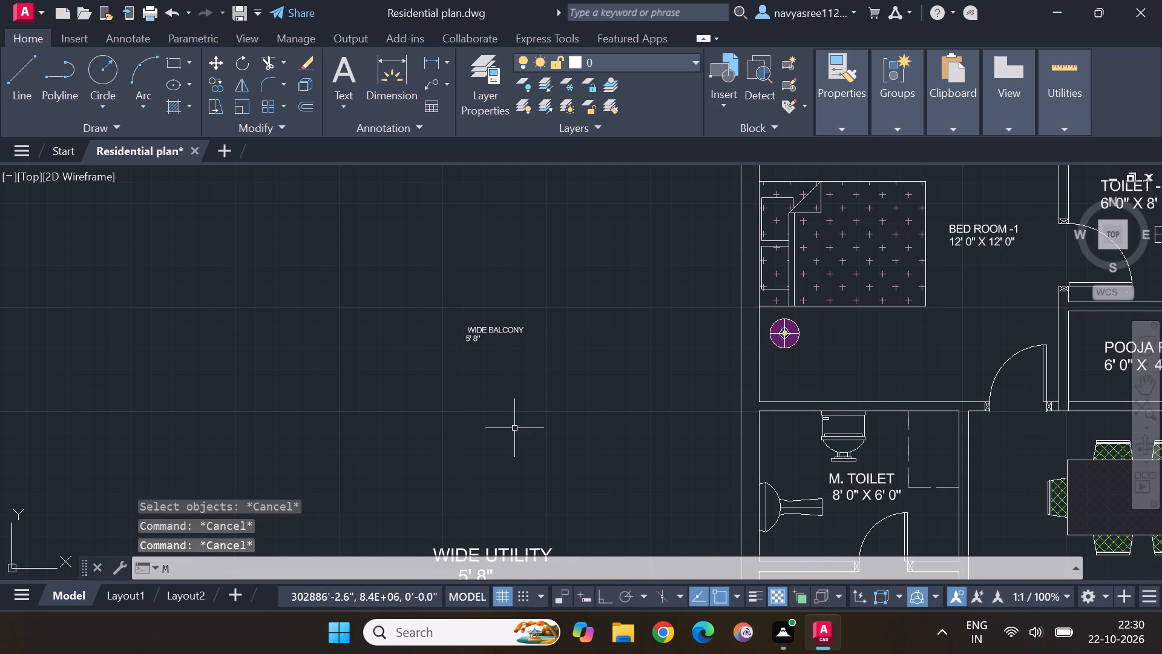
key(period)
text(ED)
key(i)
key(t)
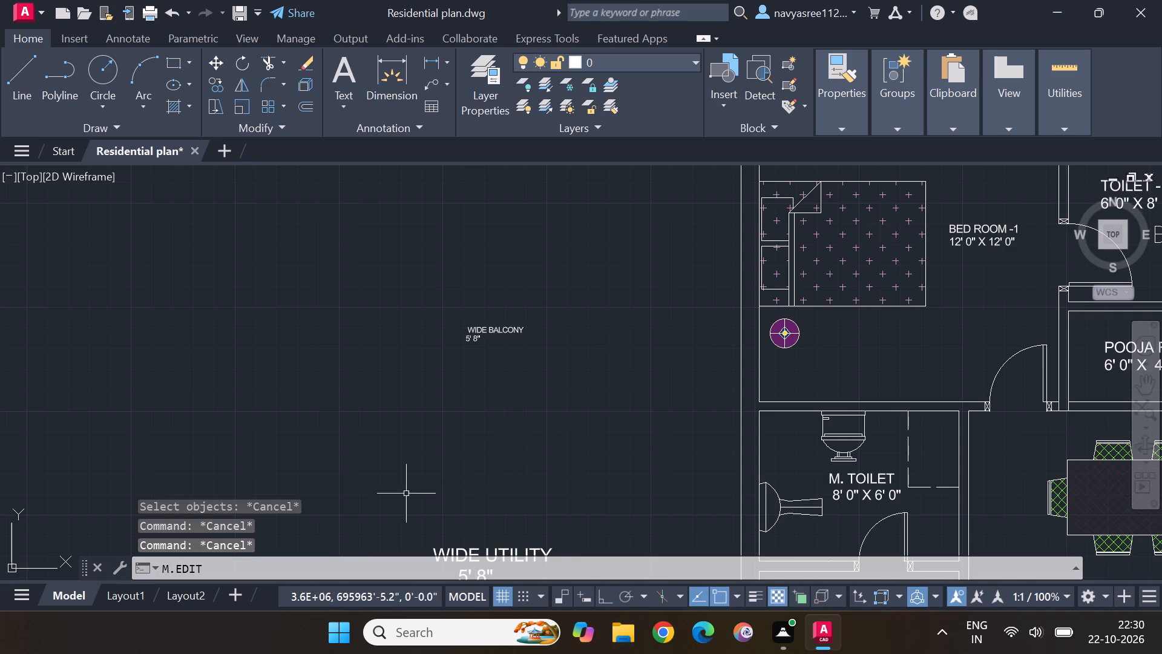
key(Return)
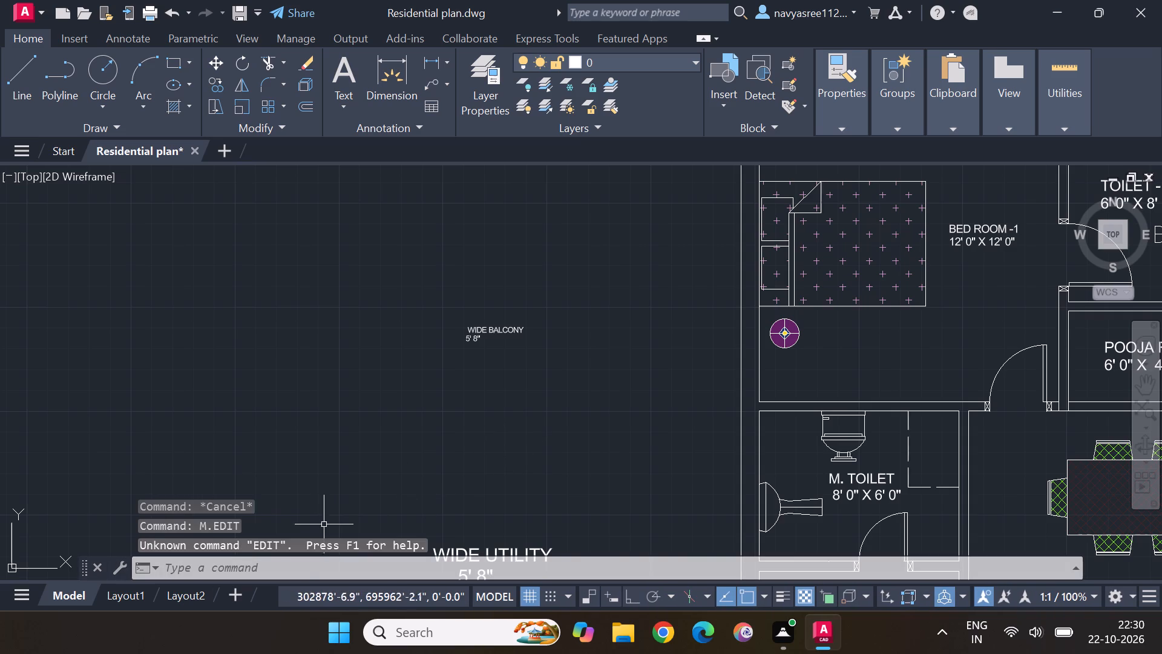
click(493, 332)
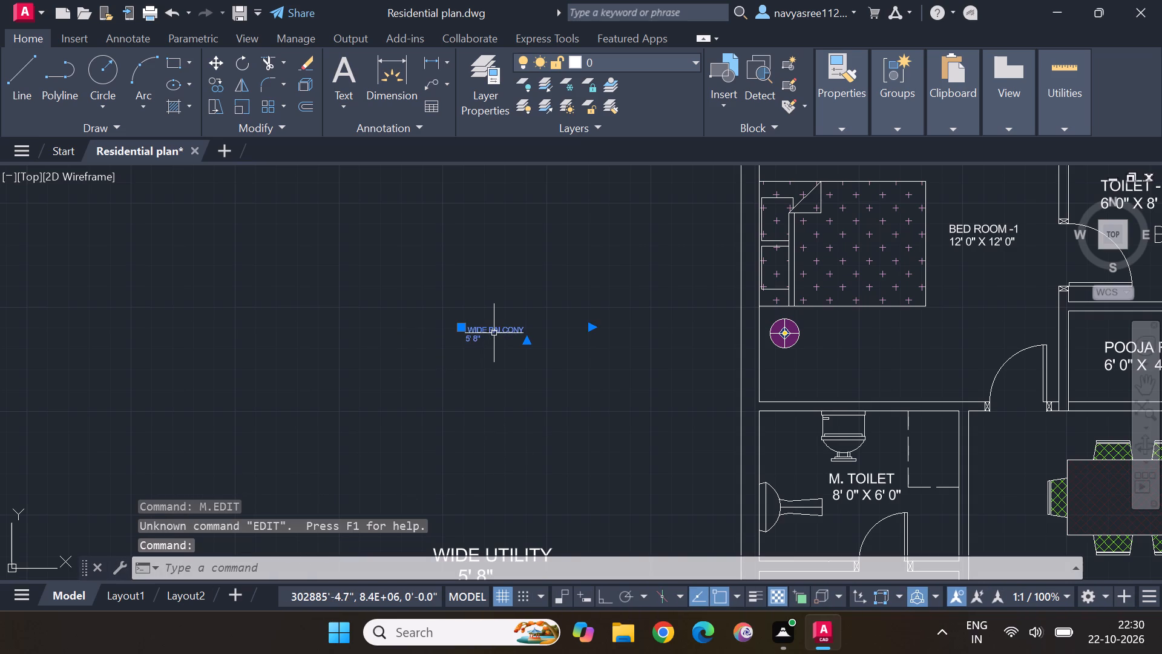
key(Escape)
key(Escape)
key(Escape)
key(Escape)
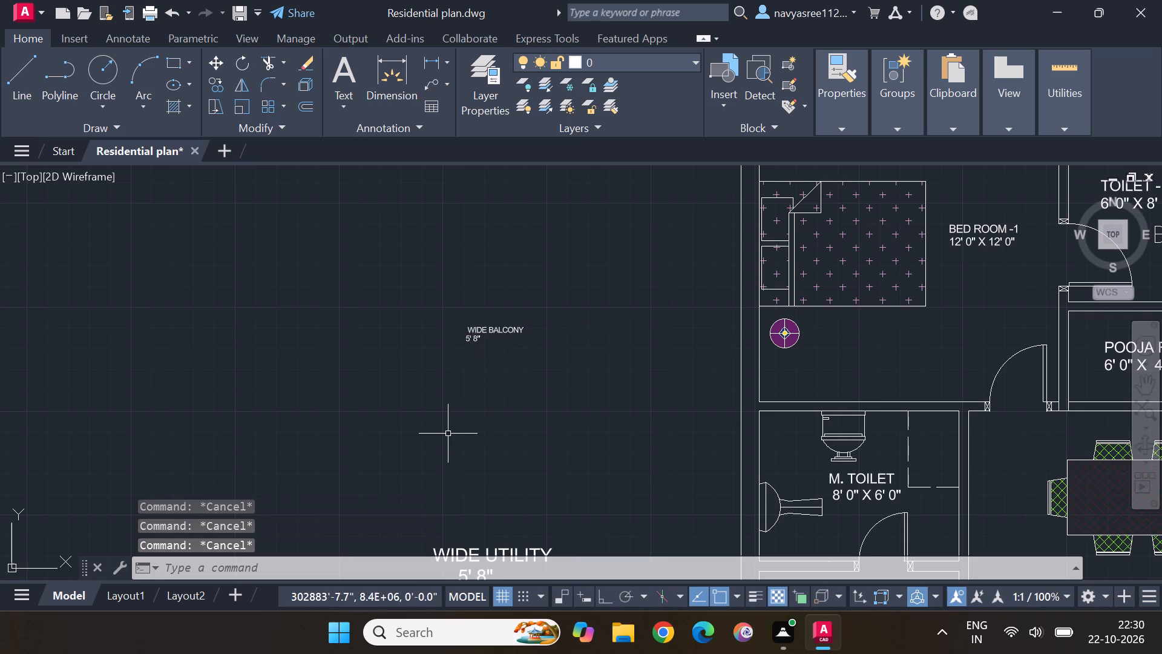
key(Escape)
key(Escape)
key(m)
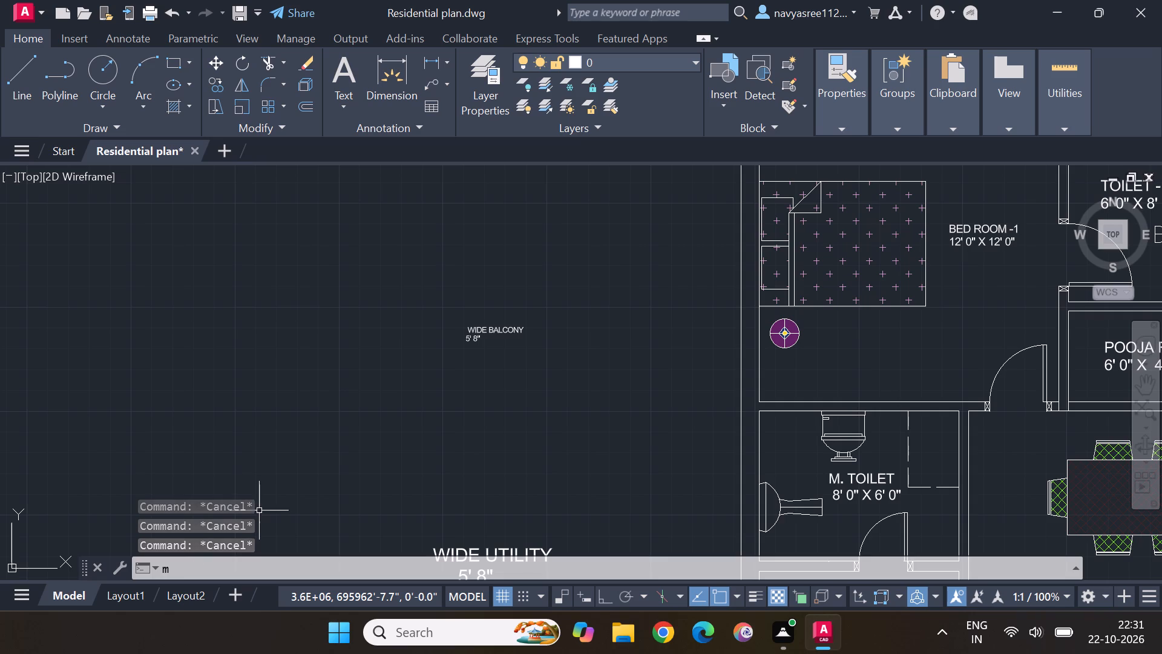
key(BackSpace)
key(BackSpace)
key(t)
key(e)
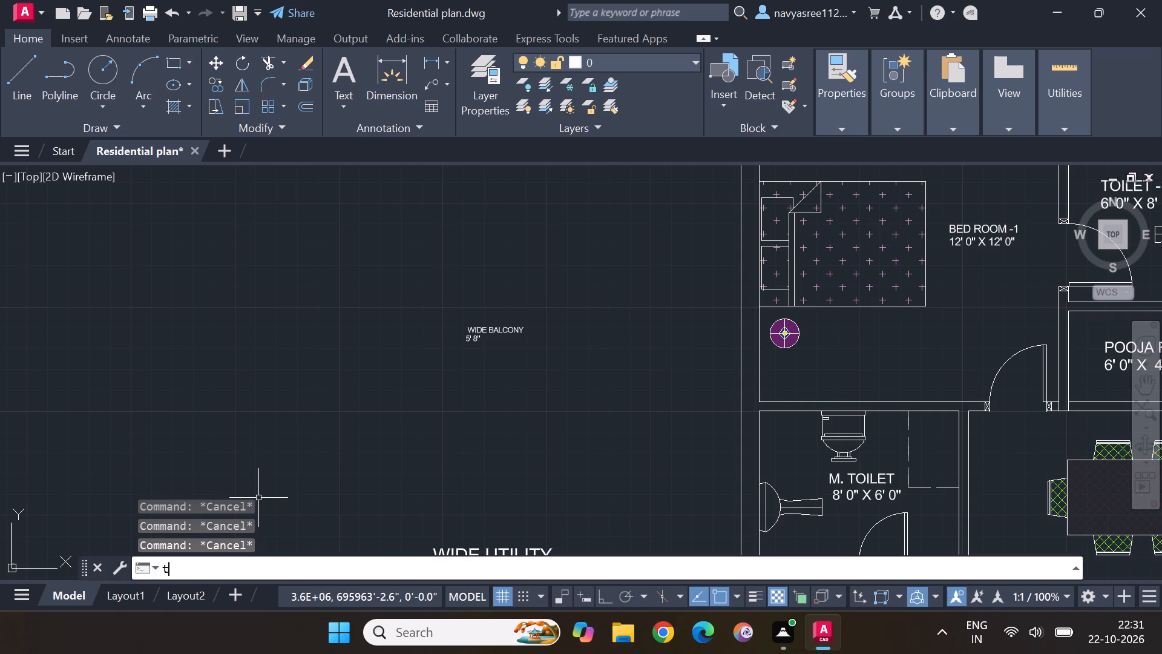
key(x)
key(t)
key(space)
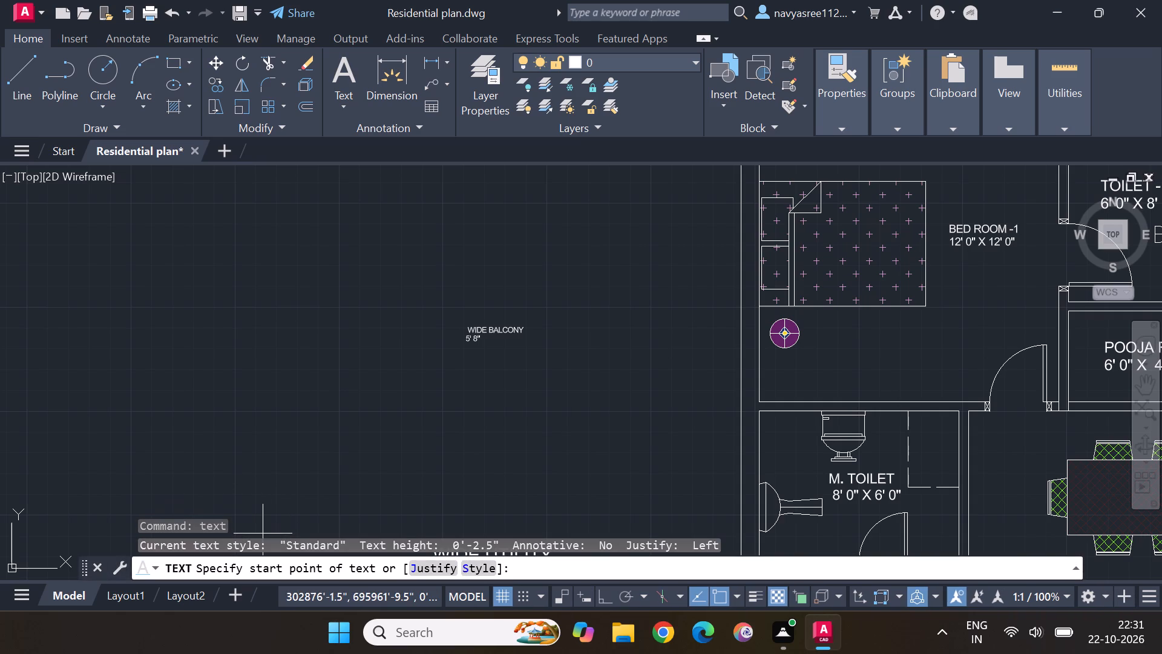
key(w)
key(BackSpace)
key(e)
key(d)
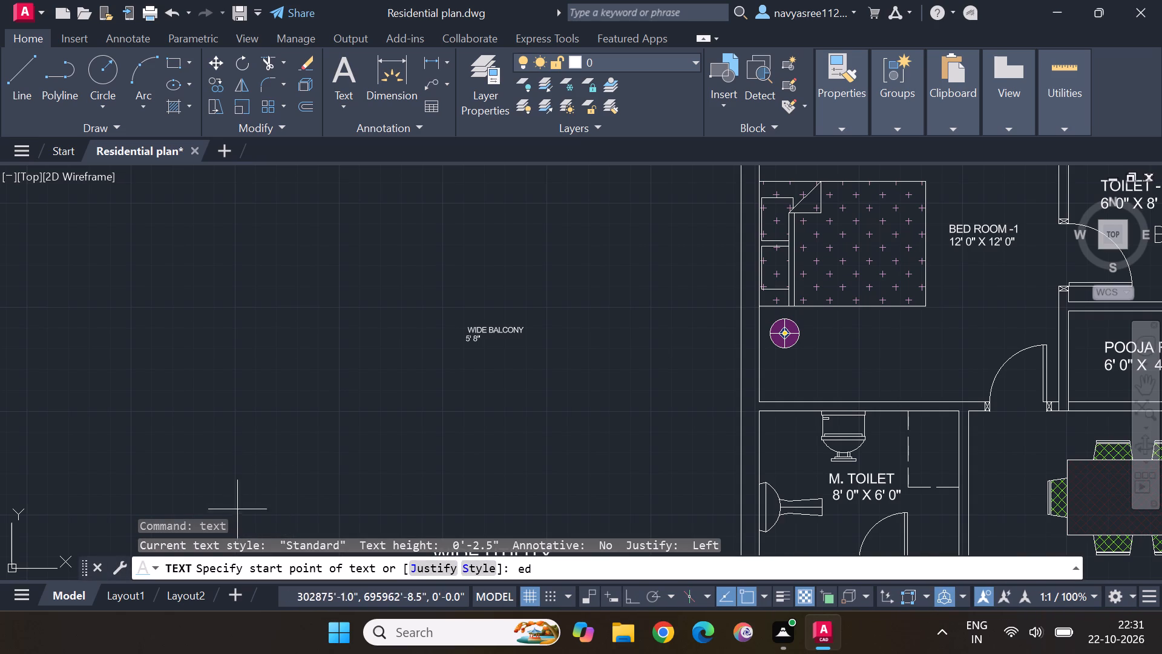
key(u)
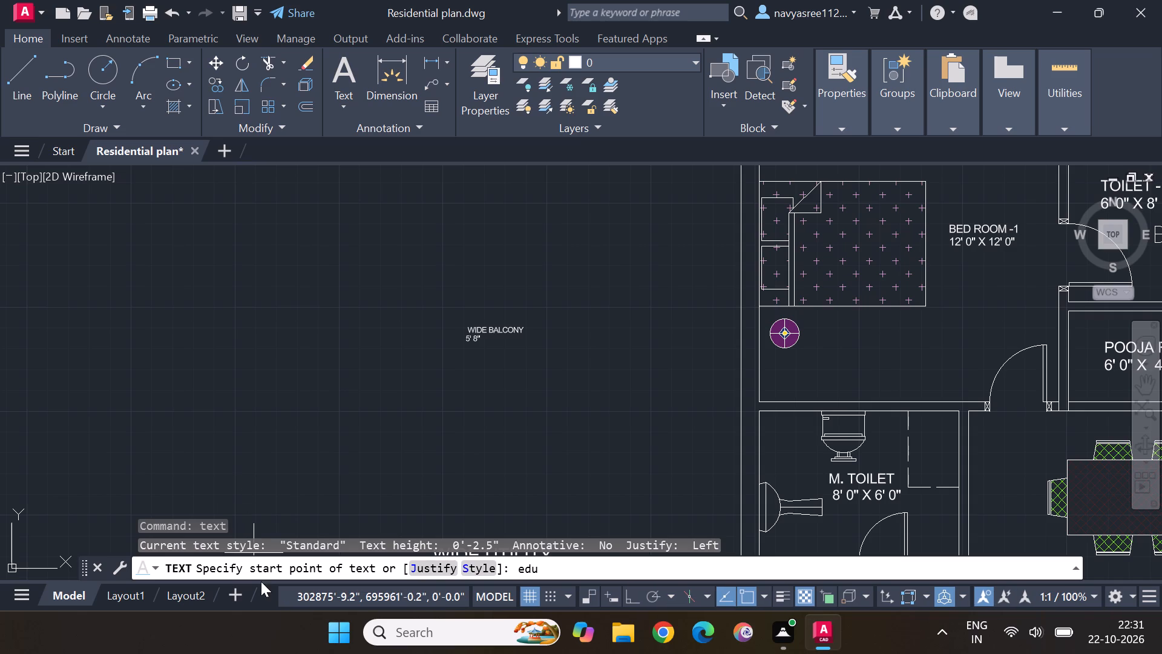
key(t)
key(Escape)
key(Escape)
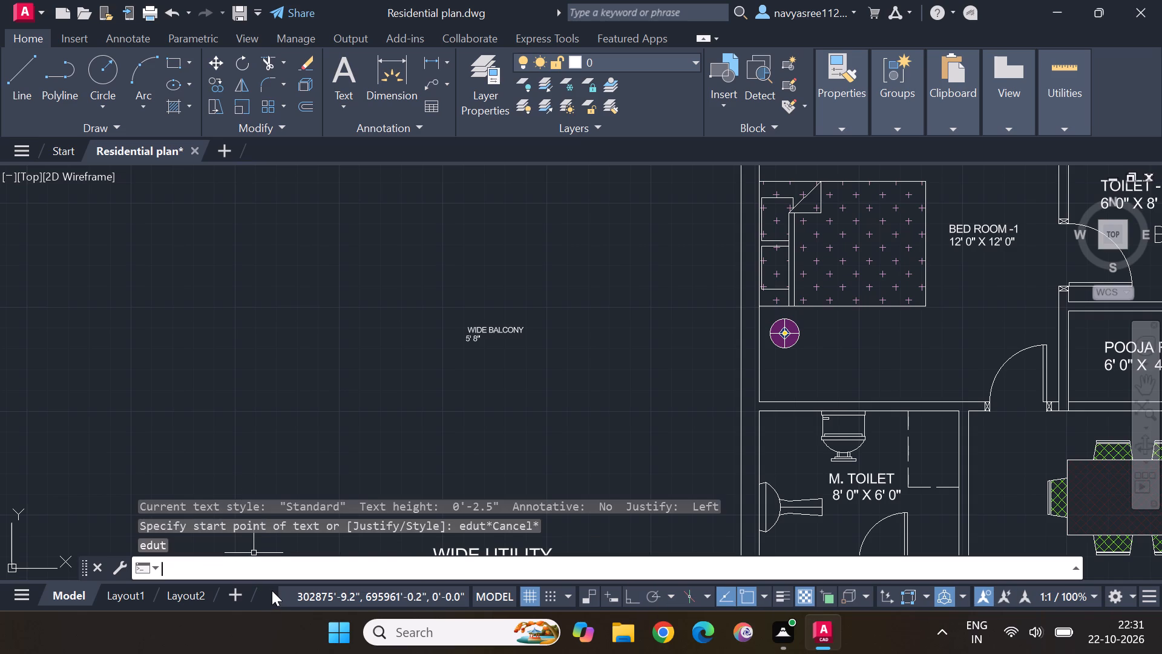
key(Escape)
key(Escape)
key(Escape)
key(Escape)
Edit the WIDE BALCONY label with TEXTEDIT, indenting its 5' 8" line with spaces so it sits beneath the middle of the name.
key(t)
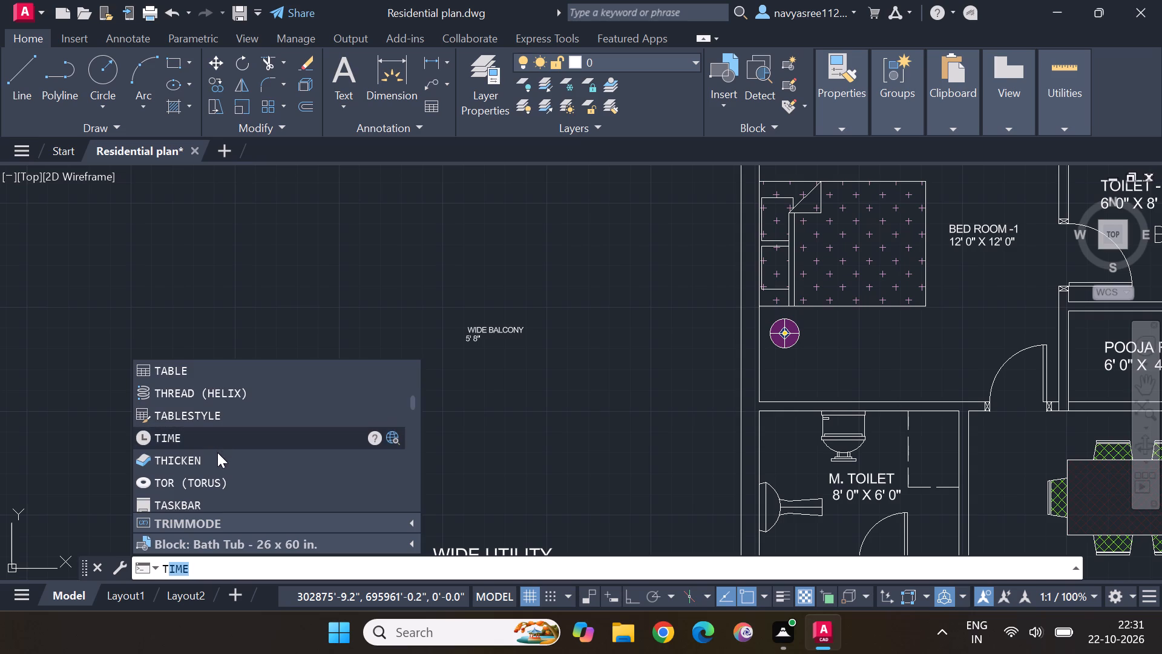
scroll(222, 417, up, 4)
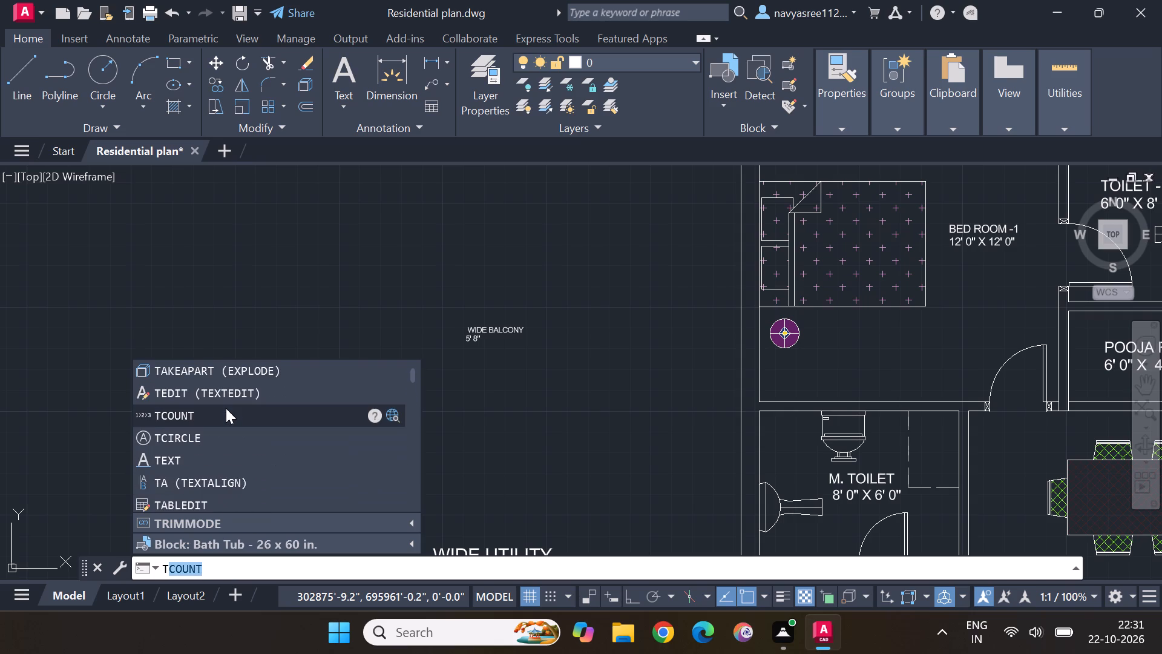
click(226, 387)
click(517, 331)
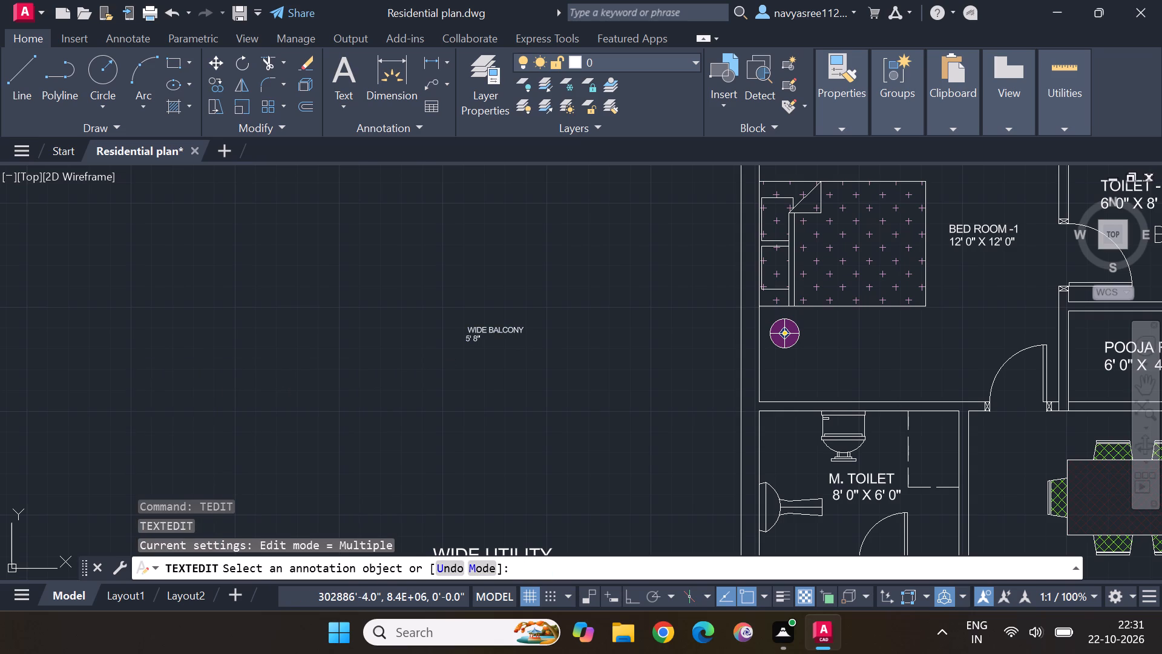
click(466, 337)
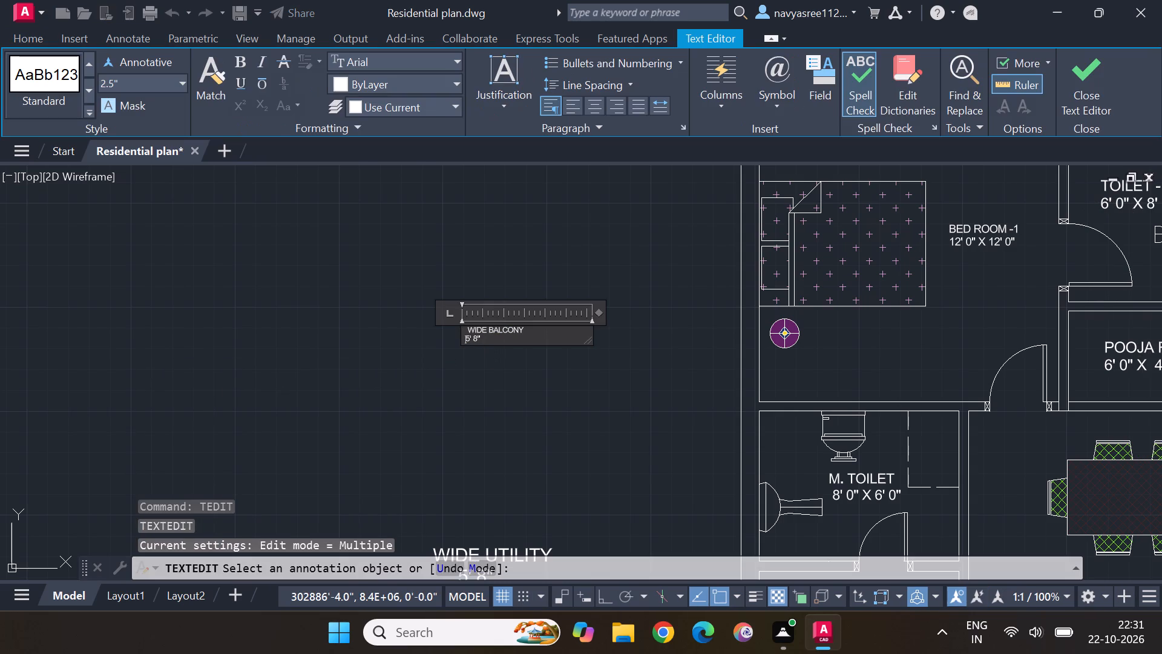
key(space)
key(space)
key(space)
key(space)
key(space)
key(space)
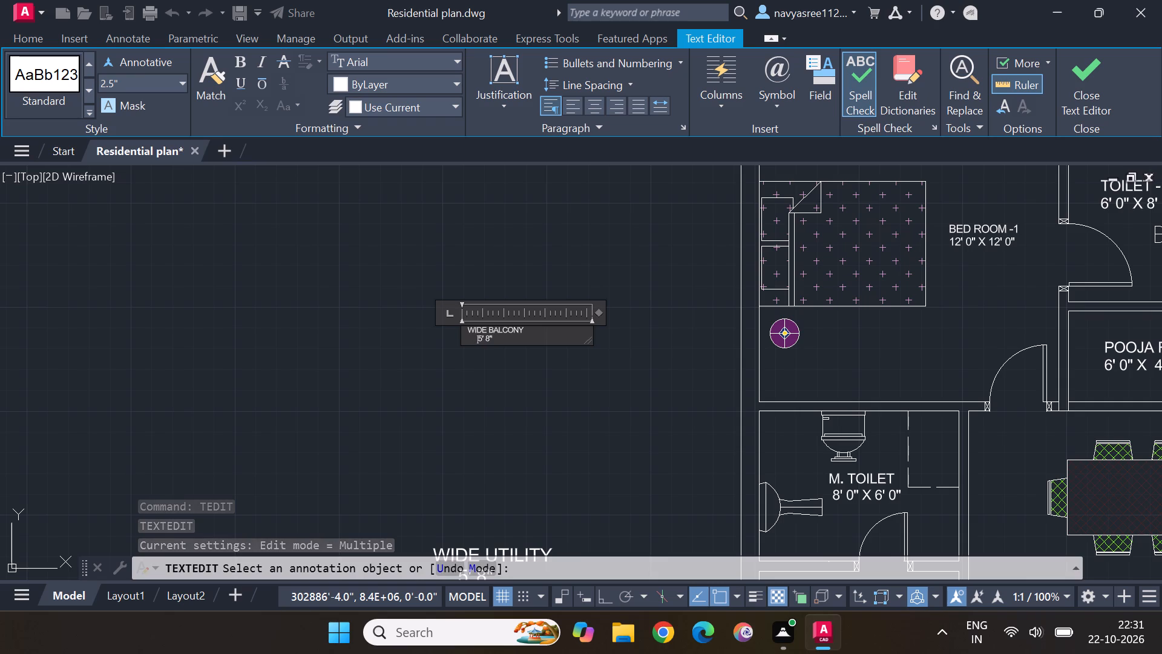
key(space)
key(space)
key(space)
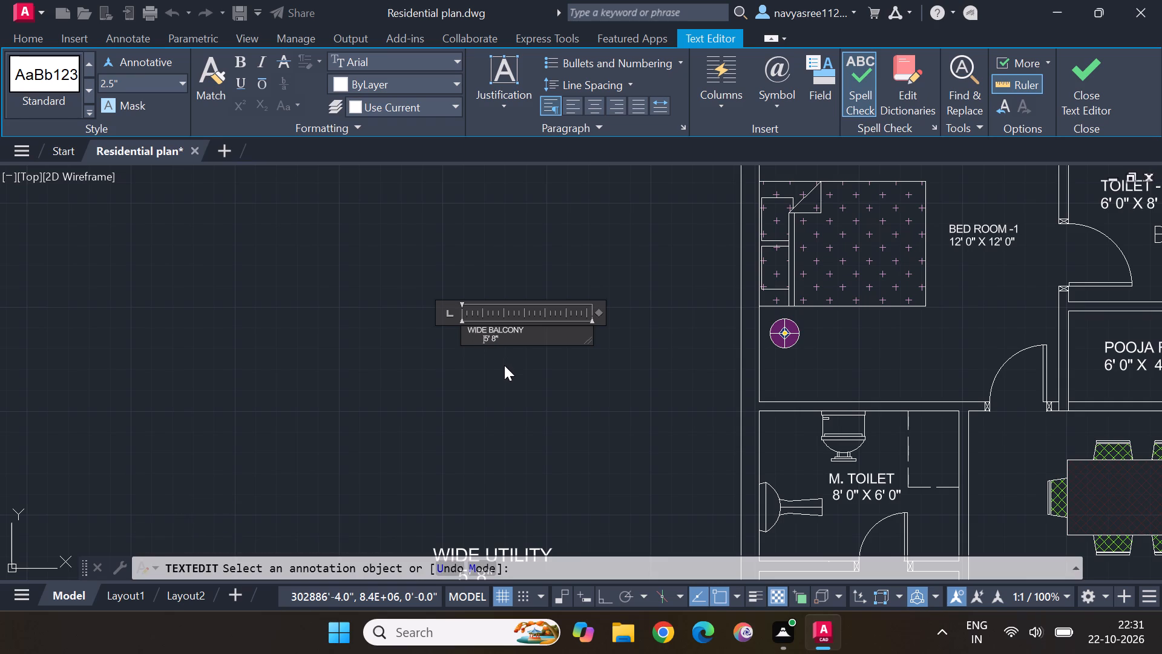
key(Escape)
Change the dimension line of the WIDE UTILITY label to 5' 0 " x 12' 0".
middle_drag(490, 463, 522, 299)
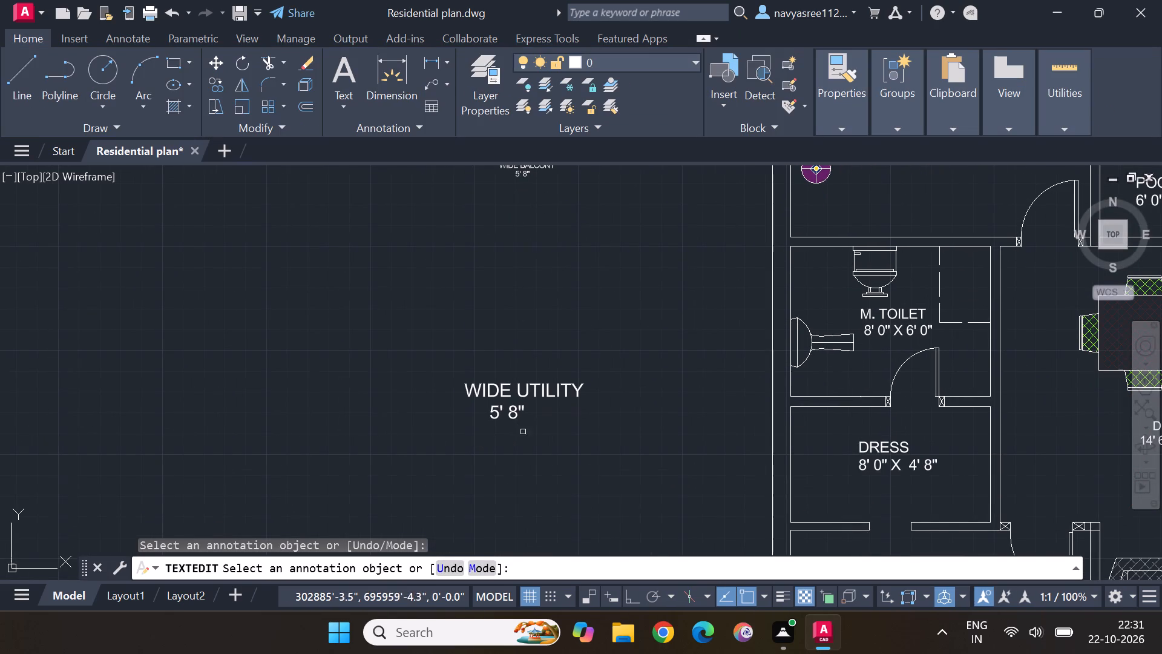
click(507, 390)
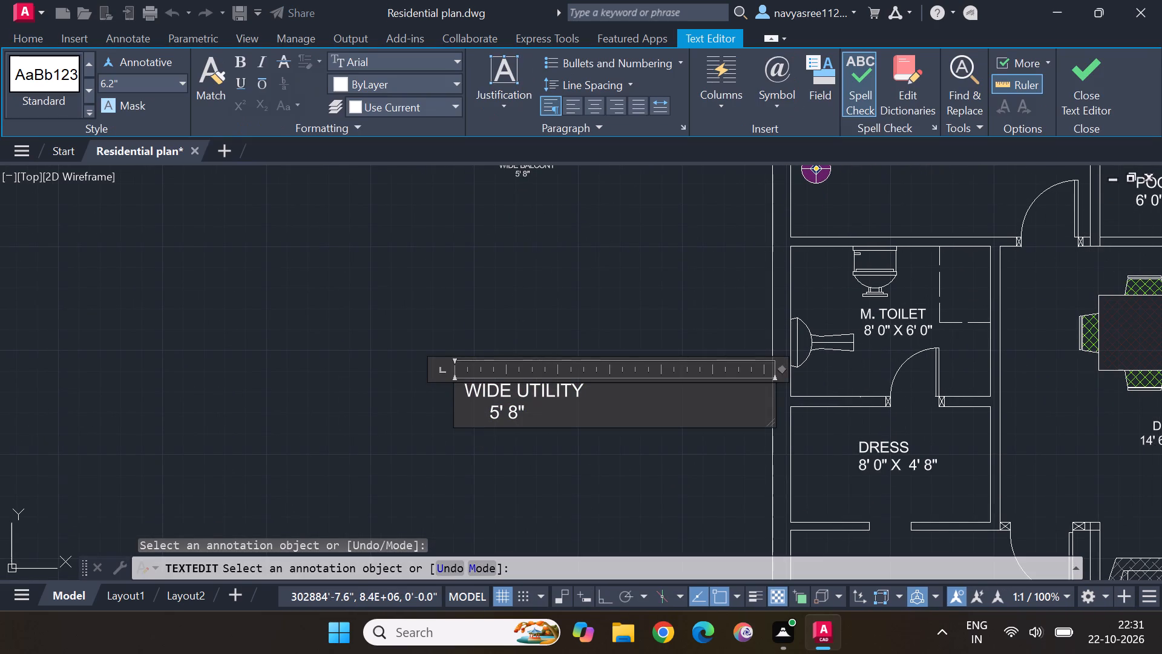
click(527, 412)
key(BackSpace)
key(BackSpace)
key(0)
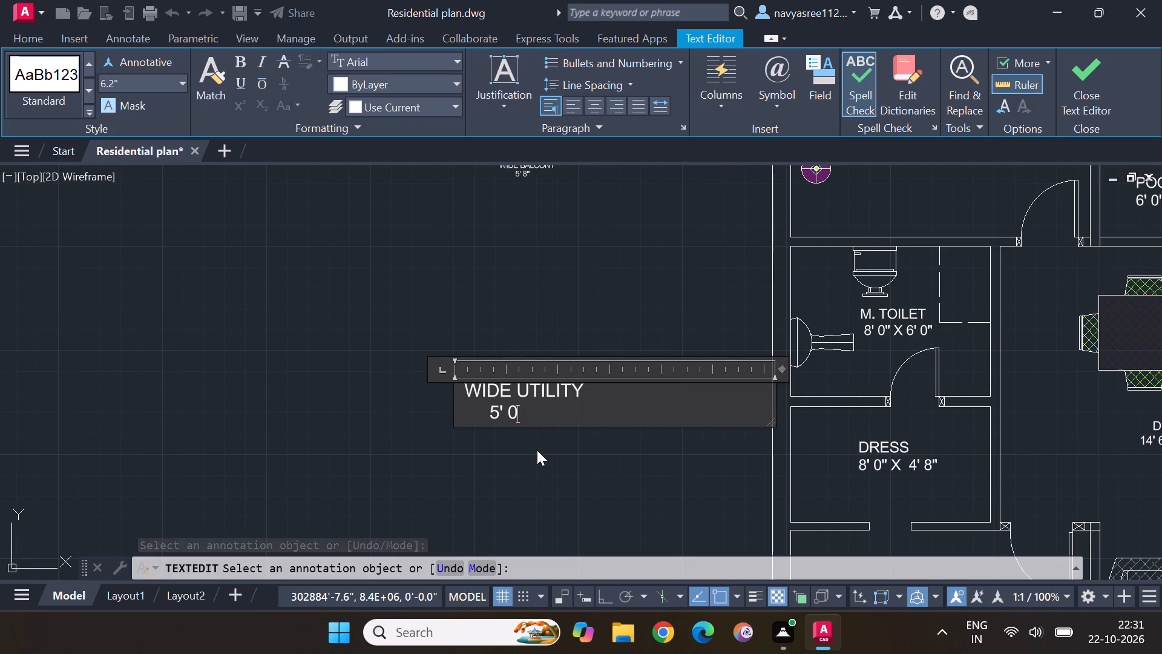
key(space)
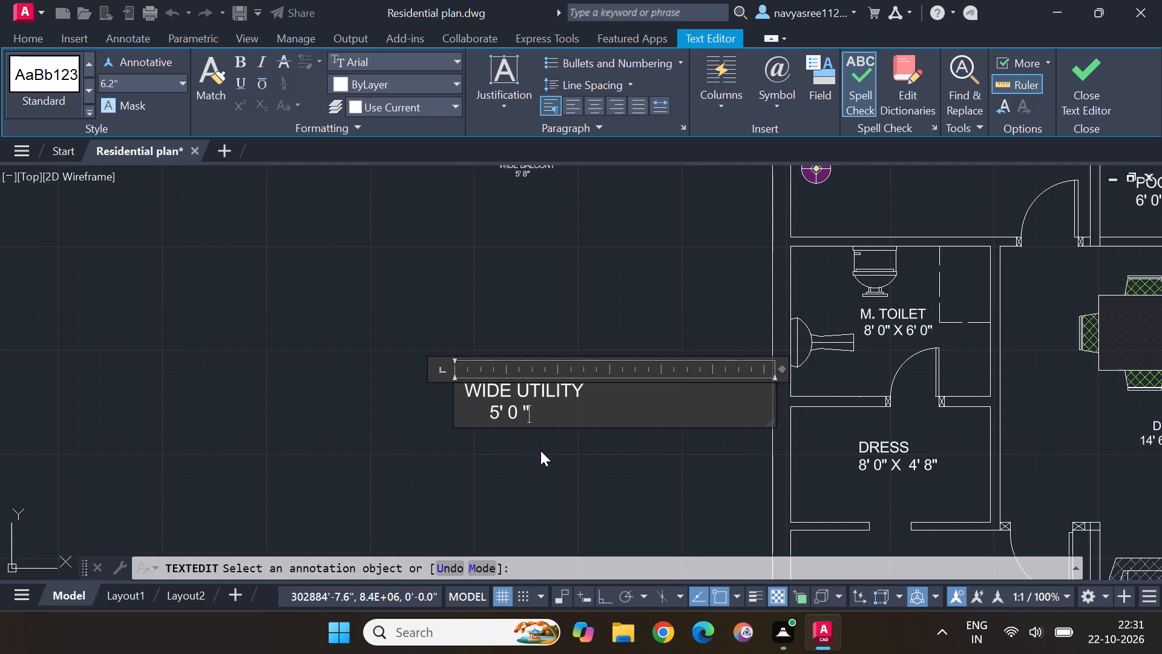
key(shift+quotedbl)
key(space)
key(x)
key(space)
text(12)
key(apostrophe)
key(space)
key(0)
key(shift+quotedbl)
Indent the WIDE UTILITY name line with four spaces to centre it above its dimensions.
click(462, 392)
key(space)
key(space)
key(space)
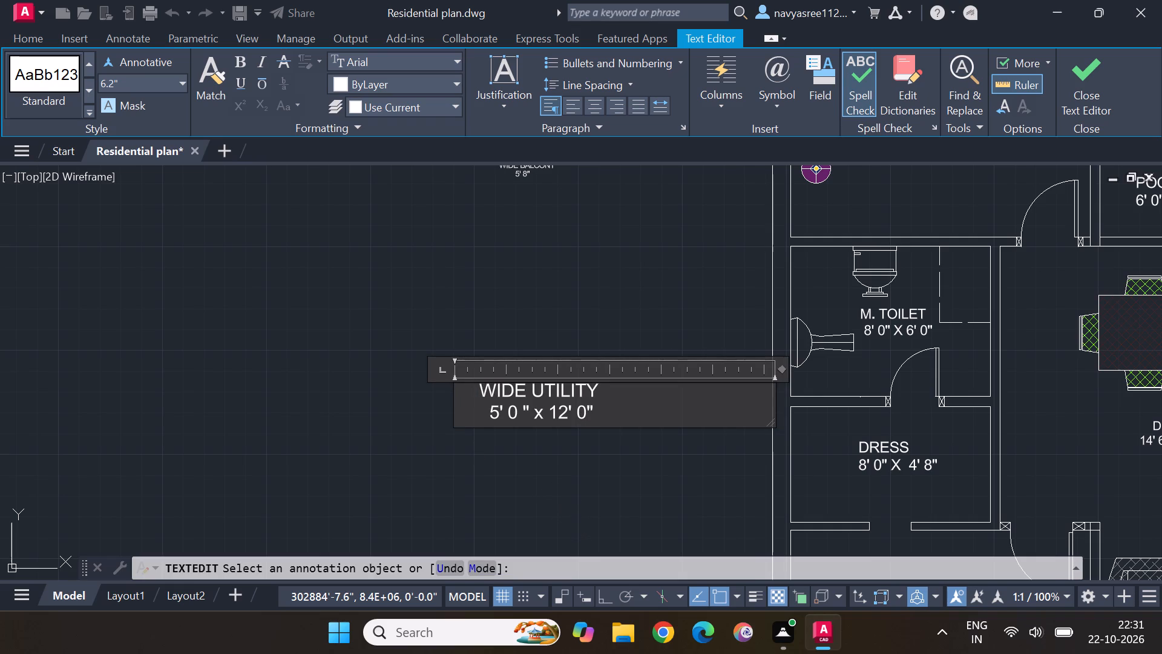
key(space)
key(Escape)
Scale the WIDE BALCONY label outside the plan up to about 2.8 times its size.
middle_drag(537, 236, 537, 239)
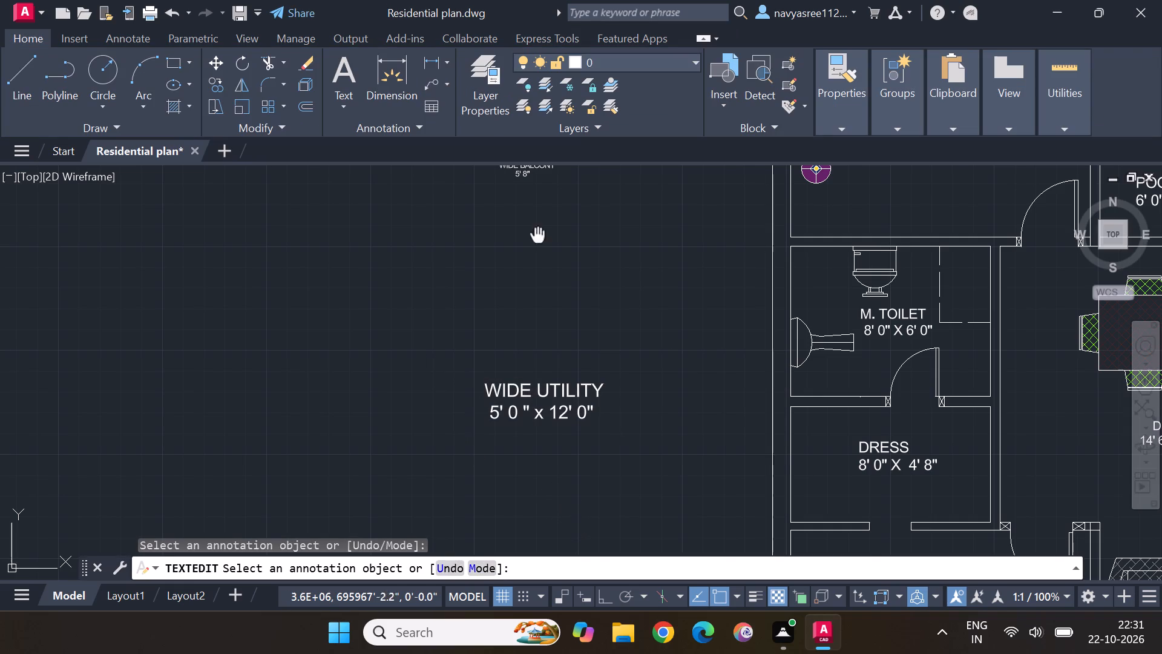
middle_drag(537, 239, 539, 390)
key(Escape)
click(539, 320)
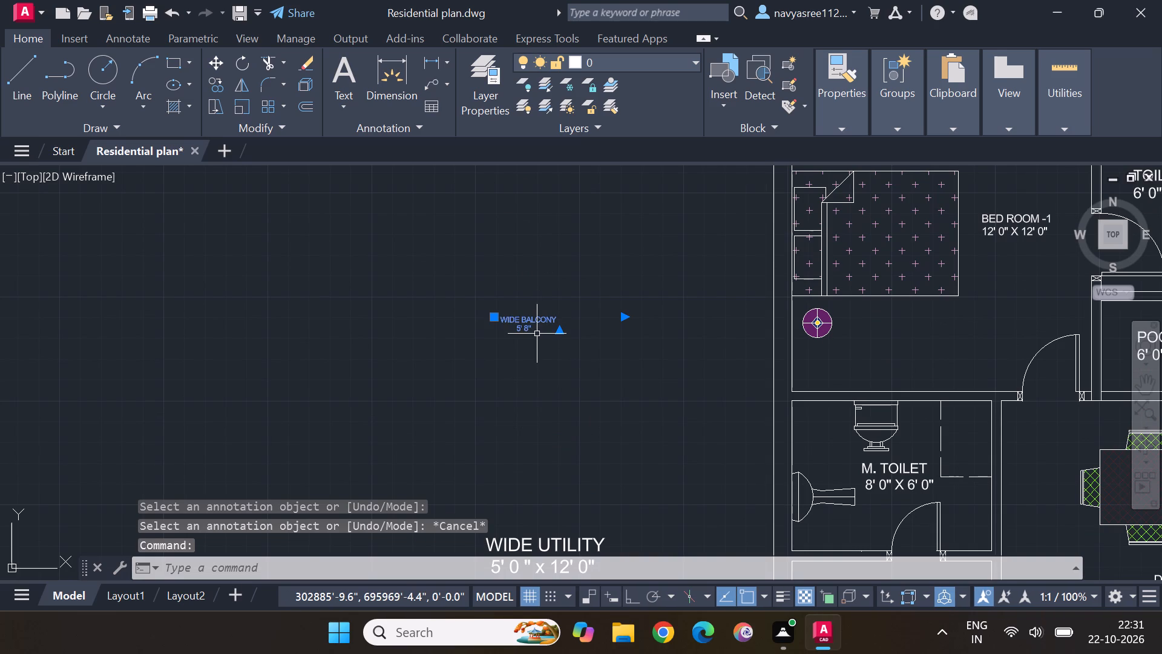
key(s)
text(cal)
key(e)
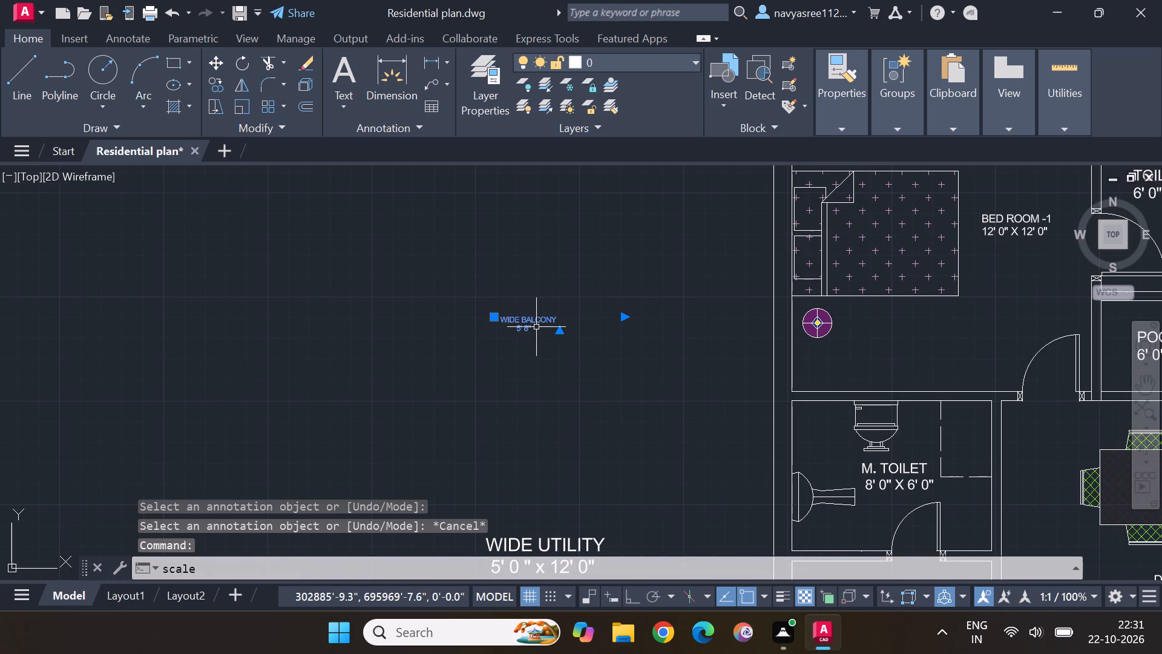
key(Return)
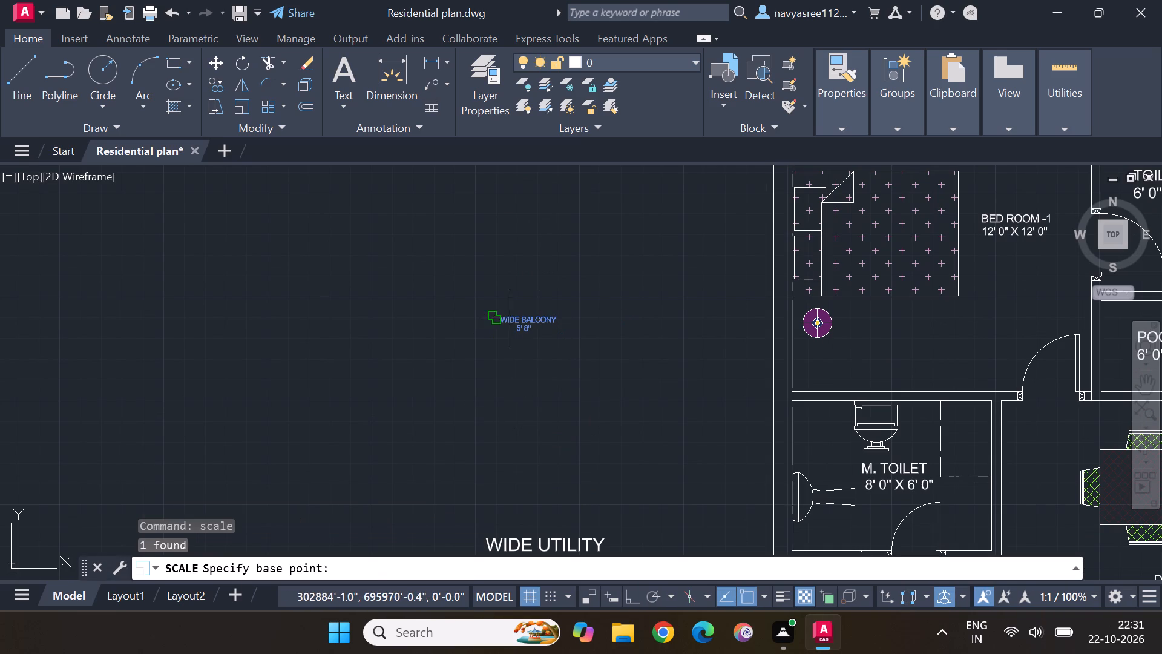
click(510, 319)
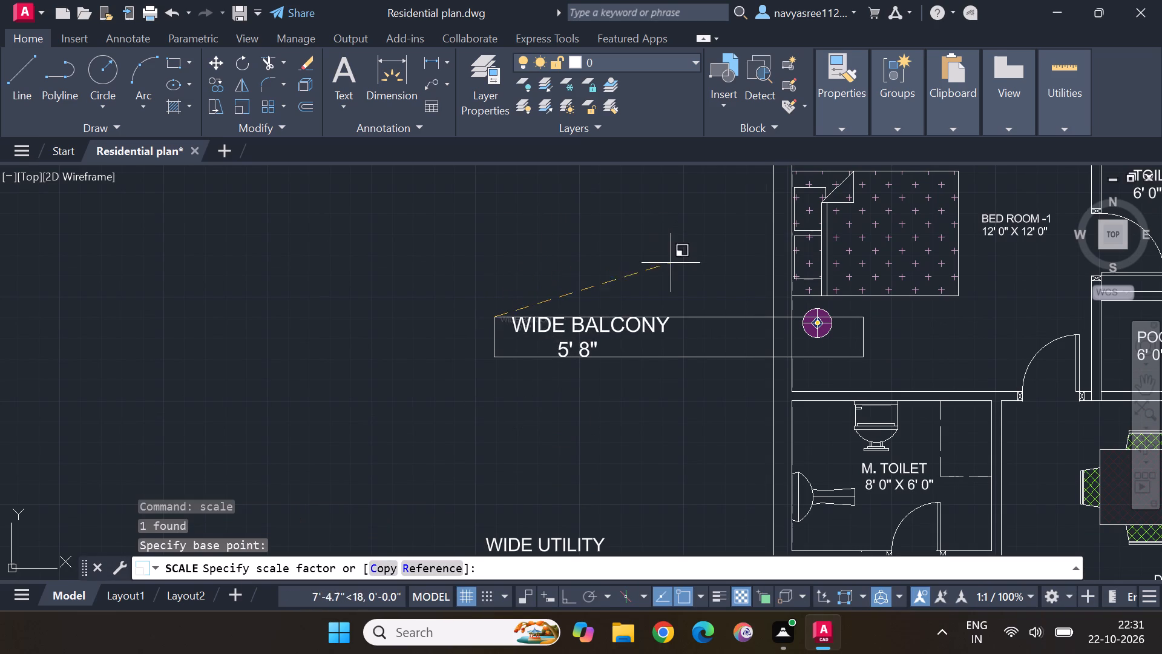
click(671, 264)
Move the WIDE BALCONY label into the balcony below the living room, centred between the two chairs near the upper wall.
scroll(652, 428, down, 2)
middle_drag(646, 449, 513, 199)
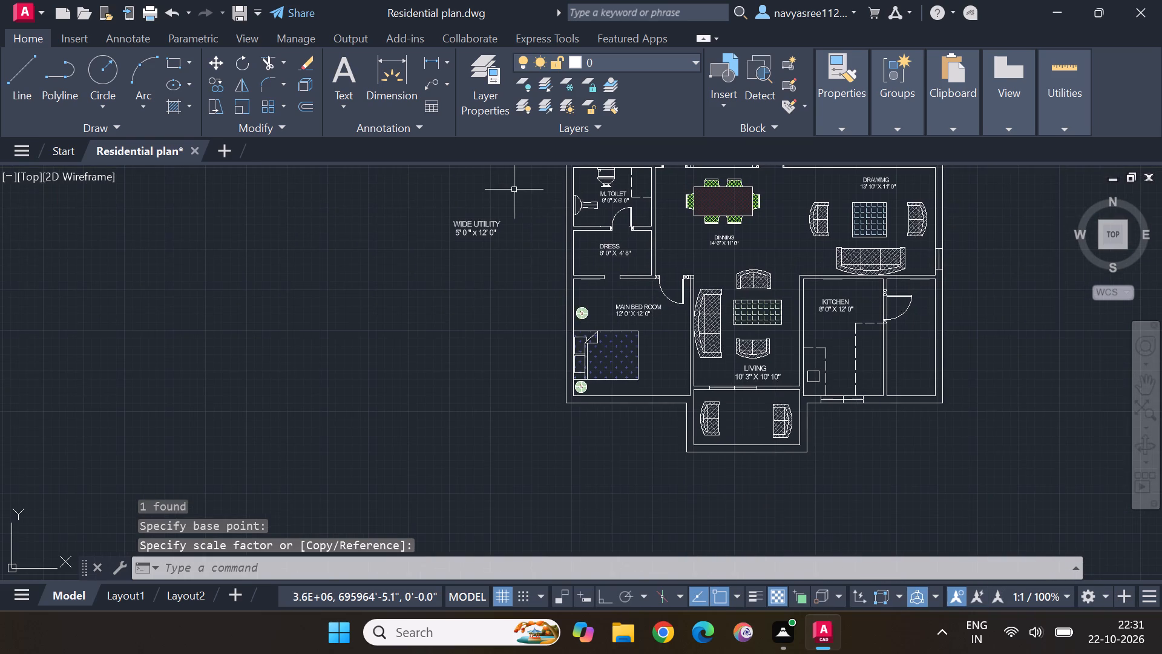
middle_drag(514, 190, 514, 324)
click(501, 274)
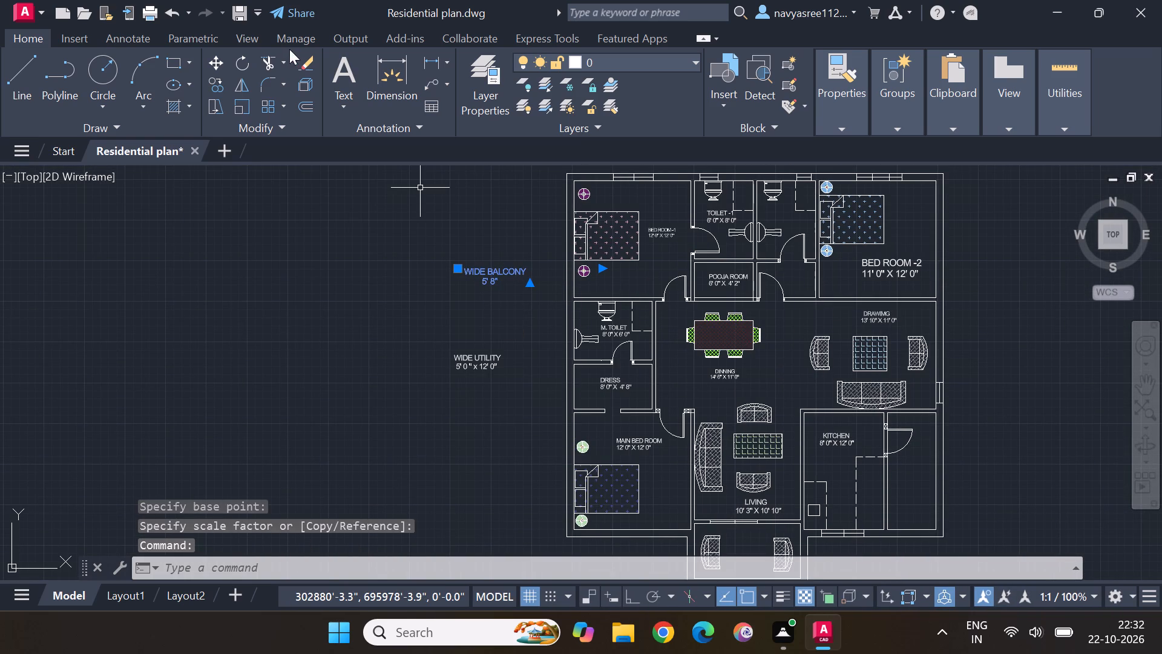
click(214, 58)
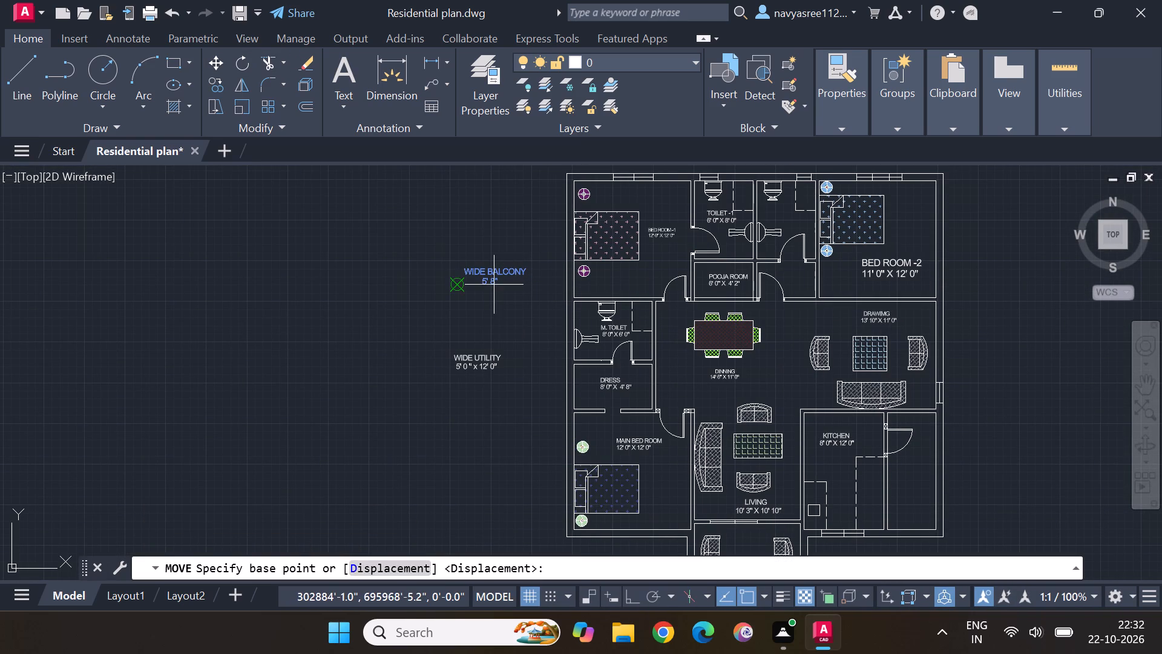
click(496, 276)
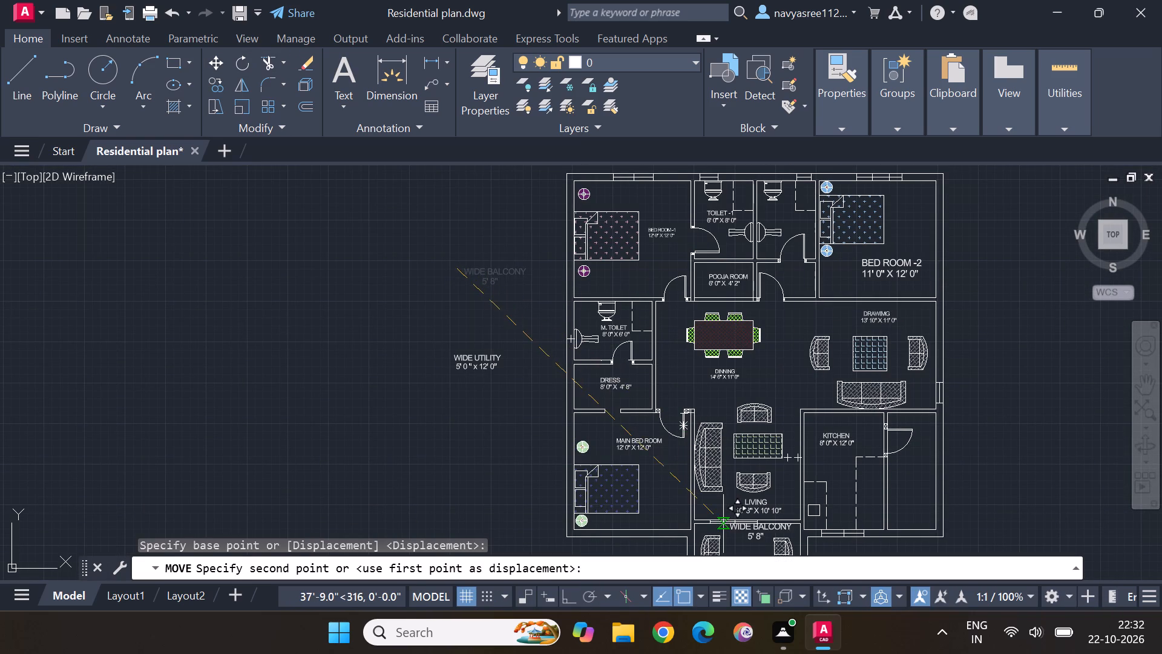
middle_drag(723, 524, 652, 199)
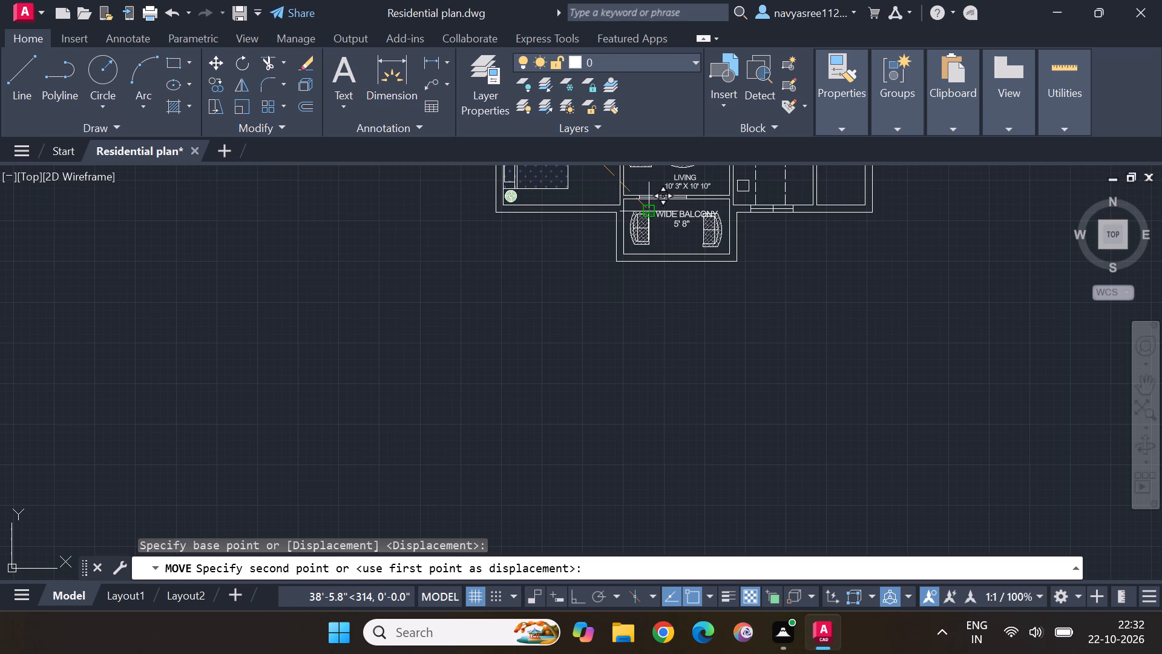
scroll(652, 200, up, 4)
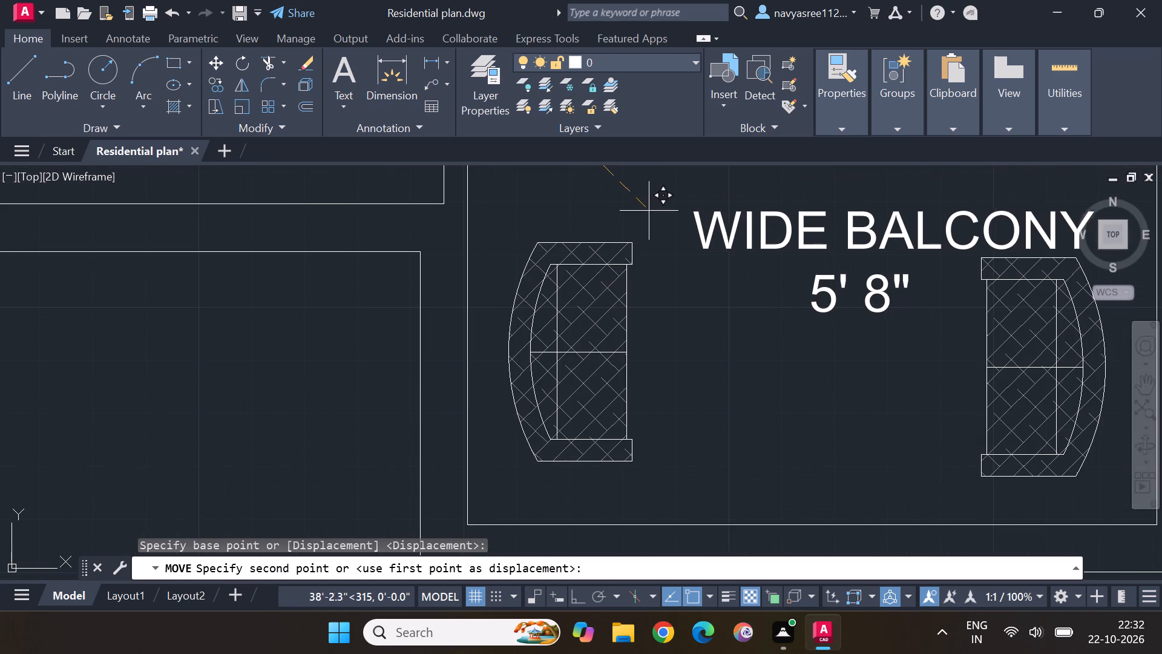
click(600, 184)
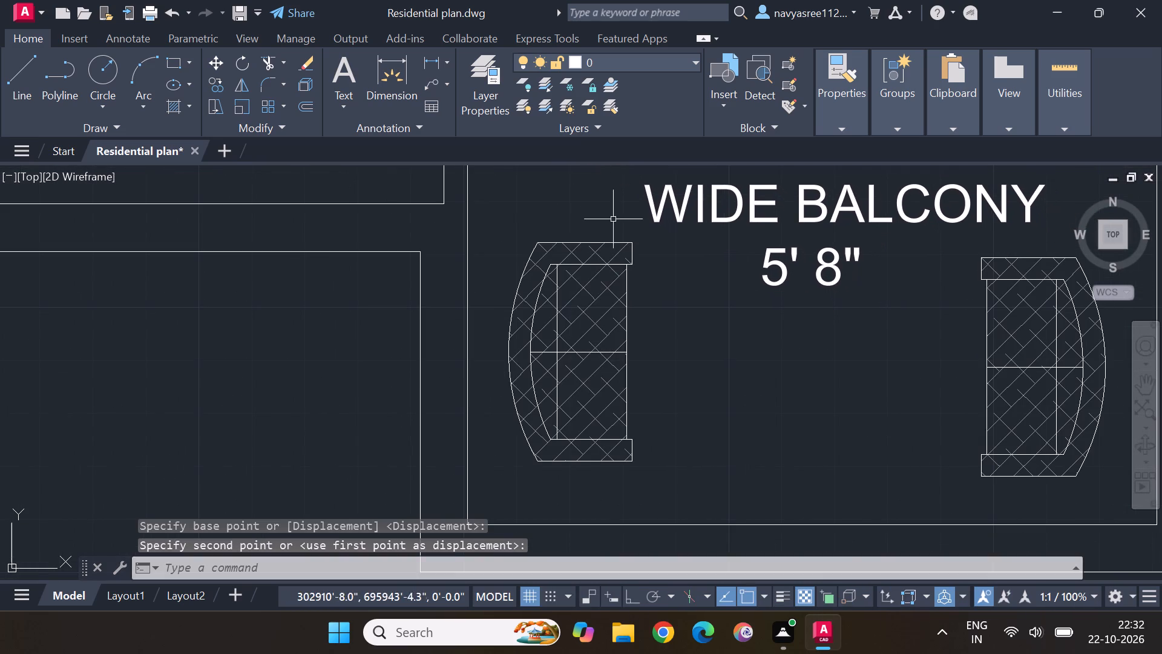
Move the WIDE UTILITY label into the narrow room beside the kitchen, below its door swing.
scroll(615, 290, down, 3)
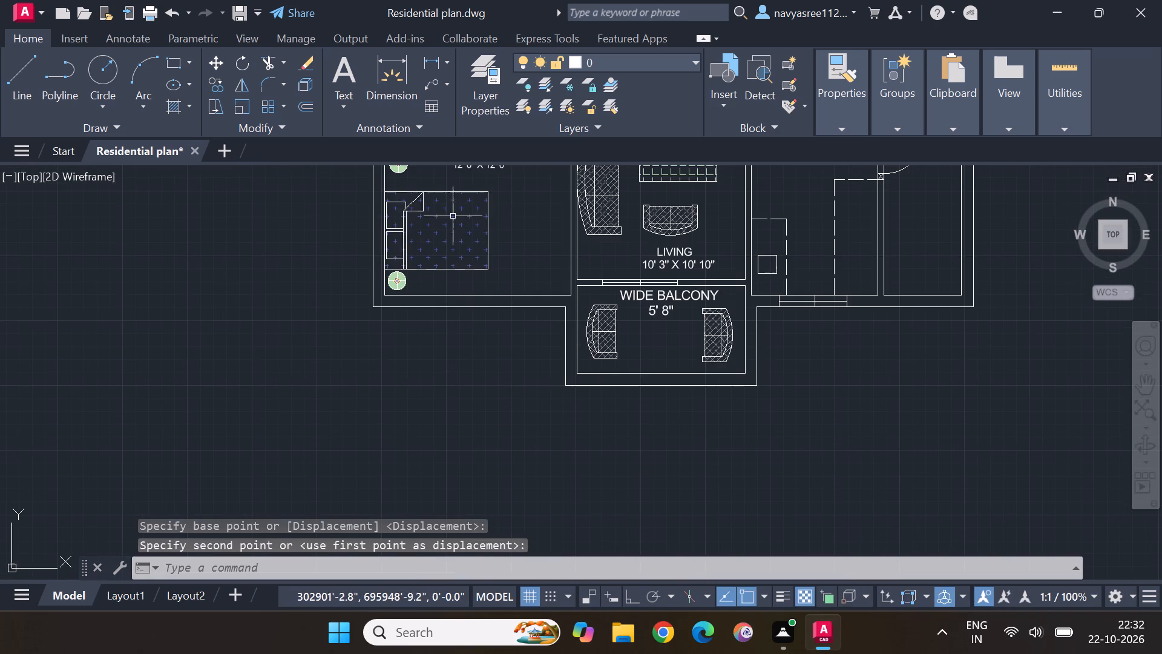
middle_drag(280, 231, 333, 331)
scroll(341, 301, down, 1)
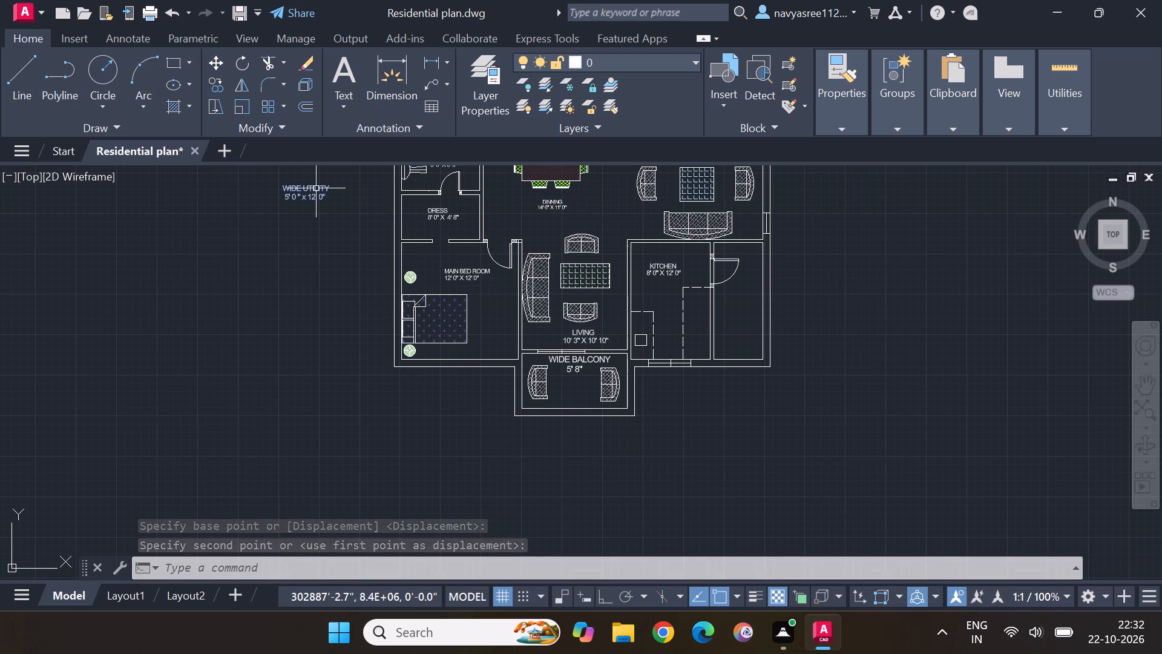
click(316, 189)
click(220, 62)
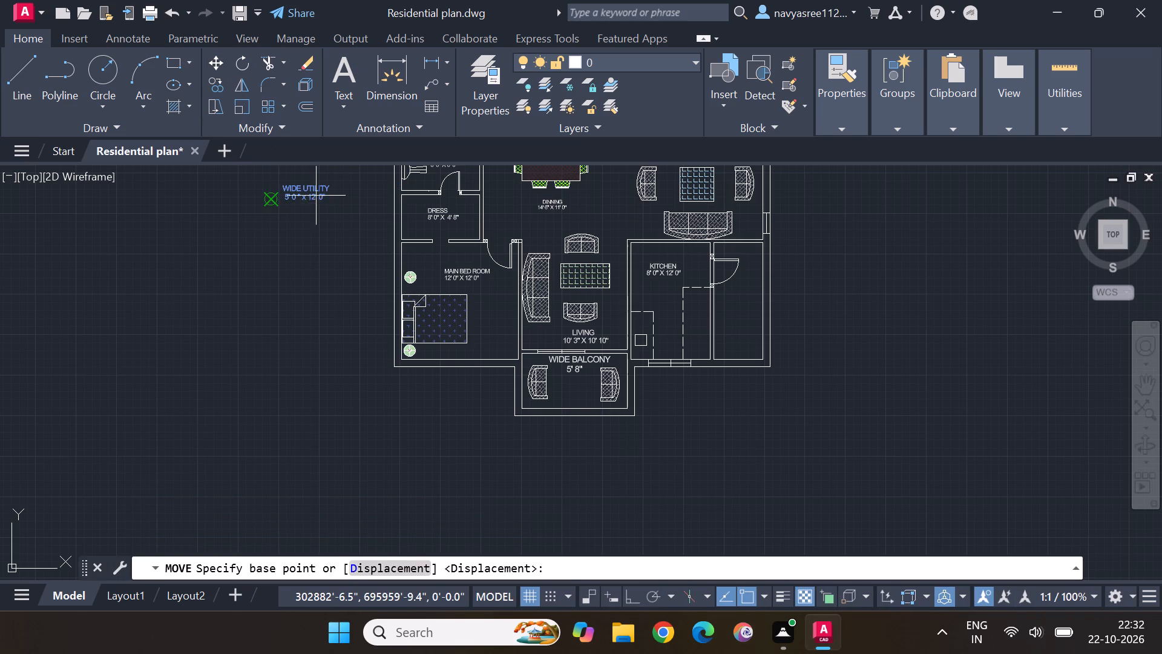
click(316, 193)
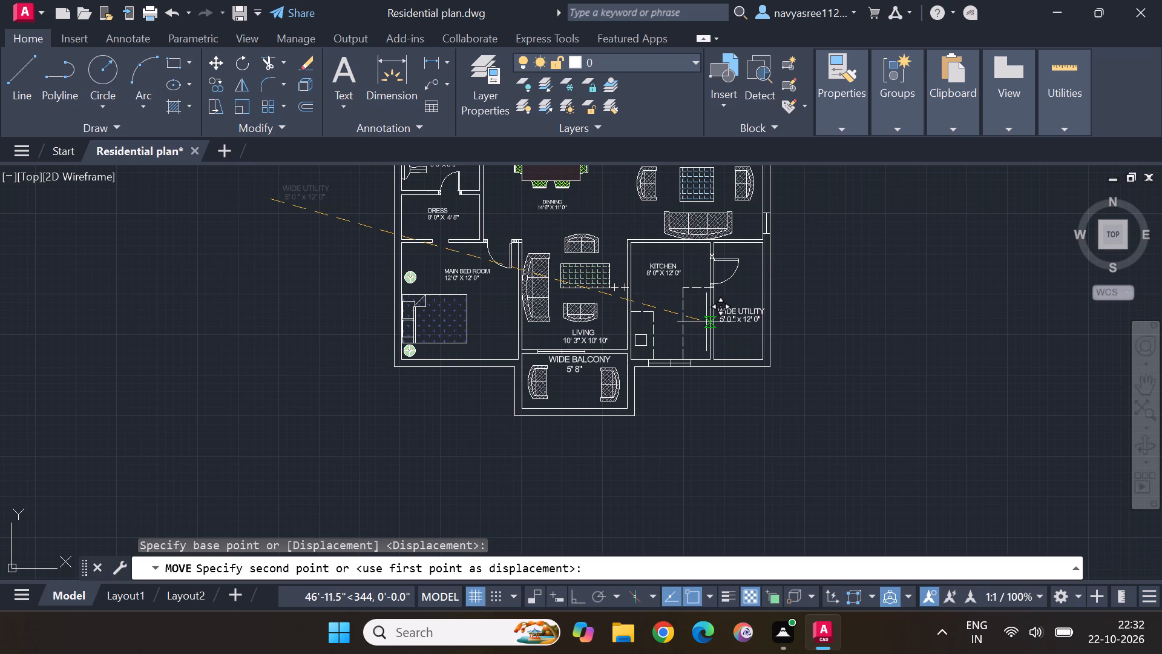
scroll(706, 319, up, 2)
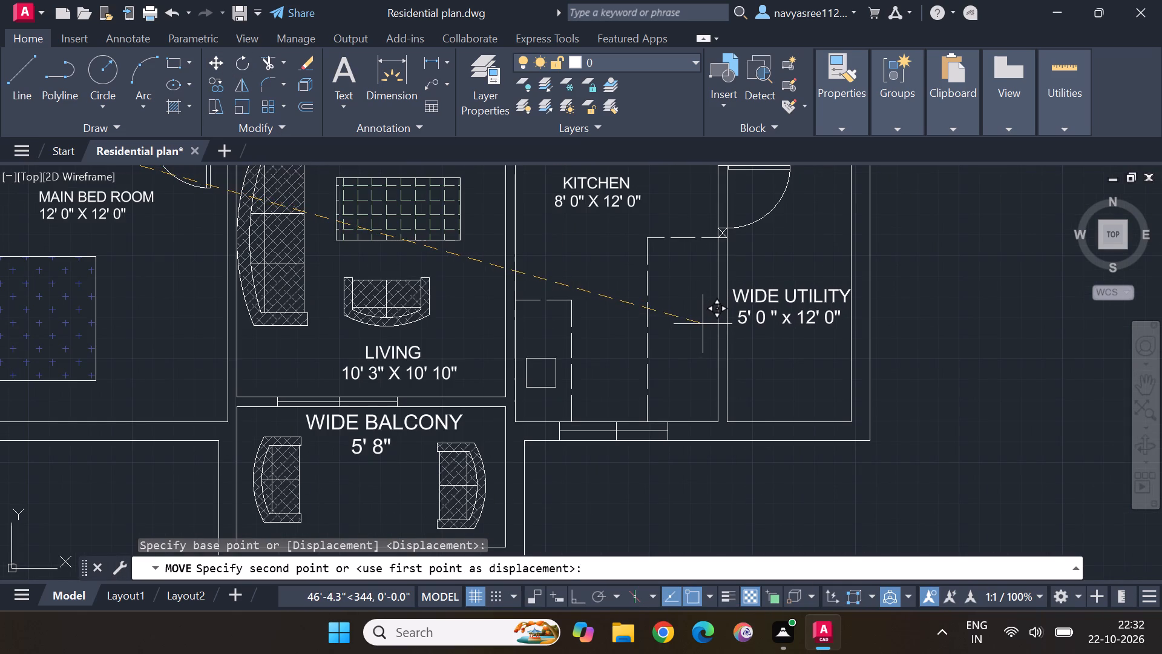
click(703, 324)
With Ortho on, draw two 9" lines across the main bedroom's outer wall, above the upper bedside lamp, as window ends.
scroll(911, 334, down, 2)
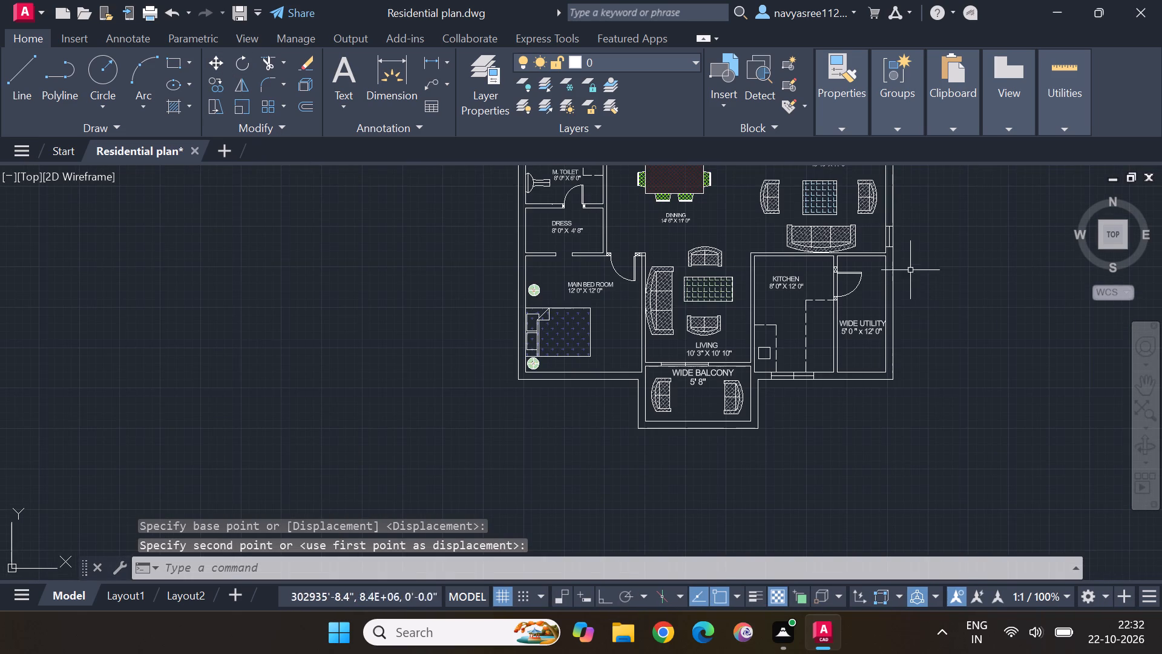
middle_drag(910, 270, 914, 435)
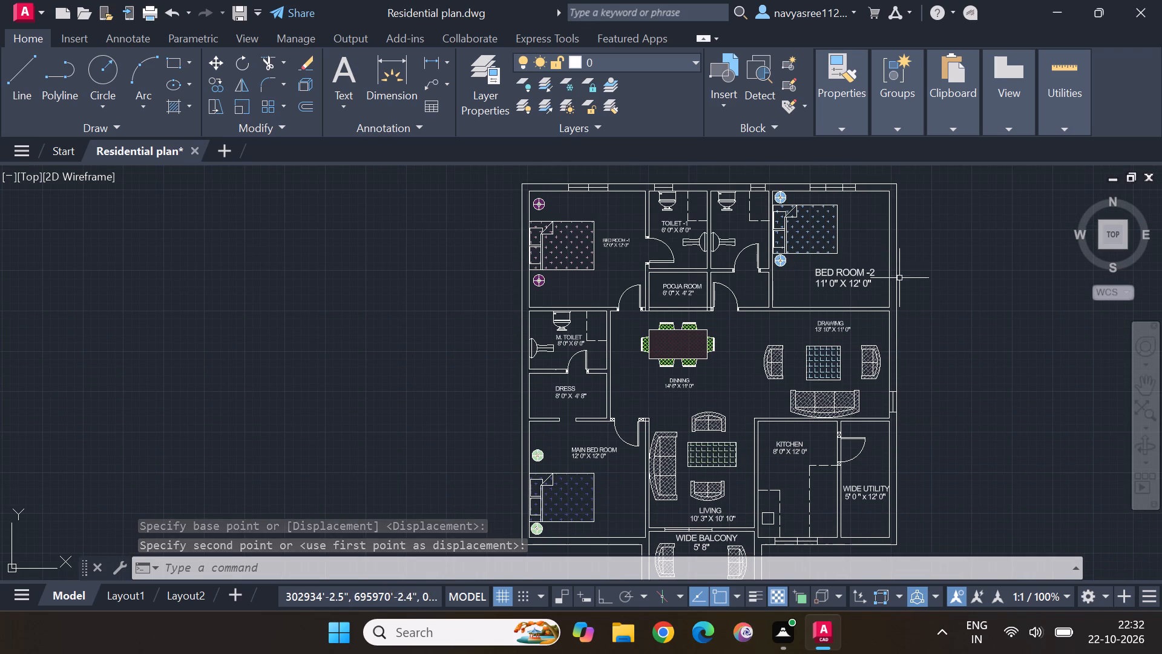
middle_drag(973, 472, 980, 321)
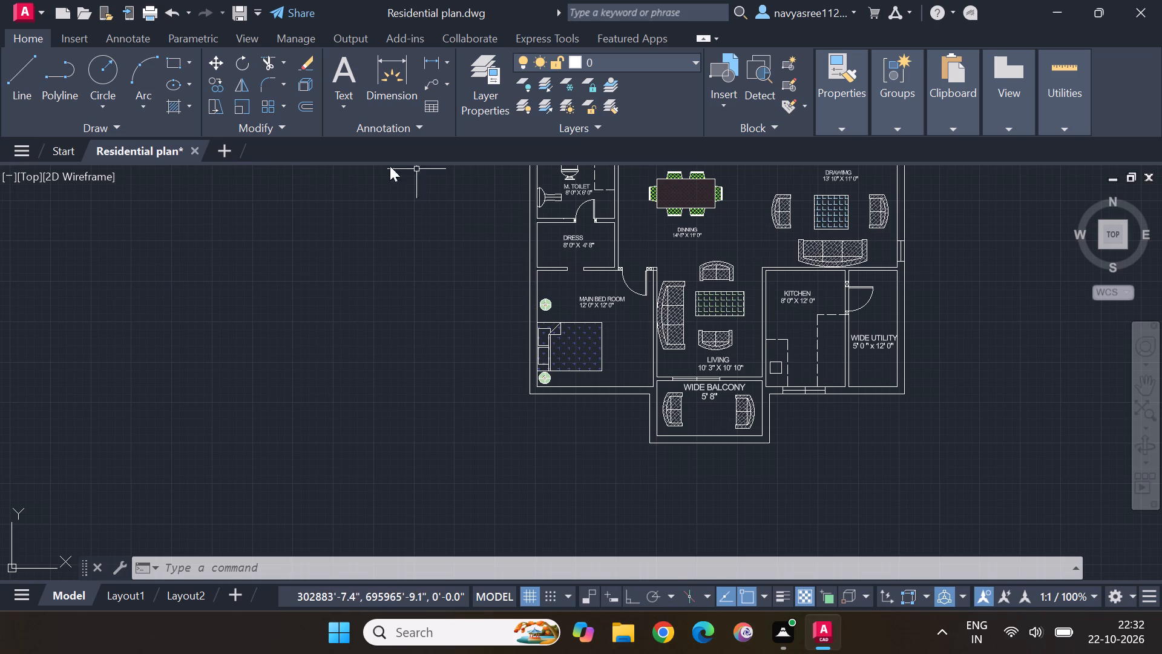
click(16, 72)
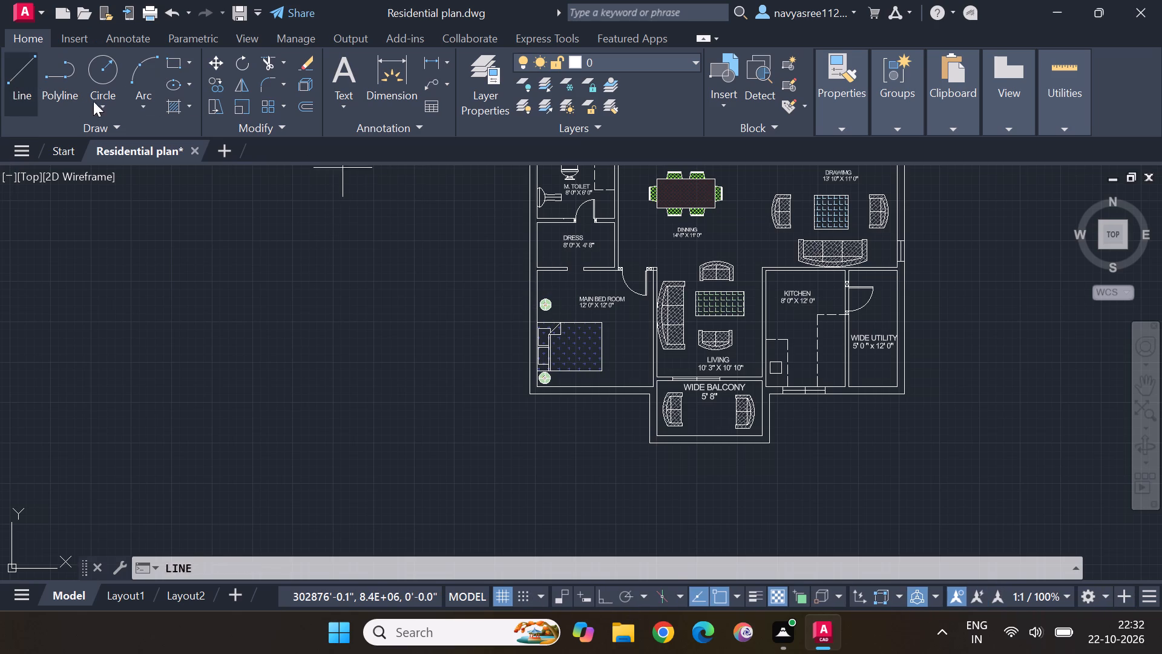
scroll(536, 325, up, 3)
middle_drag(564, 174, 573, 269)
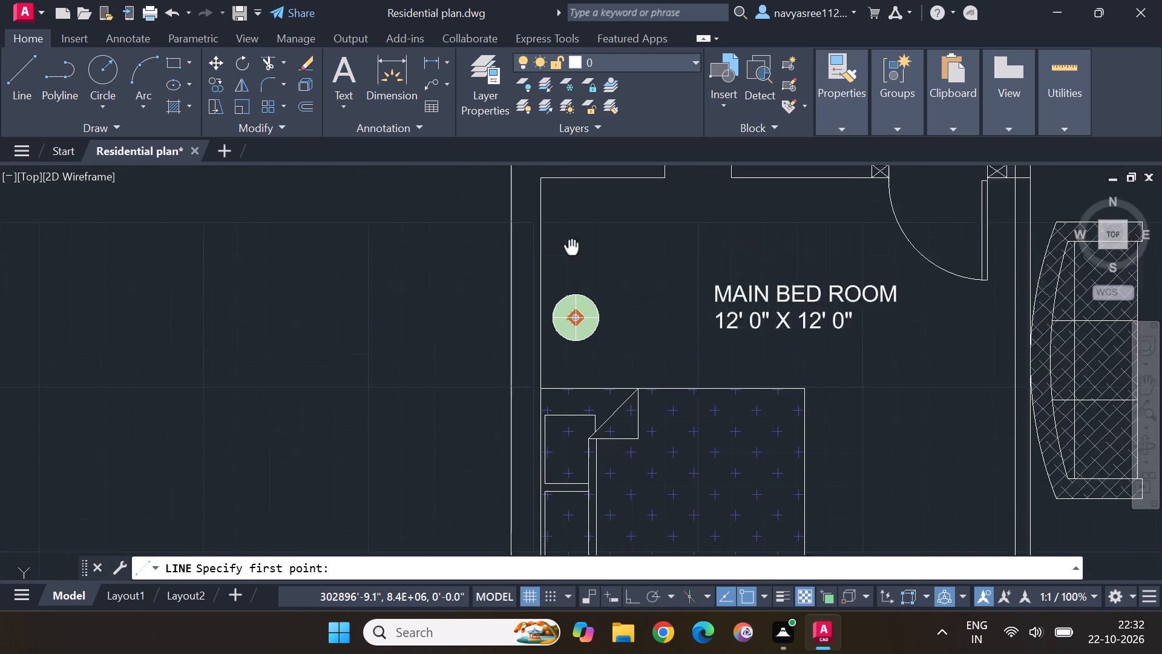
middle_drag(573, 269, 576, 292)
click(518, 282)
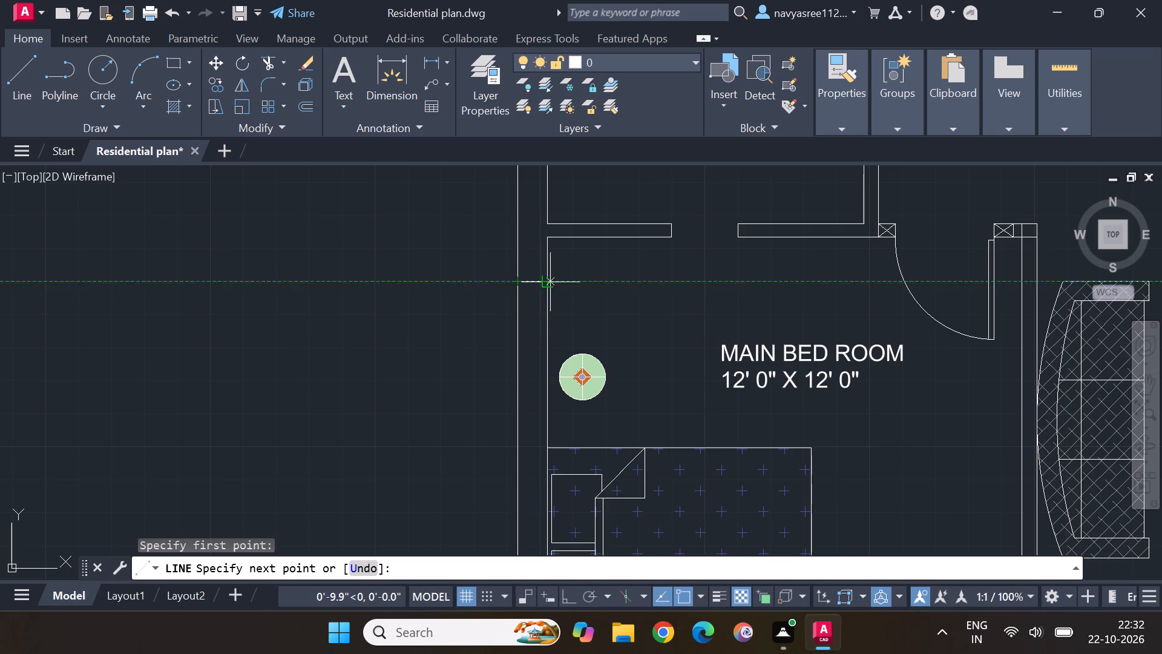
click(572, 595)
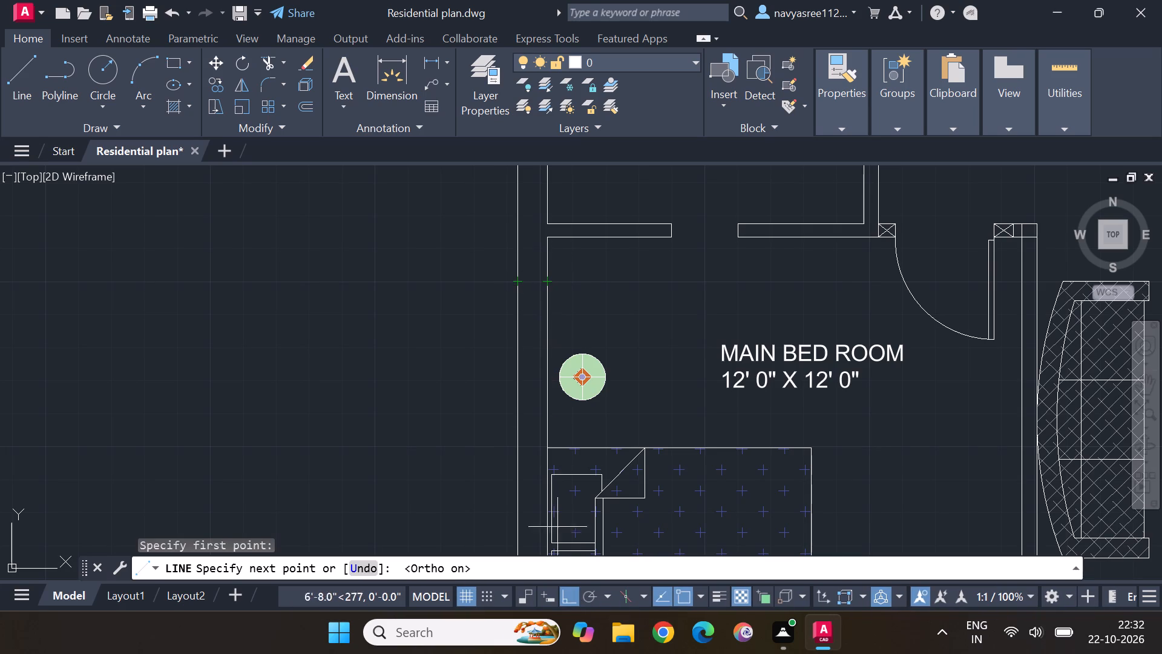
click(548, 283)
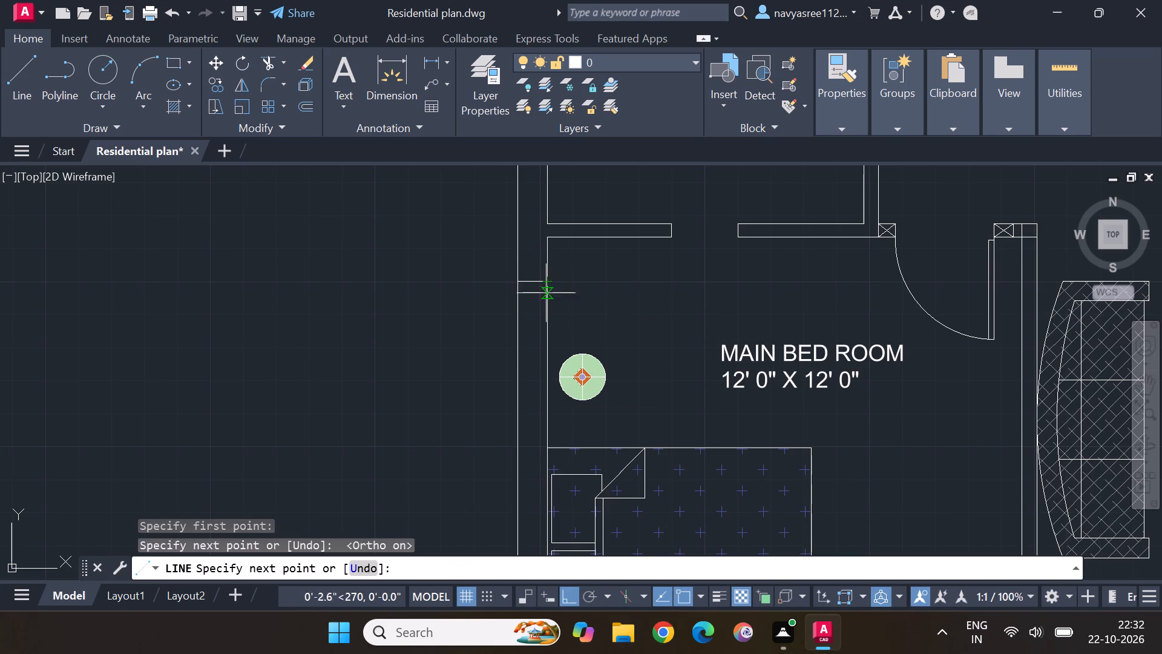
key(Escape)
click(22, 64)
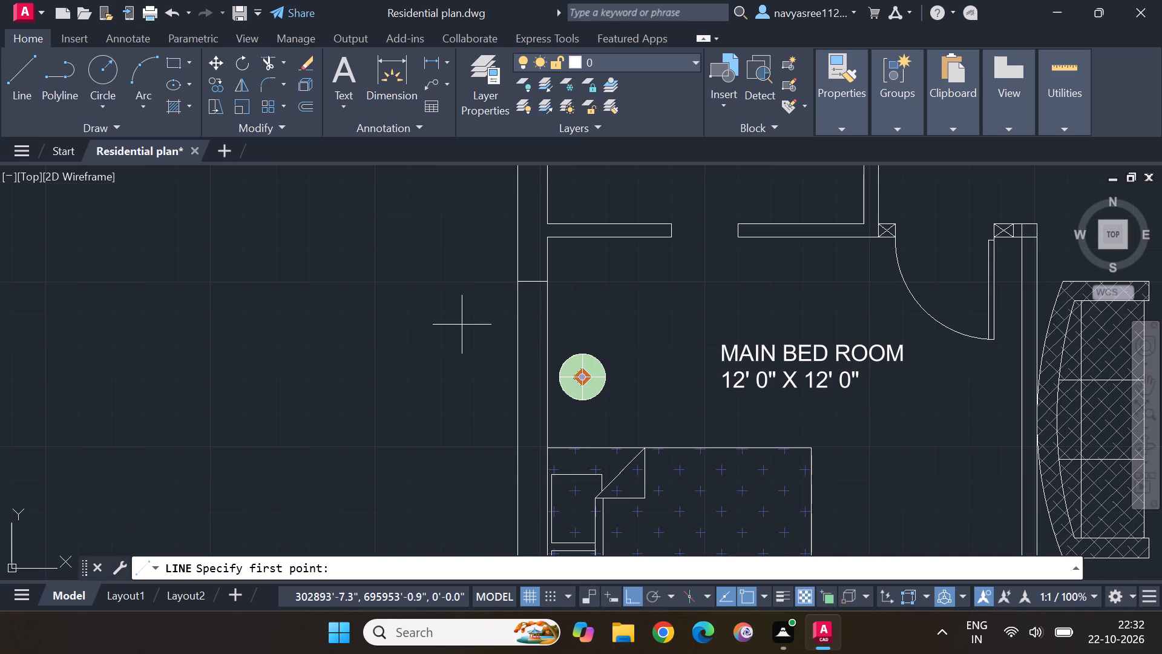
click(518, 337)
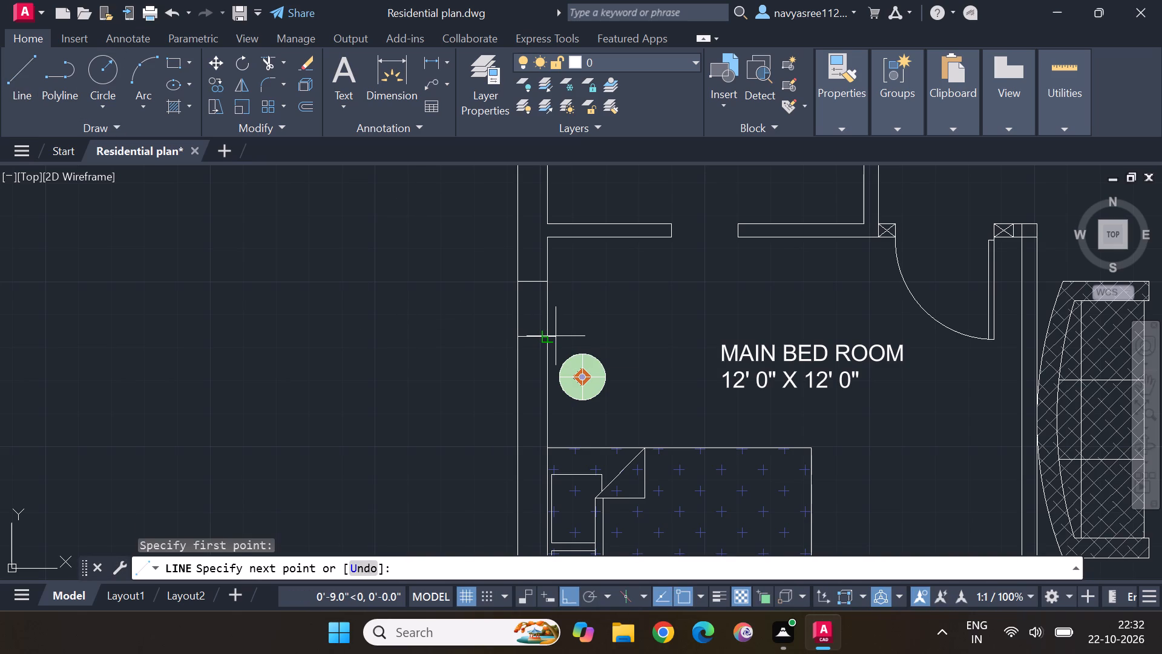
click(550, 338)
key(Escape)
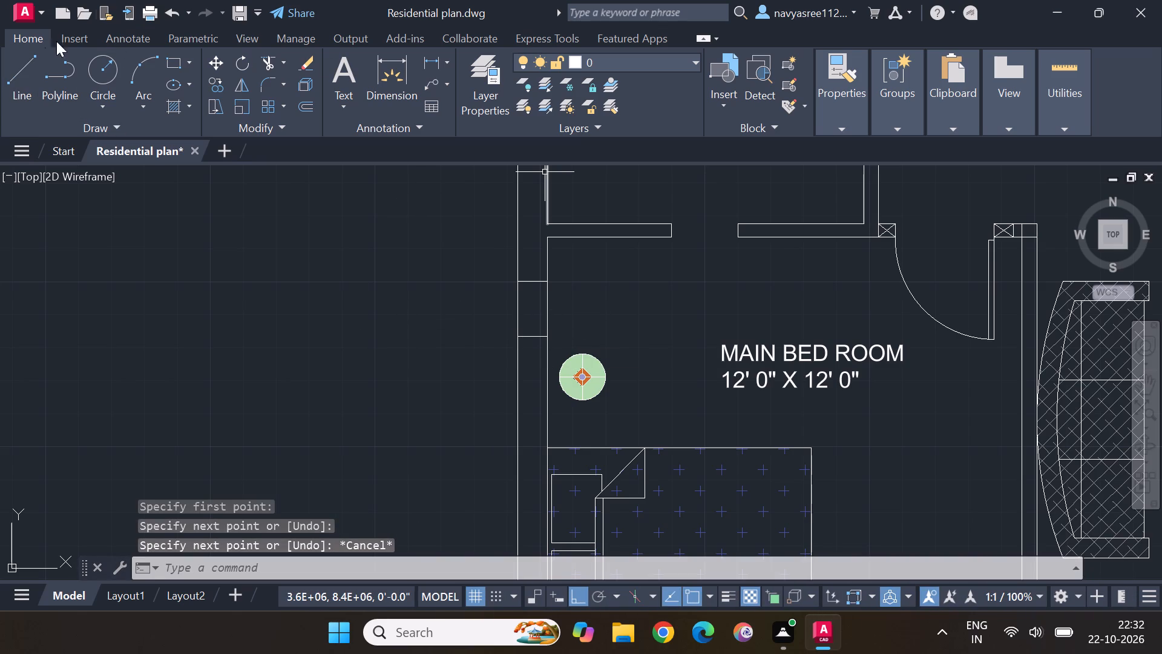
Draw the window's centre line within the main bedroom's outer wall, joining the two cross lines.
drag(27, 62, 32, 62)
click(534, 285)
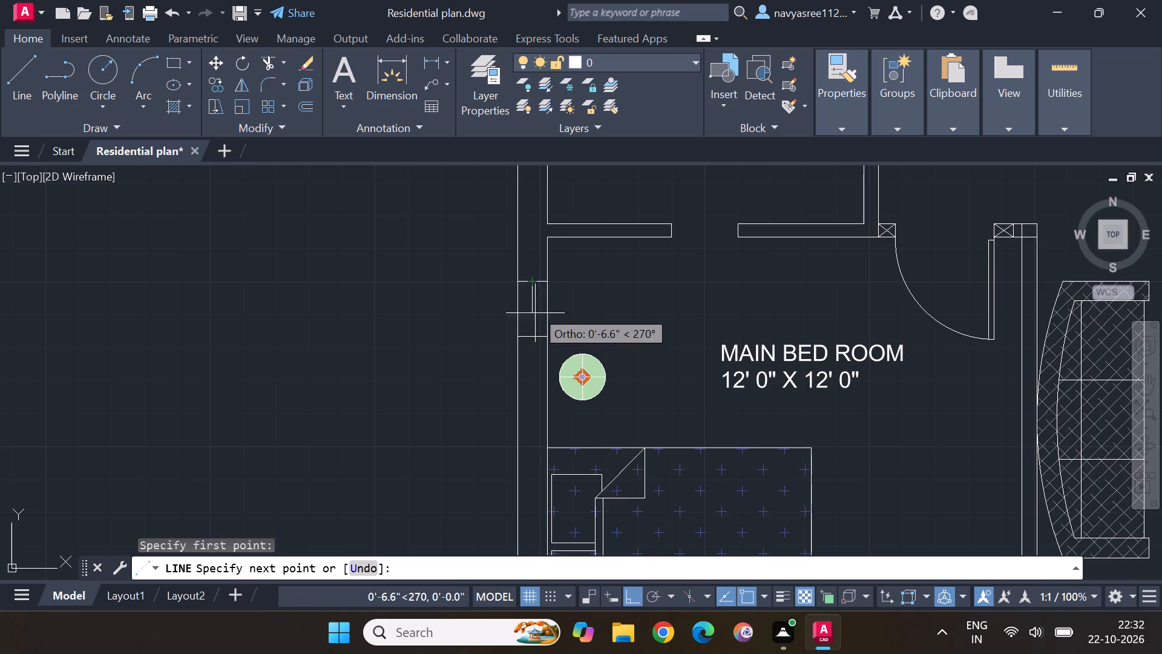
click(535, 332)
key(Escape)
Outline a window in the M. TOILET outer wall above the washbasin, 9" deep and about 1' 4" long, using connected lines.
scroll(592, 307, down, 1)
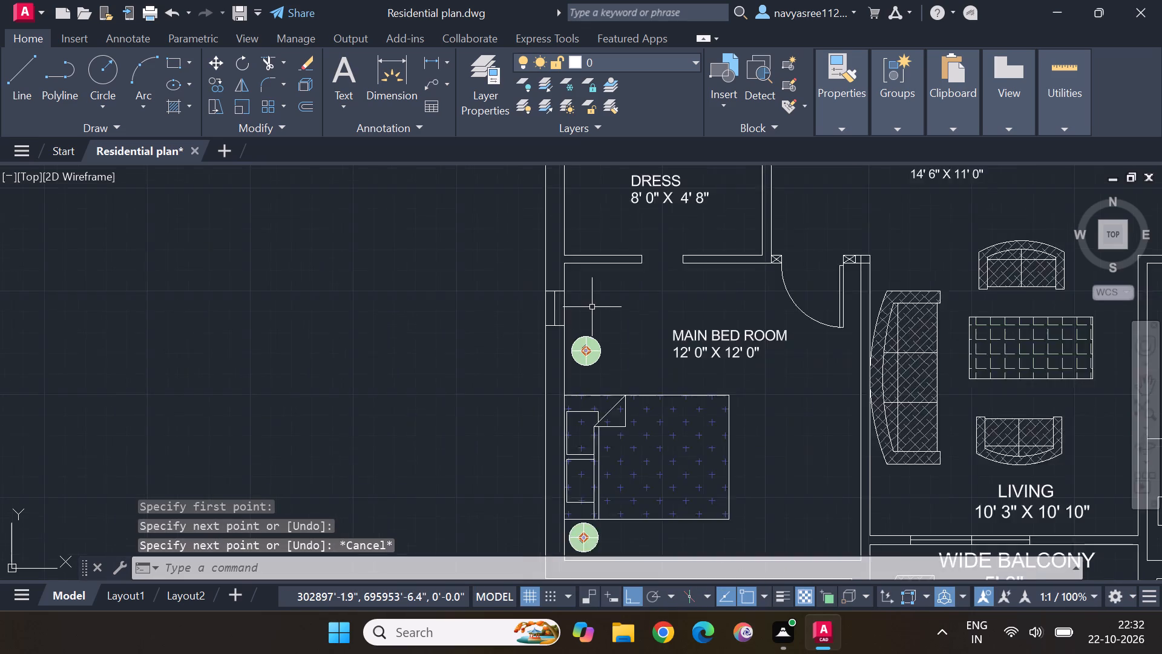
scroll(592, 306, down, 1)
middle_drag(634, 257, 629, 401)
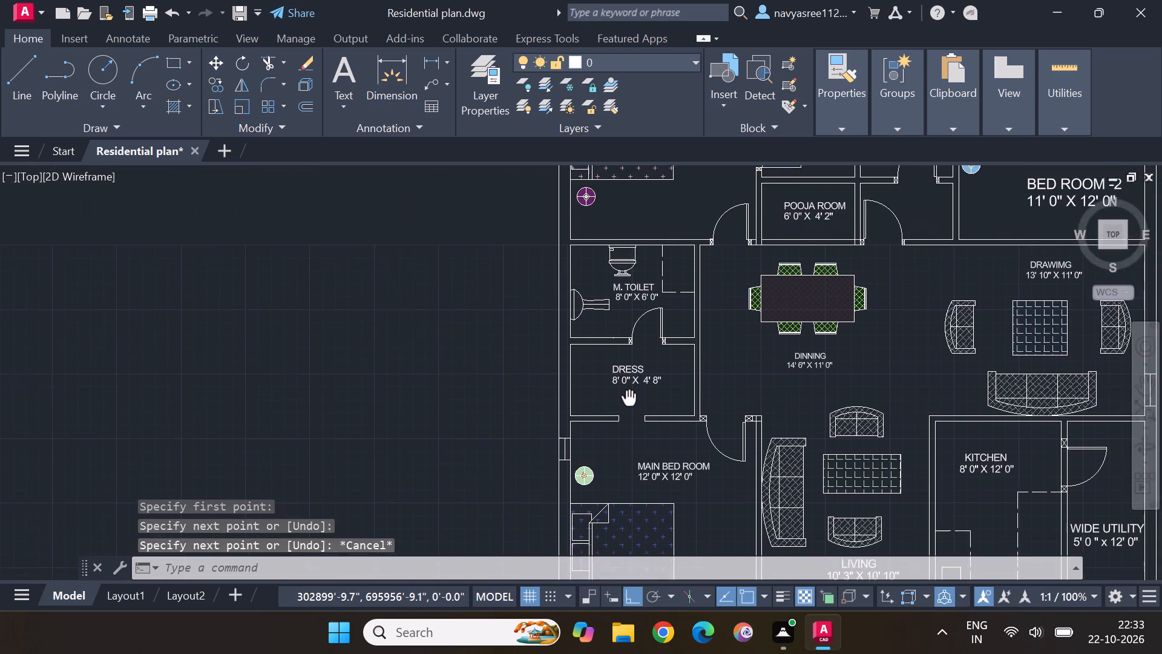
middle_drag(629, 401, 626, 440)
scroll(634, 332, down, 1)
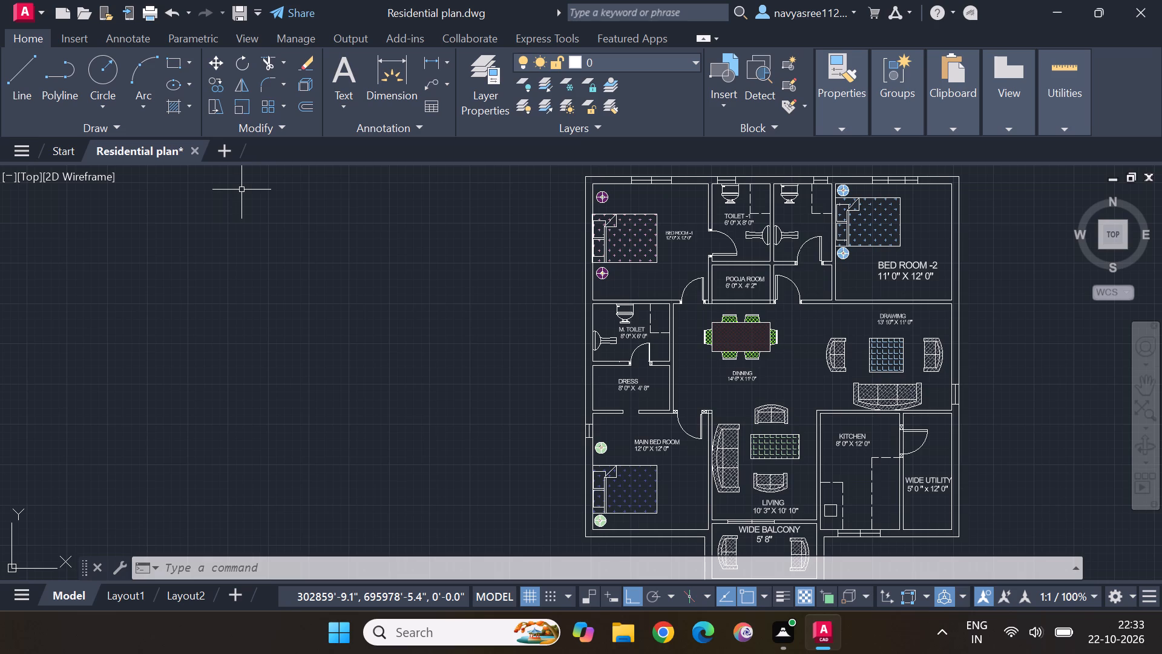
scroll(612, 351, up, 1)
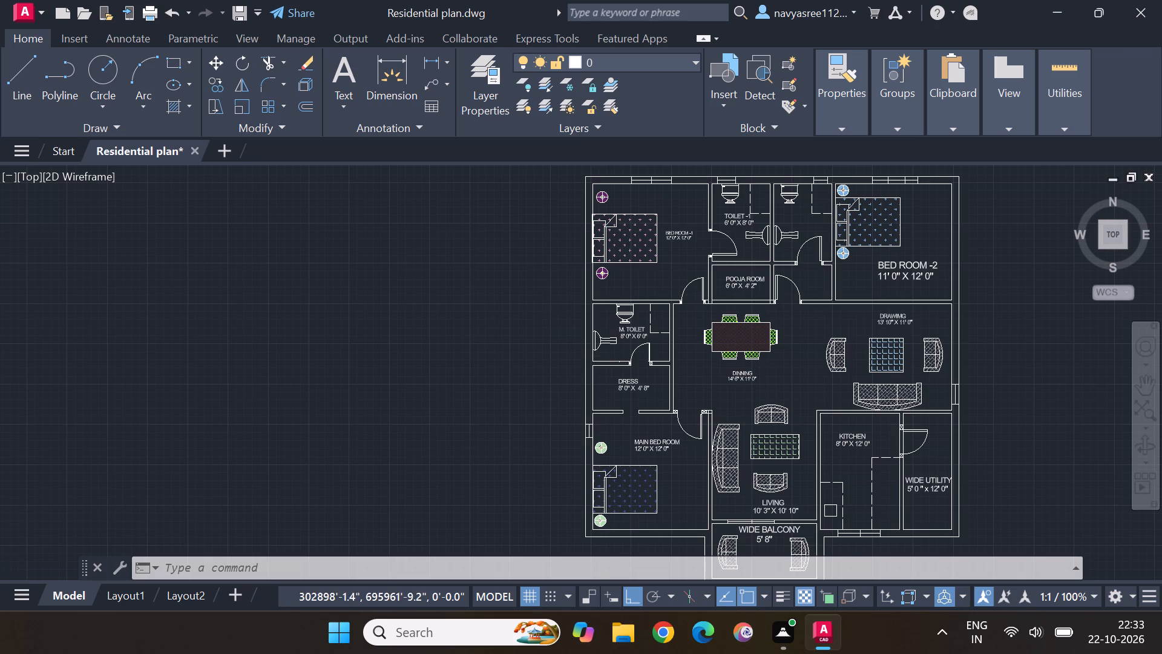
click(20, 65)
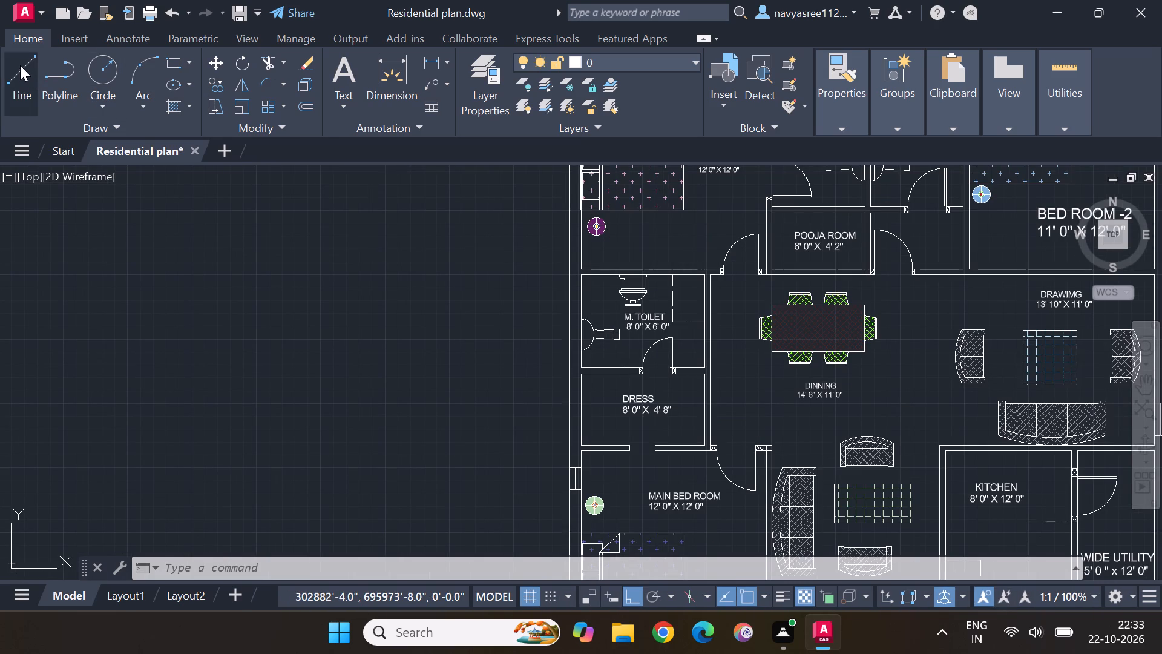
scroll(571, 296, up, 2)
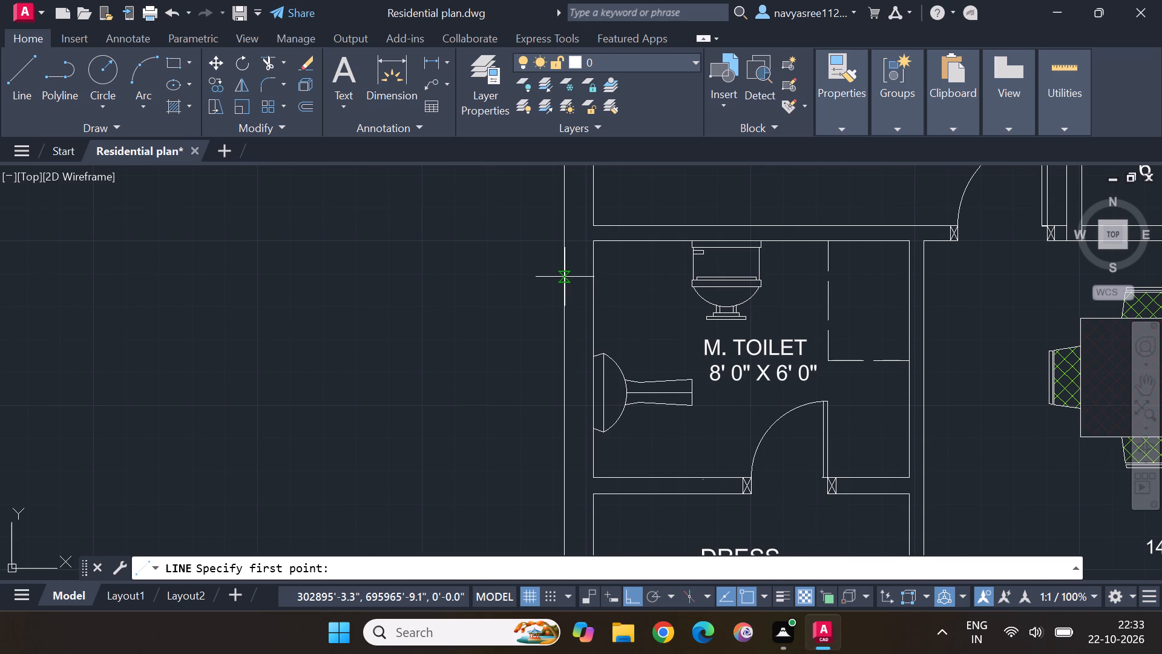
click(563, 277)
click(592, 274)
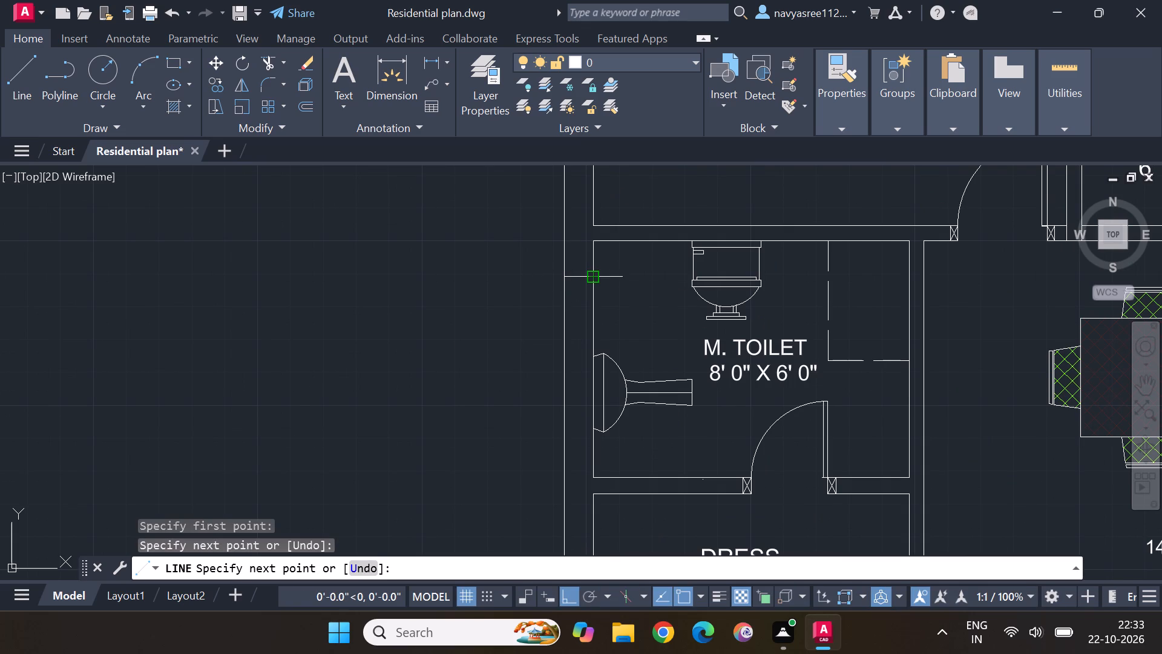
click(594, 329)
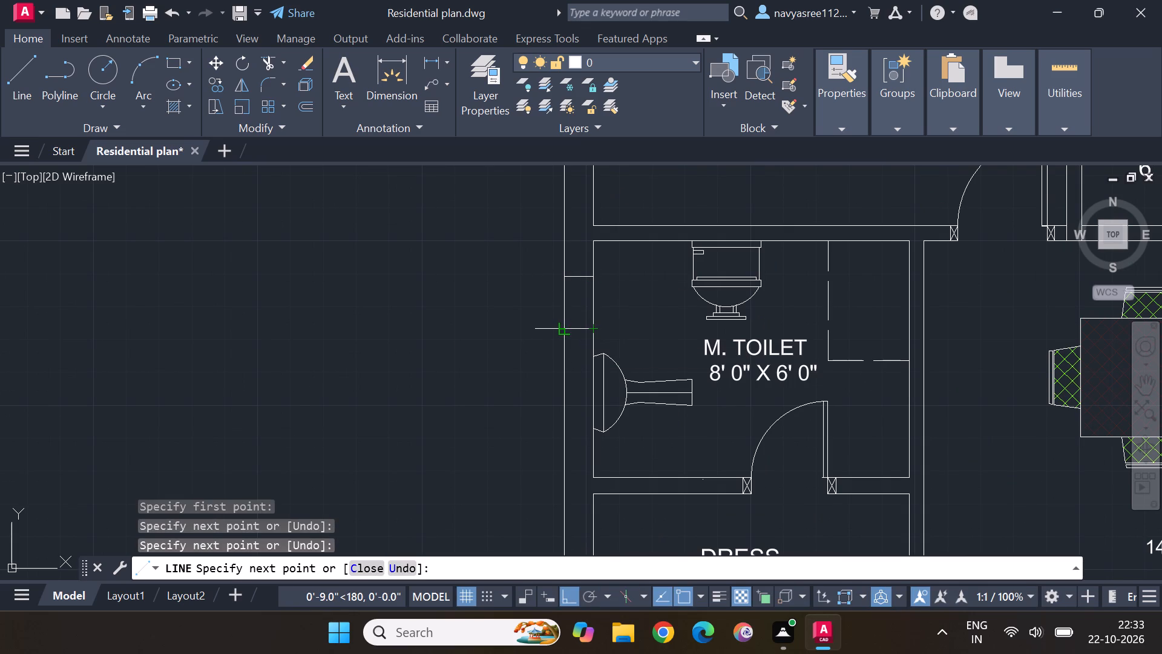
click(562, 329)
key(Escape)
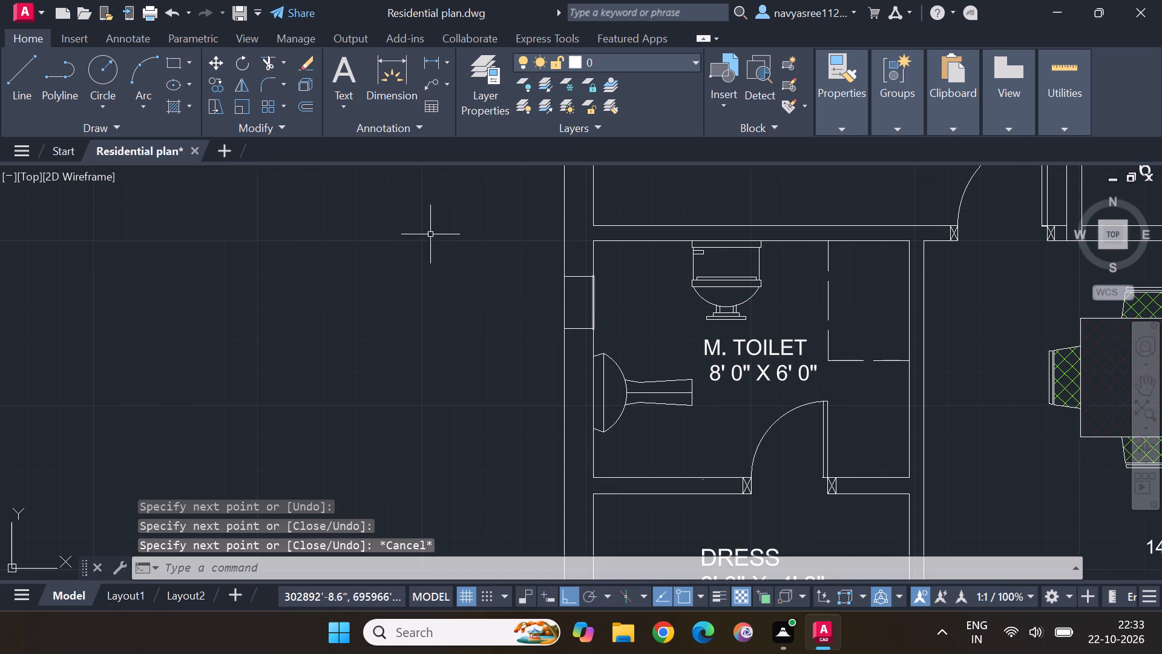
key(Escape)
Draw the centre line of the M. TOILET window between its two end lines.
click(27, 66)
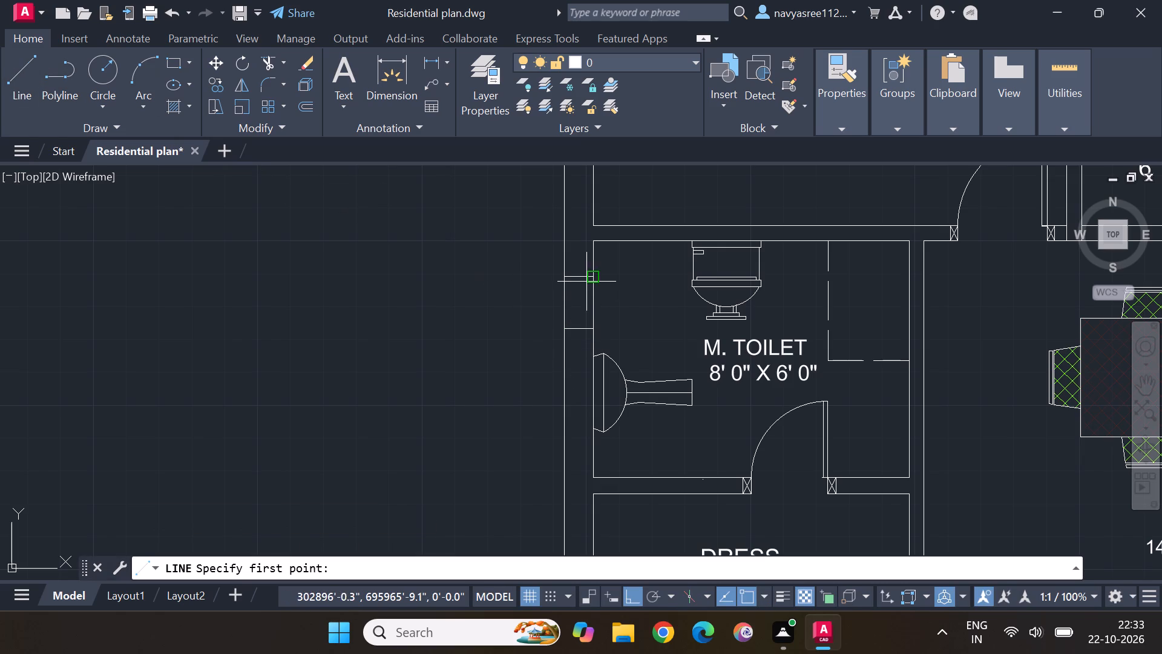
click(580, 278)
click(579, 326)
key(Escape)
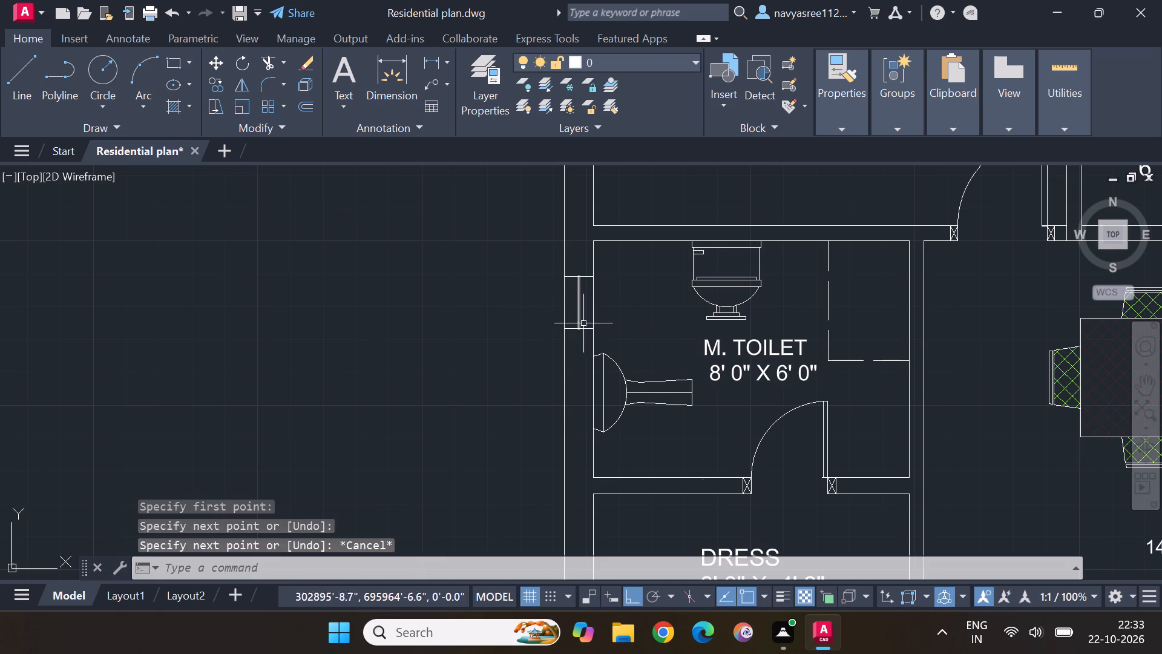
Draw two 9" cross lines through BED ROOM -1's outer wall, just below the lower bedside lamp, as window ends.
key(Escape)
key(Escape)
scroll(624, 299, down, 1)
middle_drag(626, 298, 626, 481)
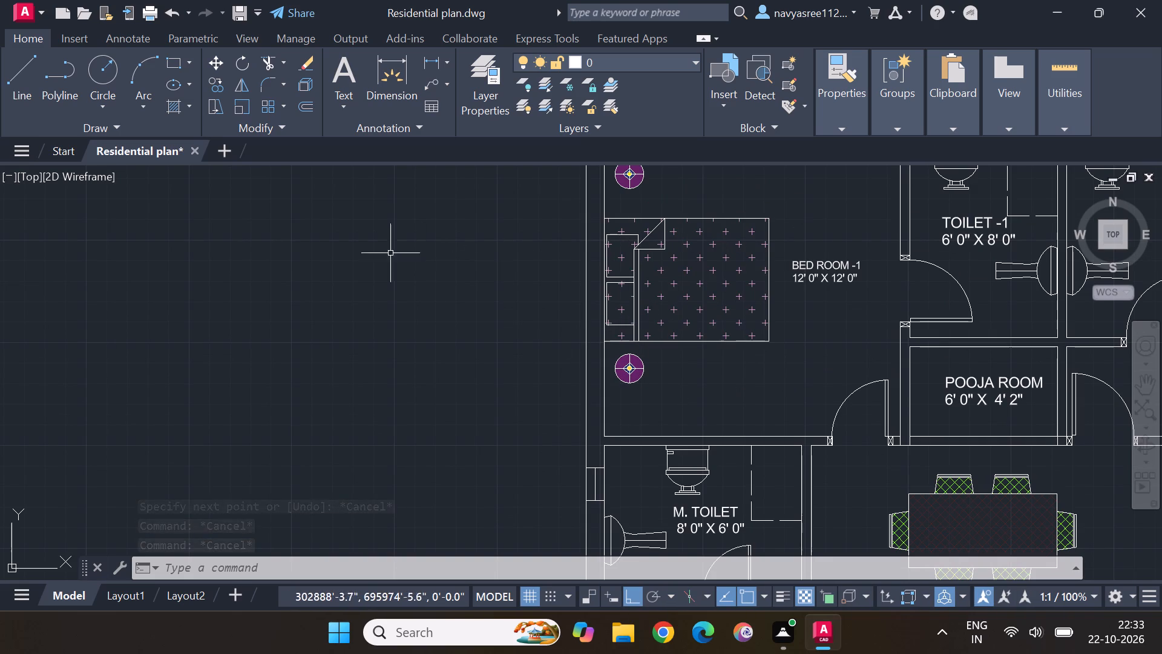
click(22, 64)
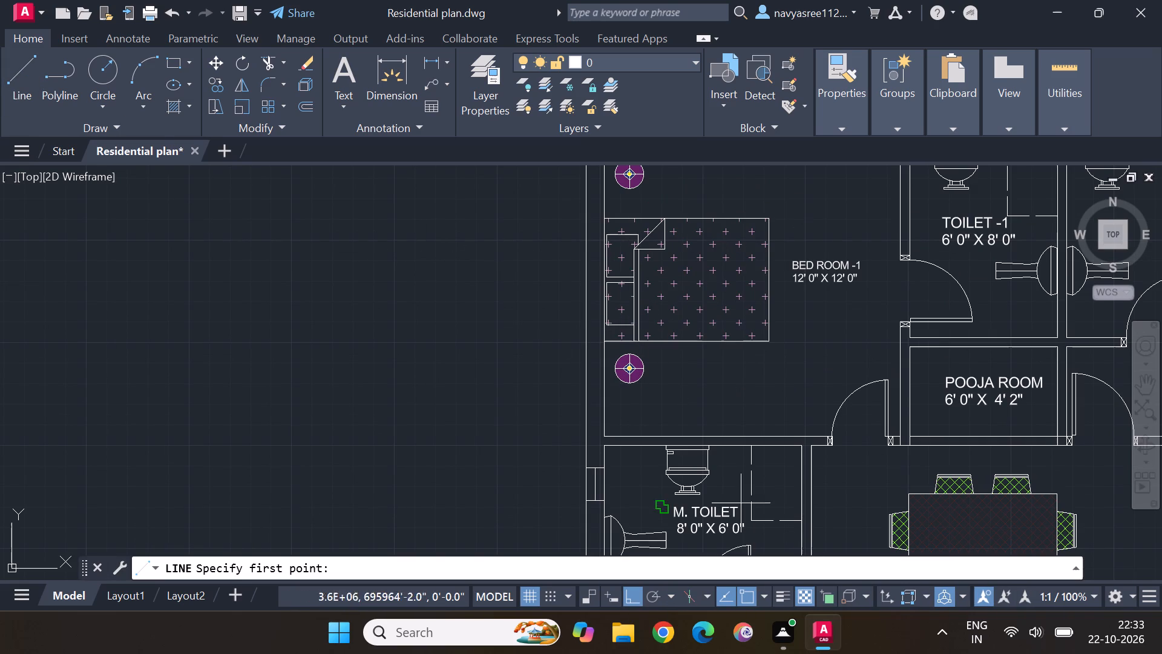
click(586, 376)
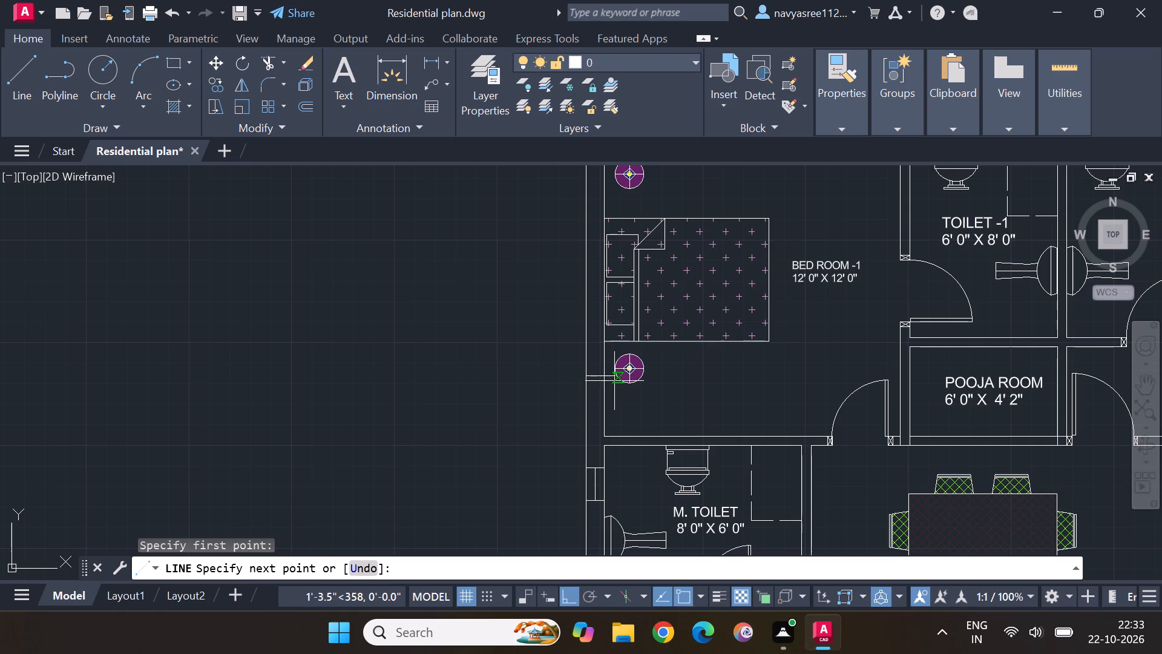
click(606, 381)
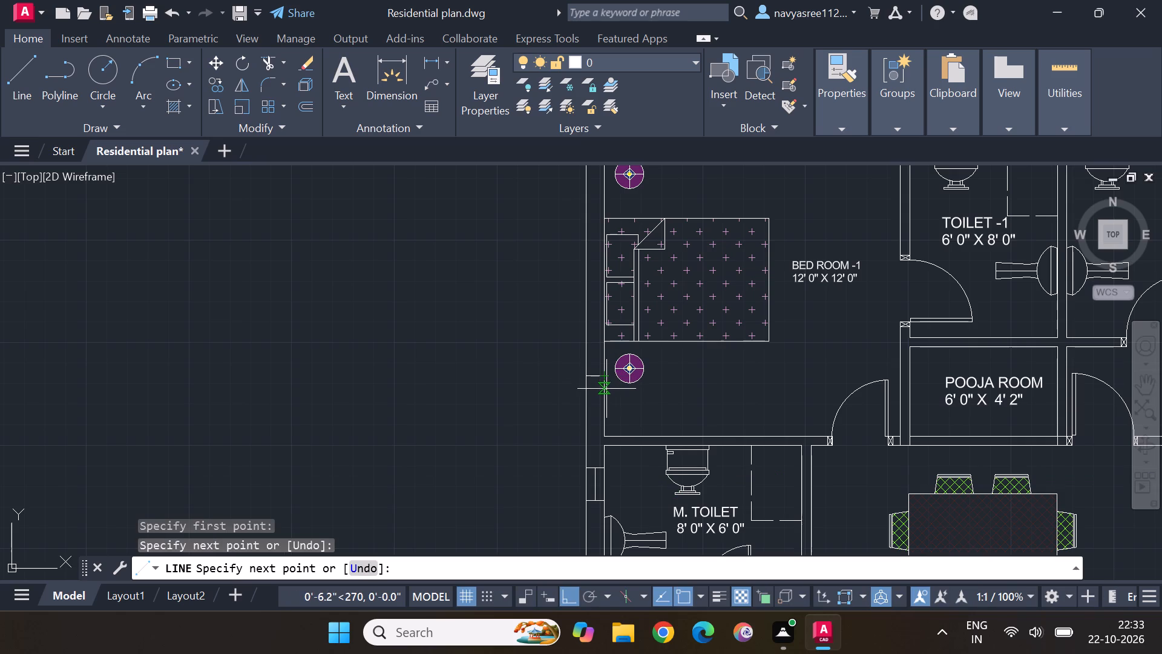
key(Escape)
drag(19, 70, 25, 70)
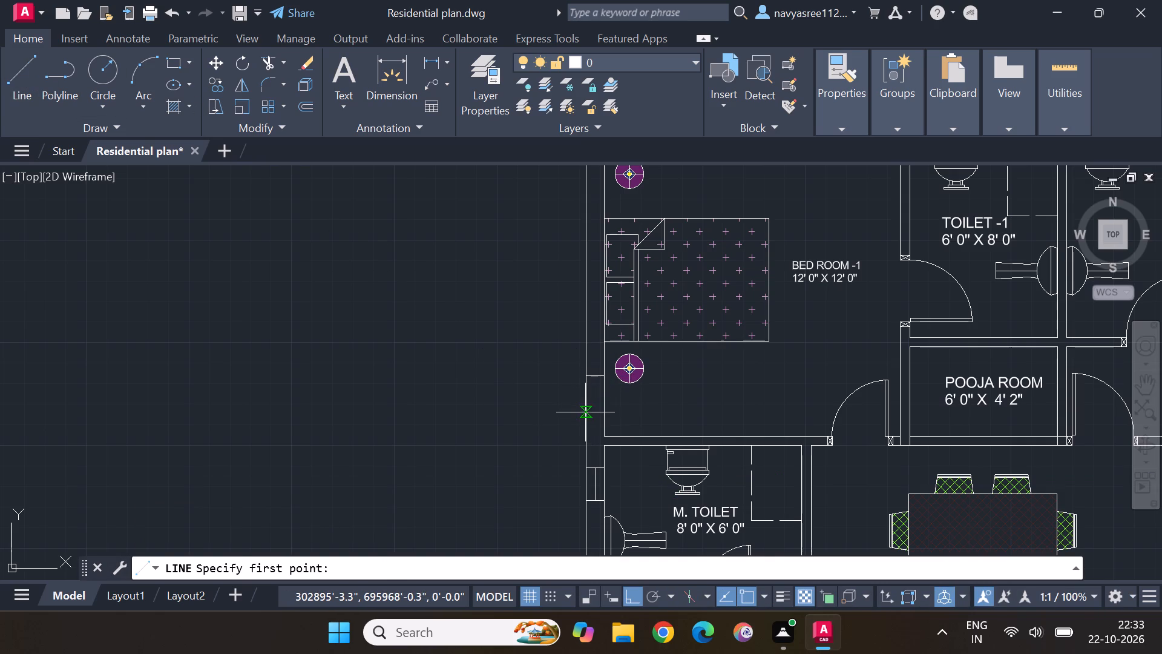
click(585, 412)
click(602, 416)
key(Escape)
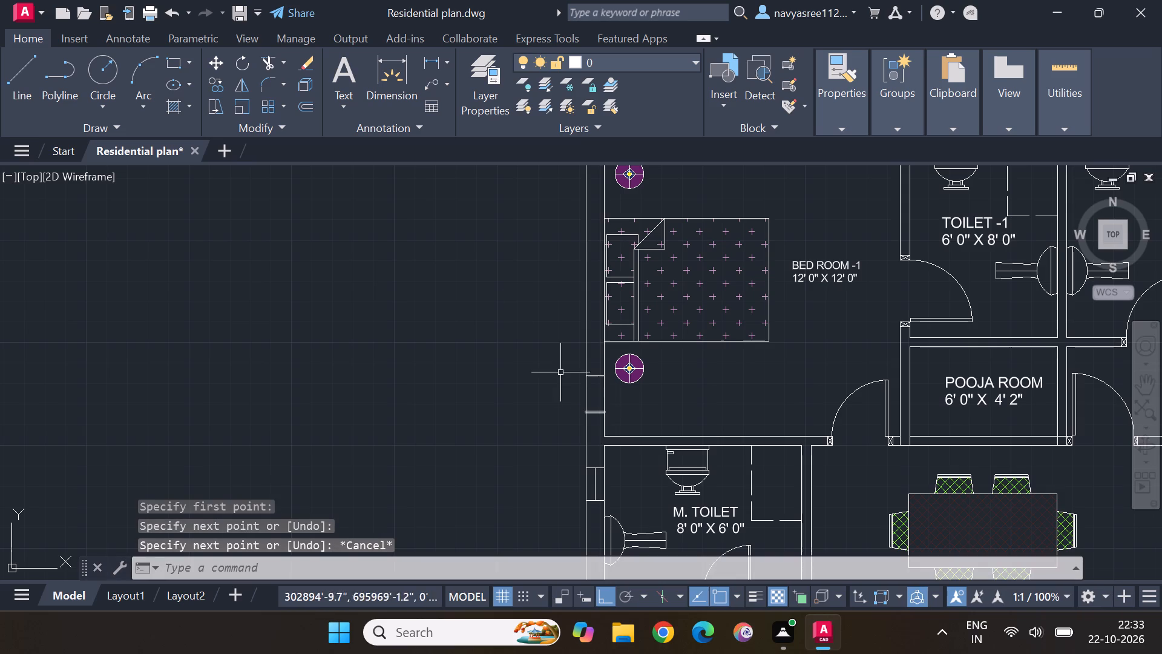
Draw the new BED ROOM -1 window's centre line, about 1' 6" long, between the midpoints of its two end lines.
click(24, 64)
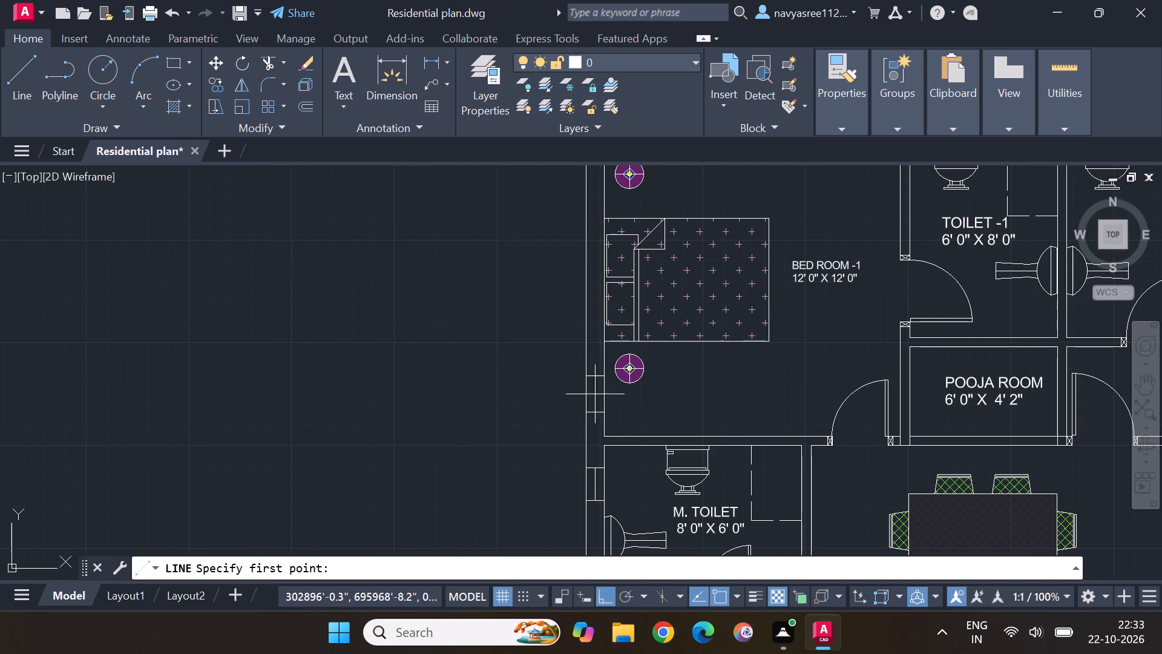
click(596, 377)
click(591, 406)
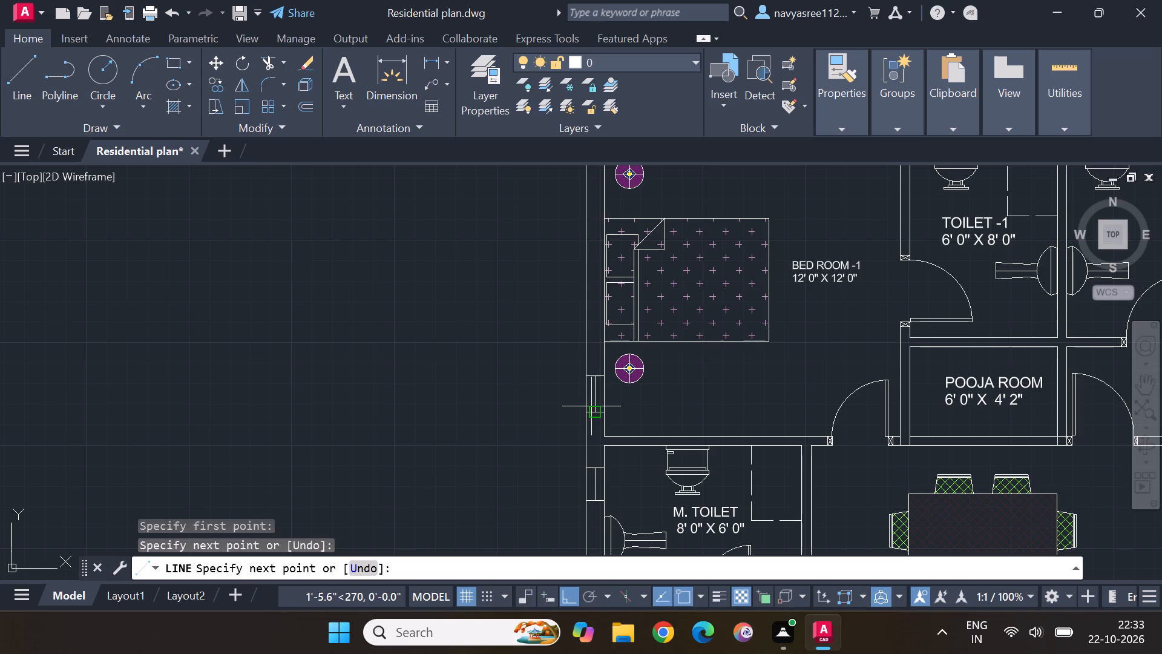
key(Escape)
key(Escape)
key(Escape)
key(Escape)
Examine the whole plan, checking the outer walls, windows and rooms on all sides.
scroll(714, 405, down, 1)
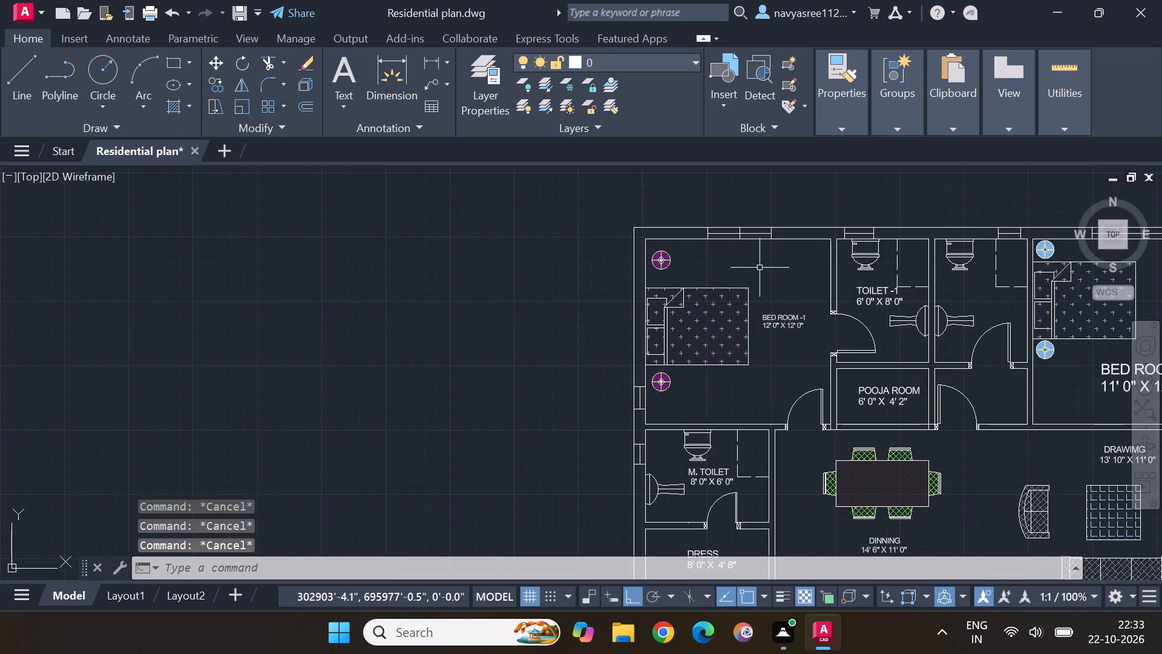
middle_drag(760, 266, 551, 257)
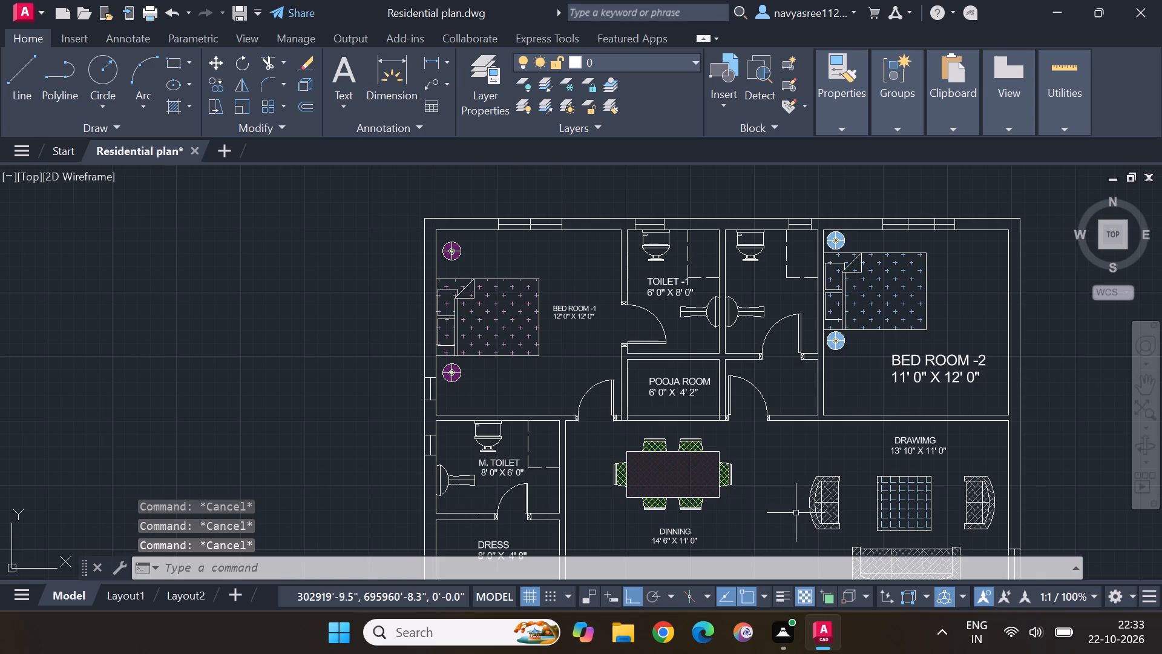
middle_drag(789, 511, 791, 424)
scroll(791, 423, down, 2)
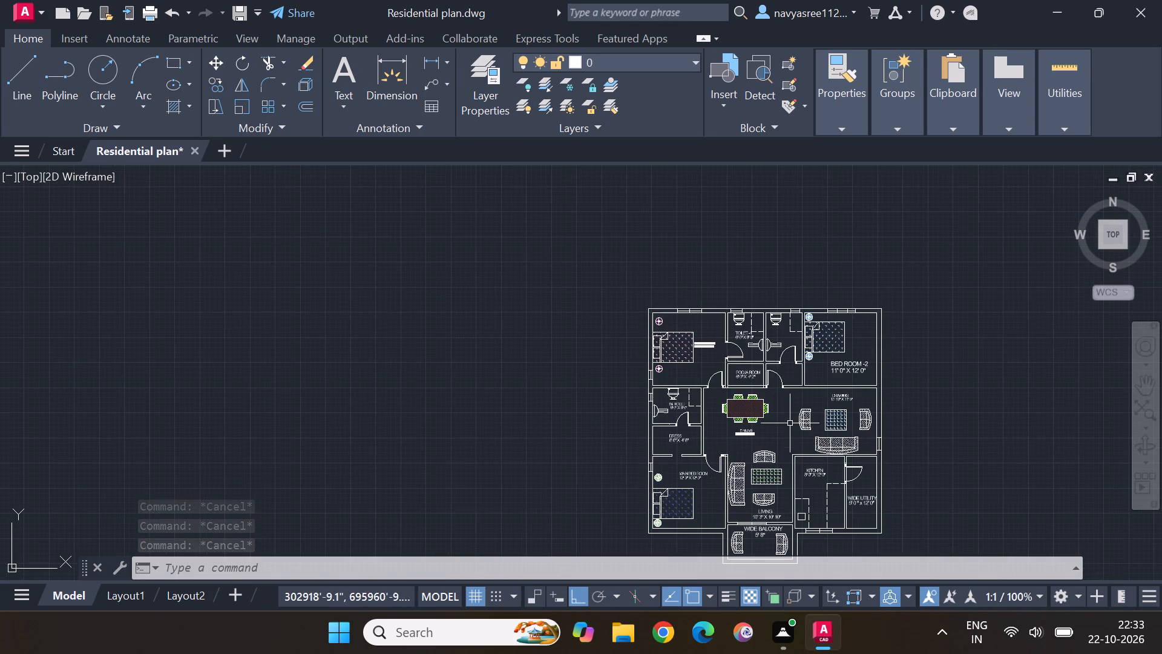
middle_drag(787, 435, 792, 377)
scroll(852, 519, up, 1)
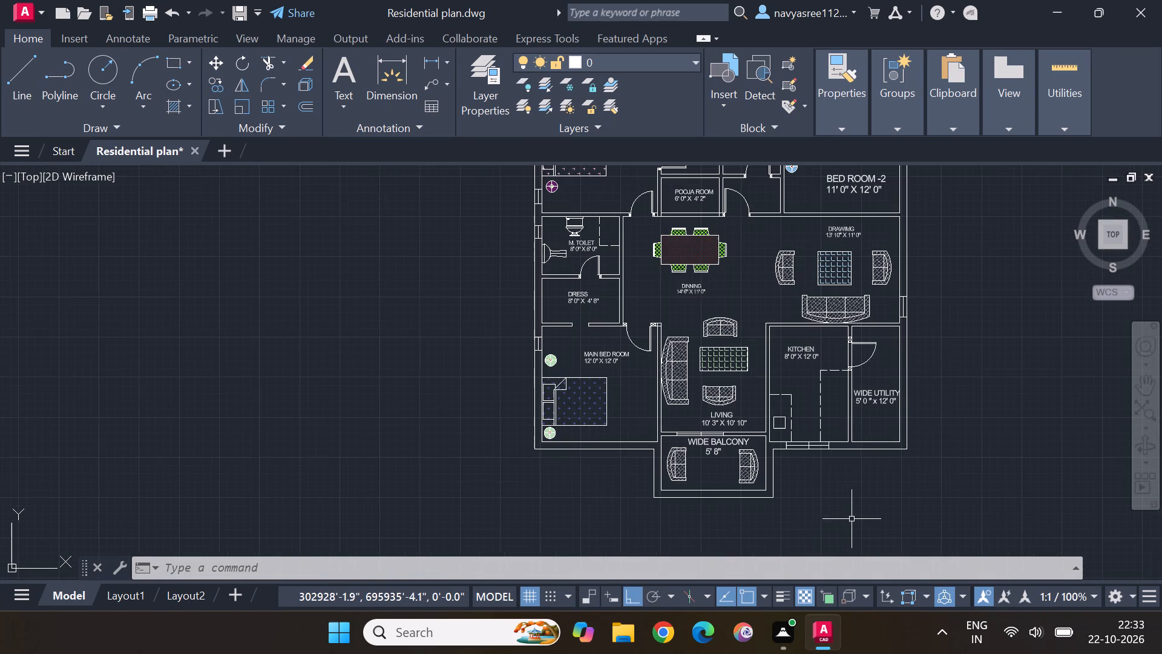
middle_drag(934, 340, 904, 414)
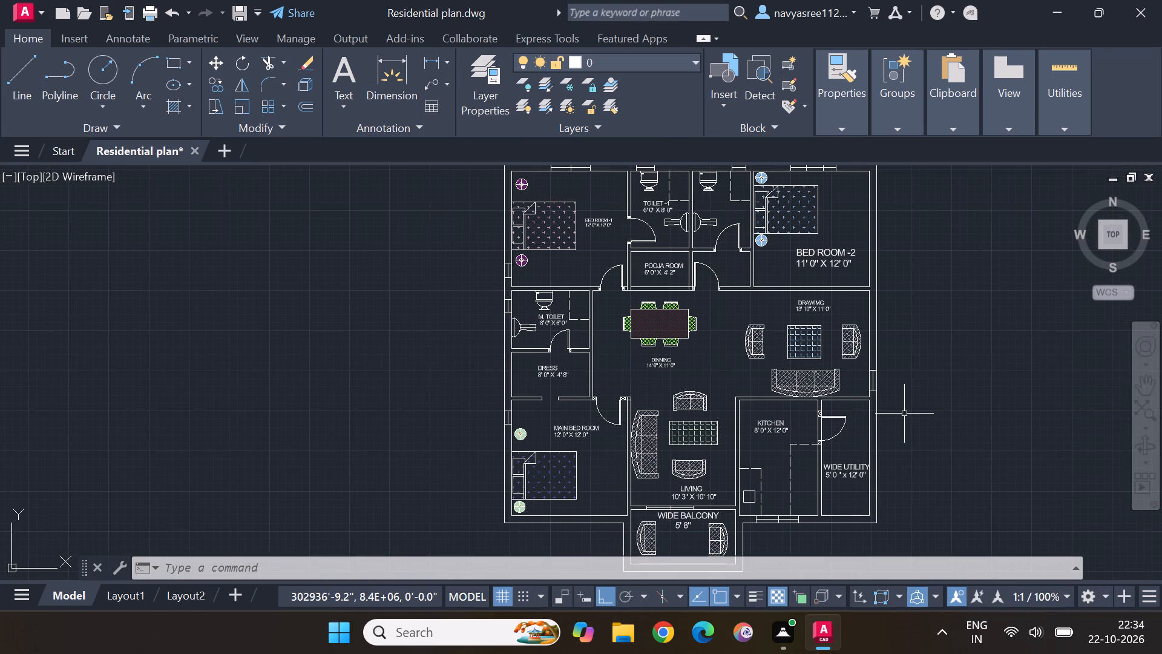
scroll(904, 398, down, 1)
scroll(914, 339, up, 1)
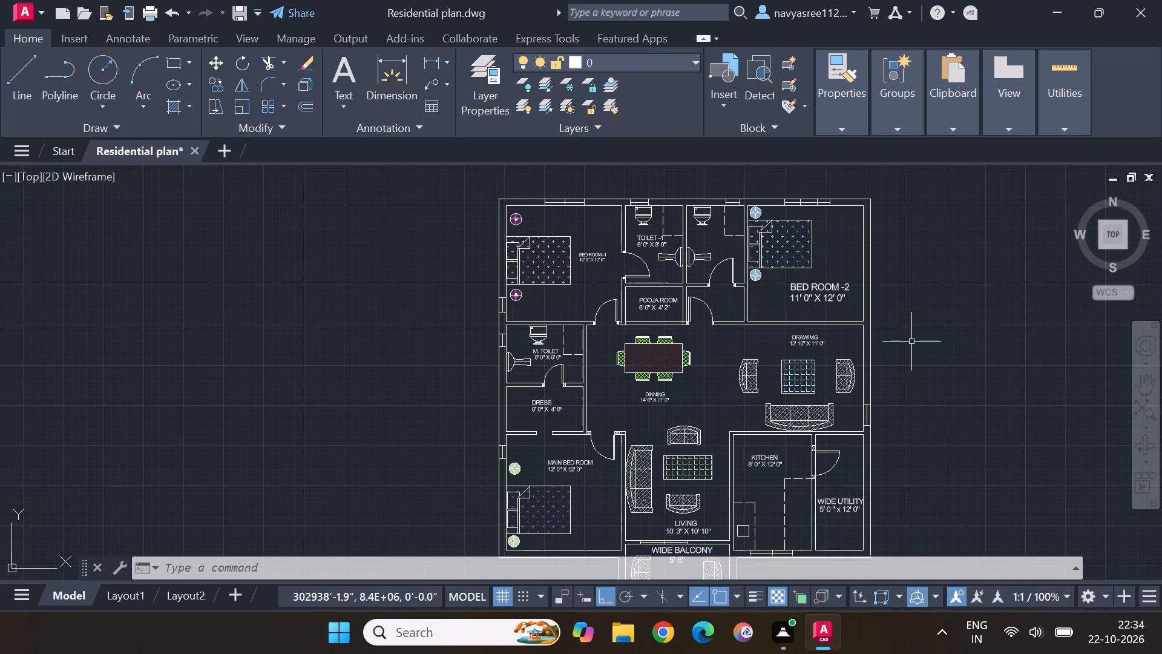
middle_drag(844, 235, 962, 421)
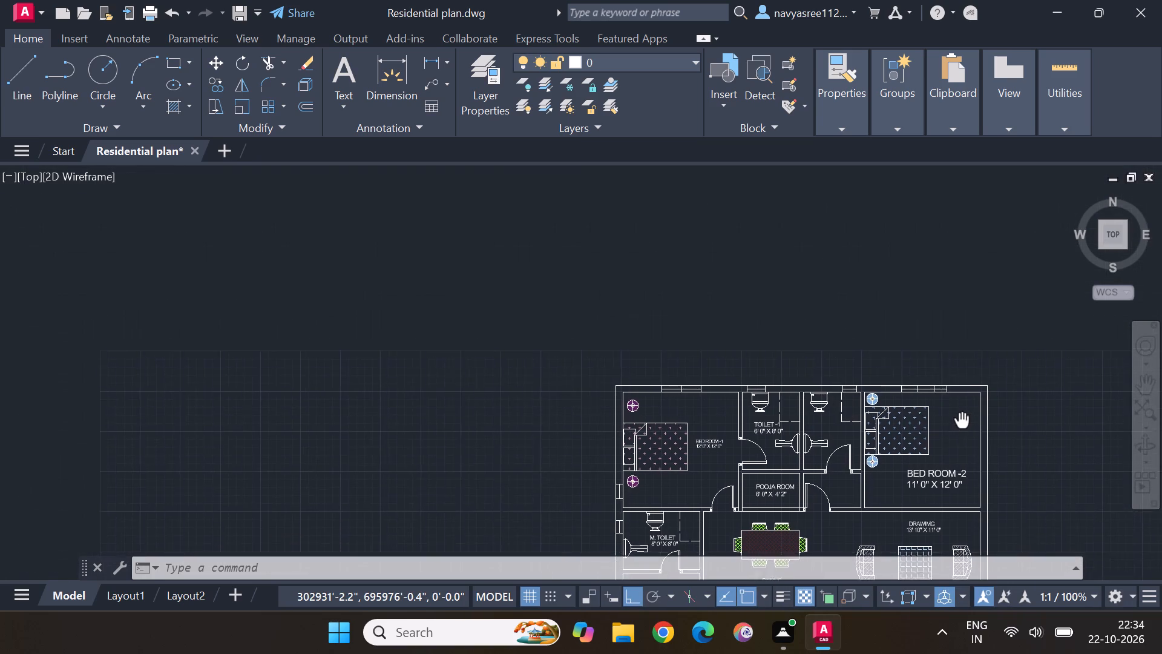
middle_drag(962, 421, 896, 372)
key(Escape)
key(Escape)
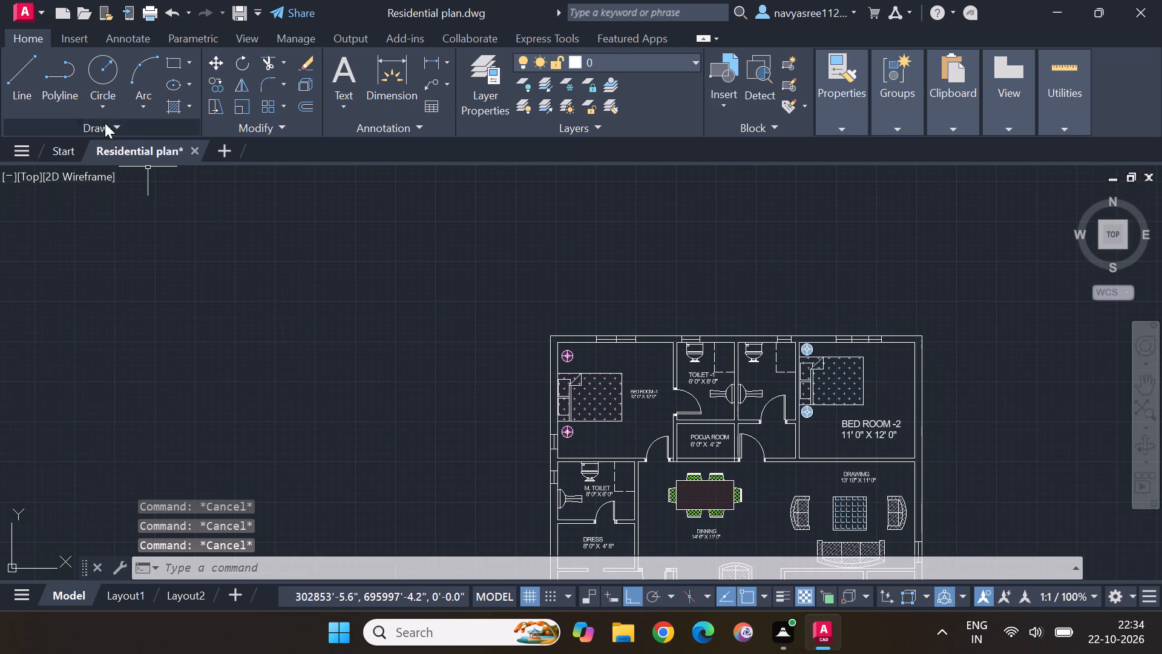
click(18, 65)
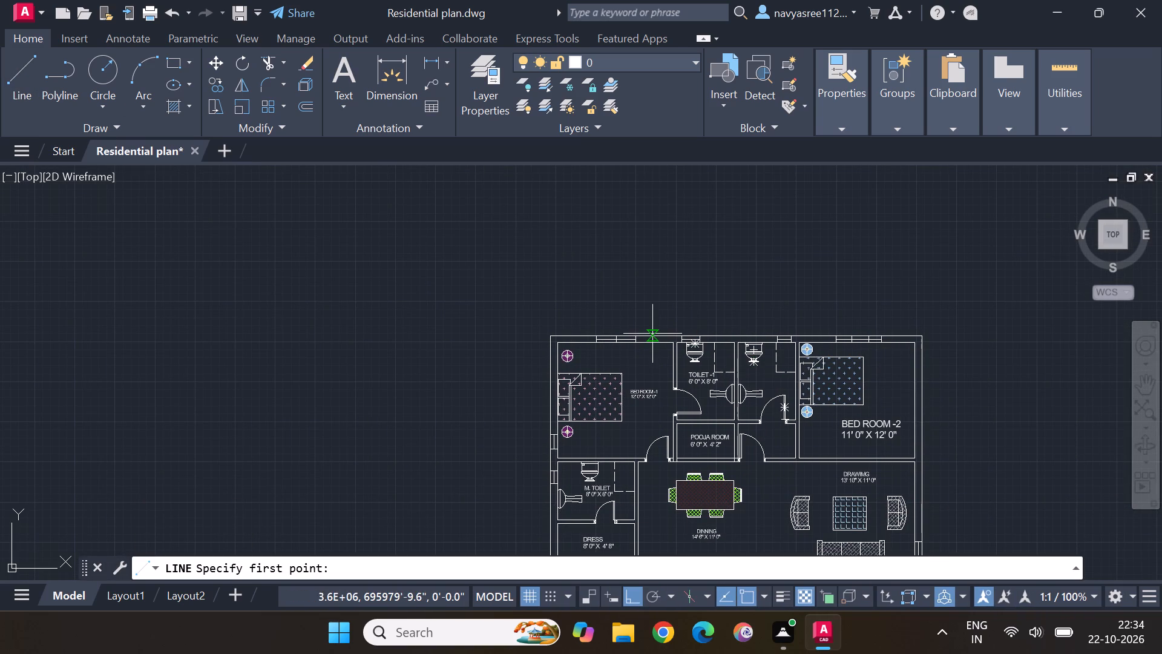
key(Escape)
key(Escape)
Stretch the toilet block's two side wall lines straight up past the outer wall, about 6' for the one beside BED ROOM -1.
scroll(689, 338, up, 2)
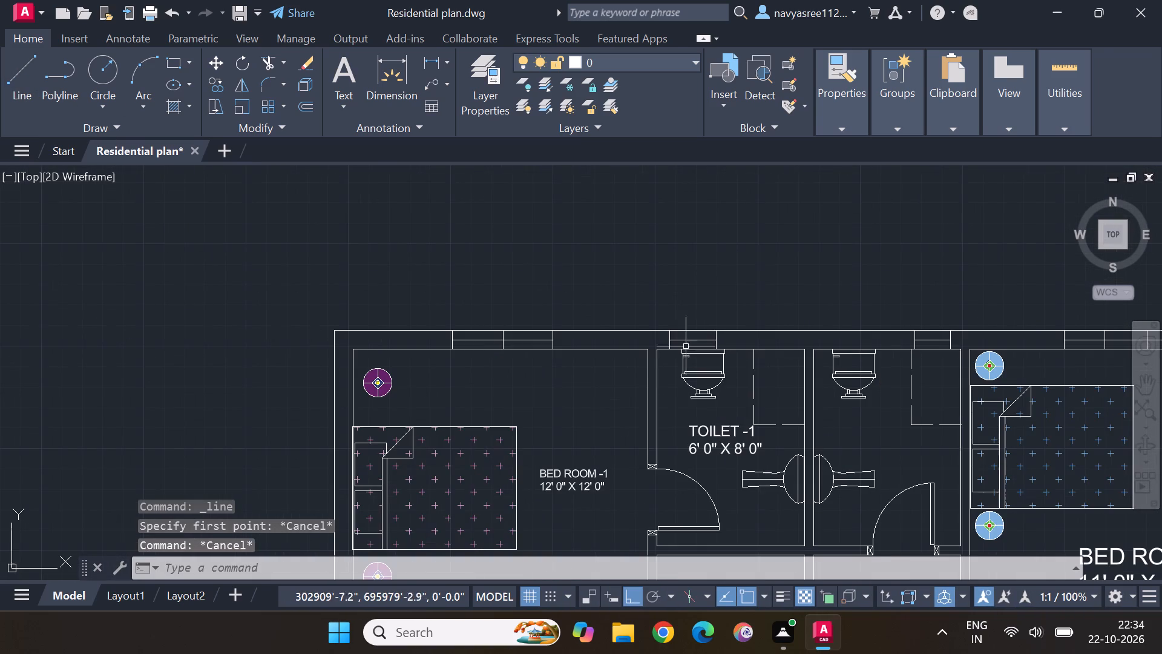
click(647, 374)
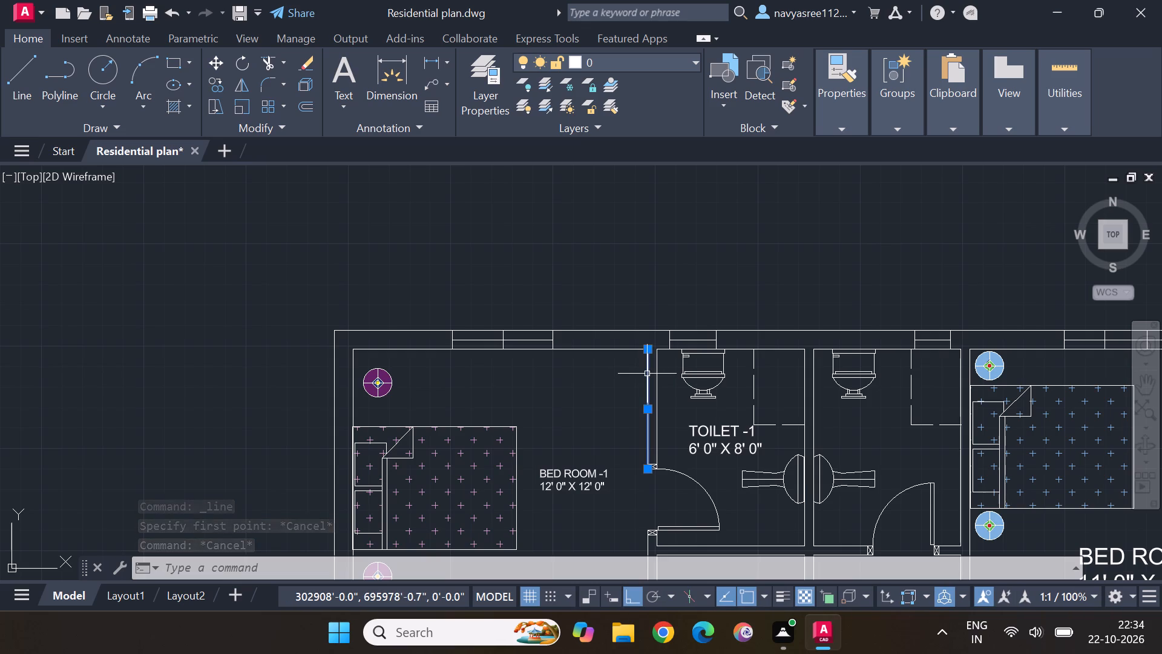
click(648, 346)
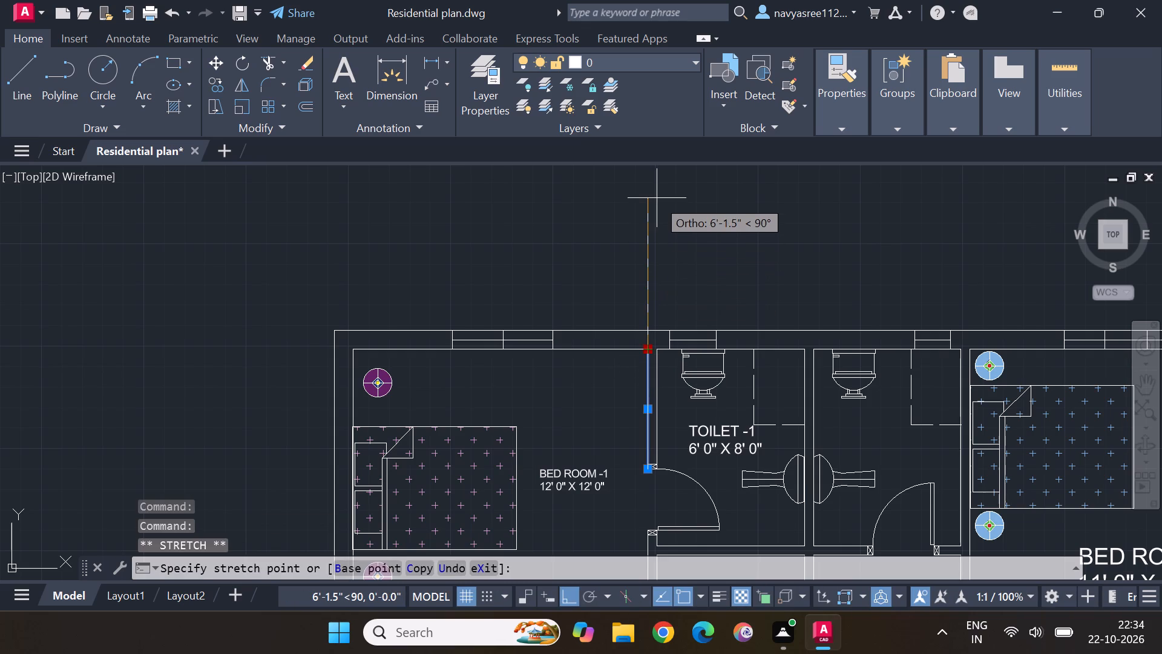
click(651, 203)
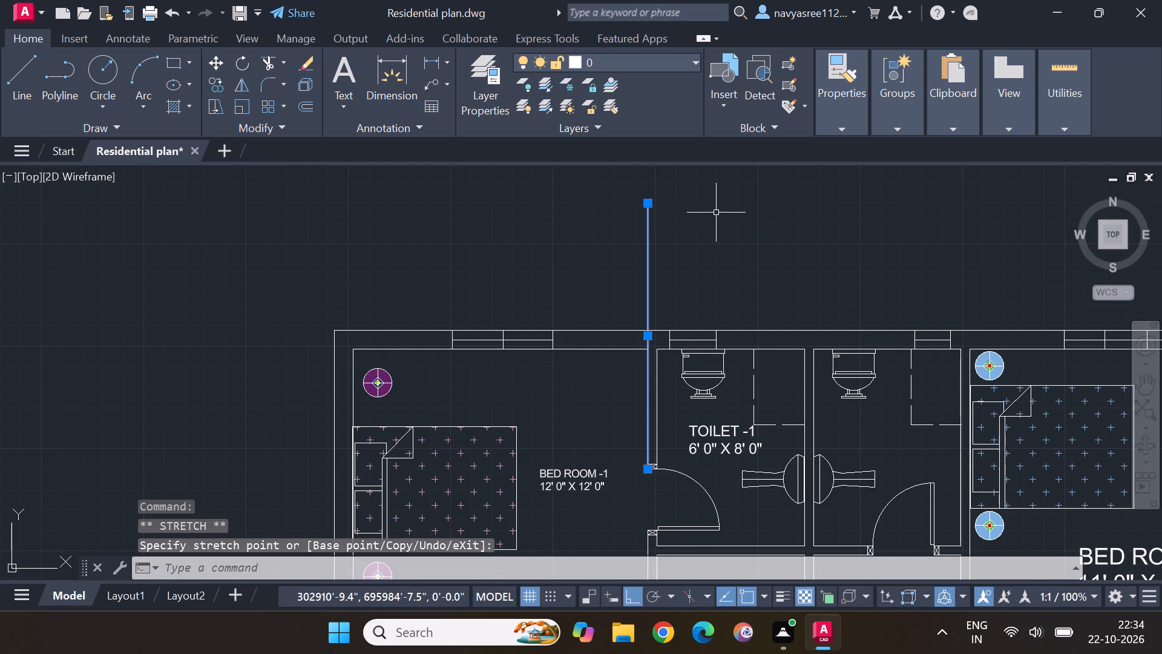
click(968, 366)
click(969, 352)
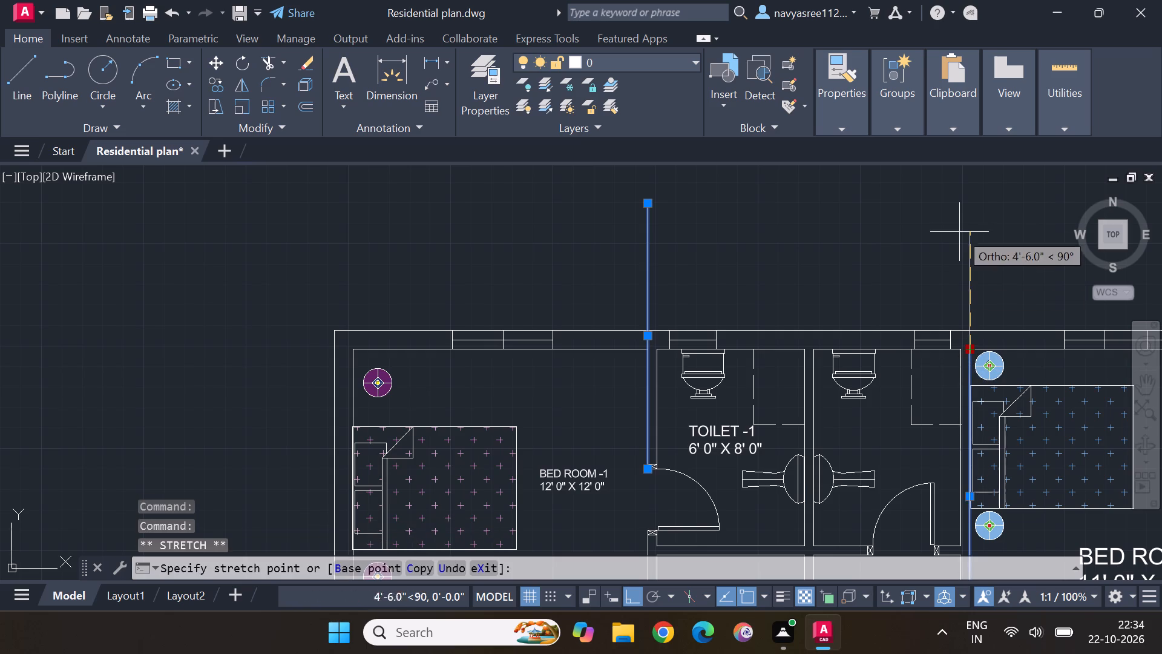
click(959, 182)
key(Escape)
key(Escape)
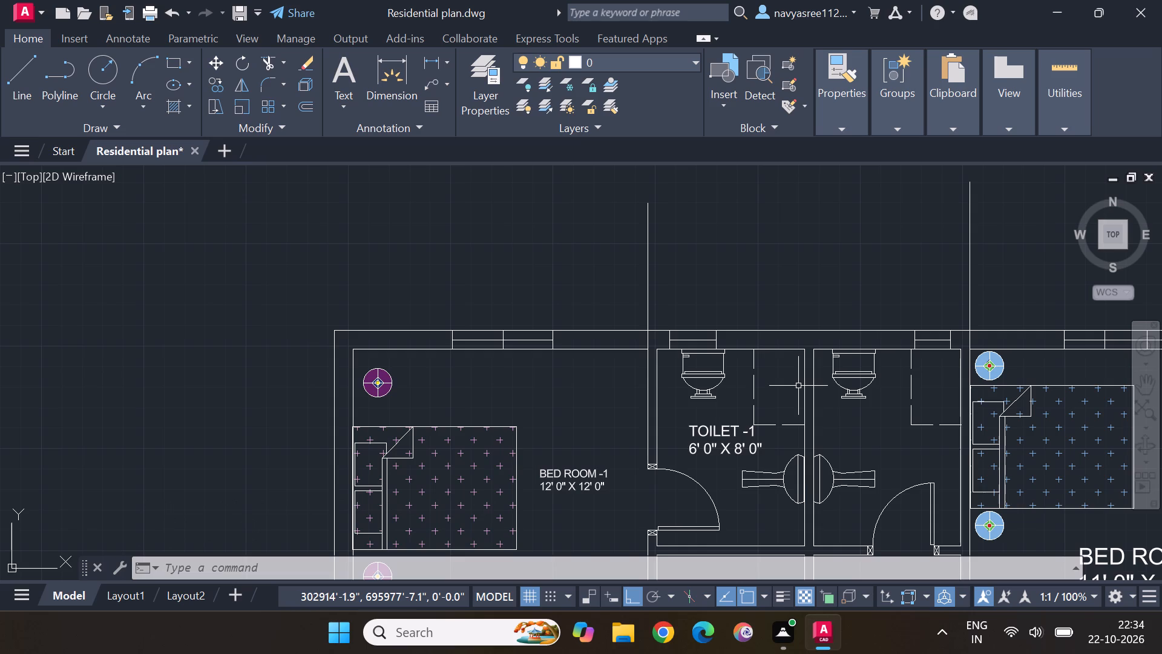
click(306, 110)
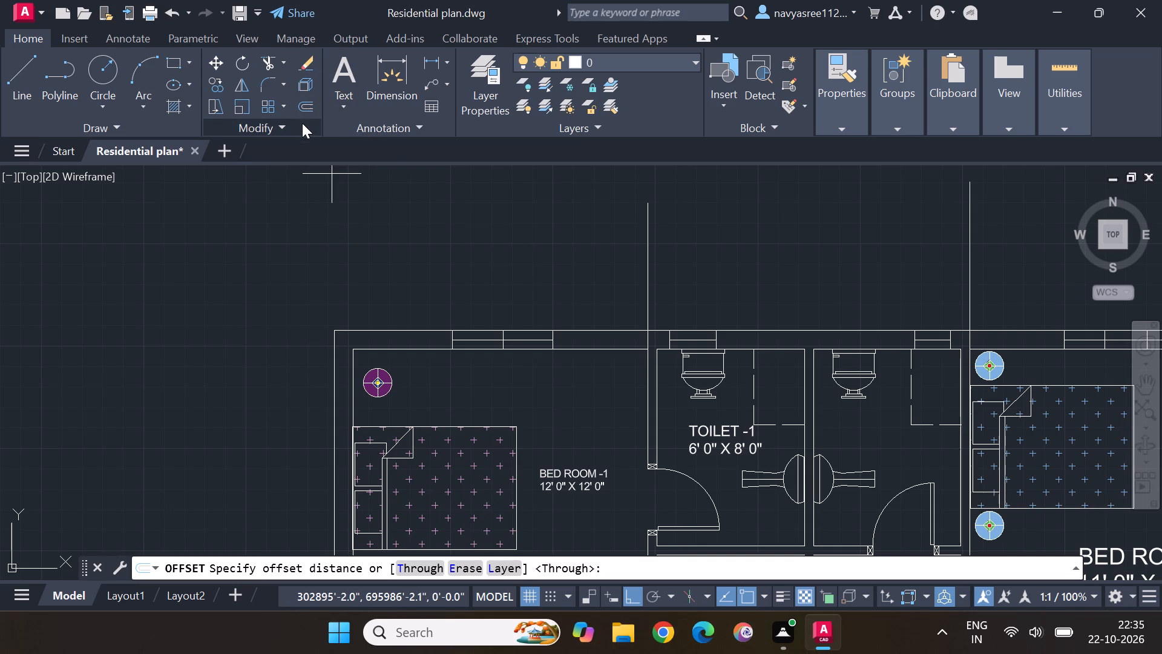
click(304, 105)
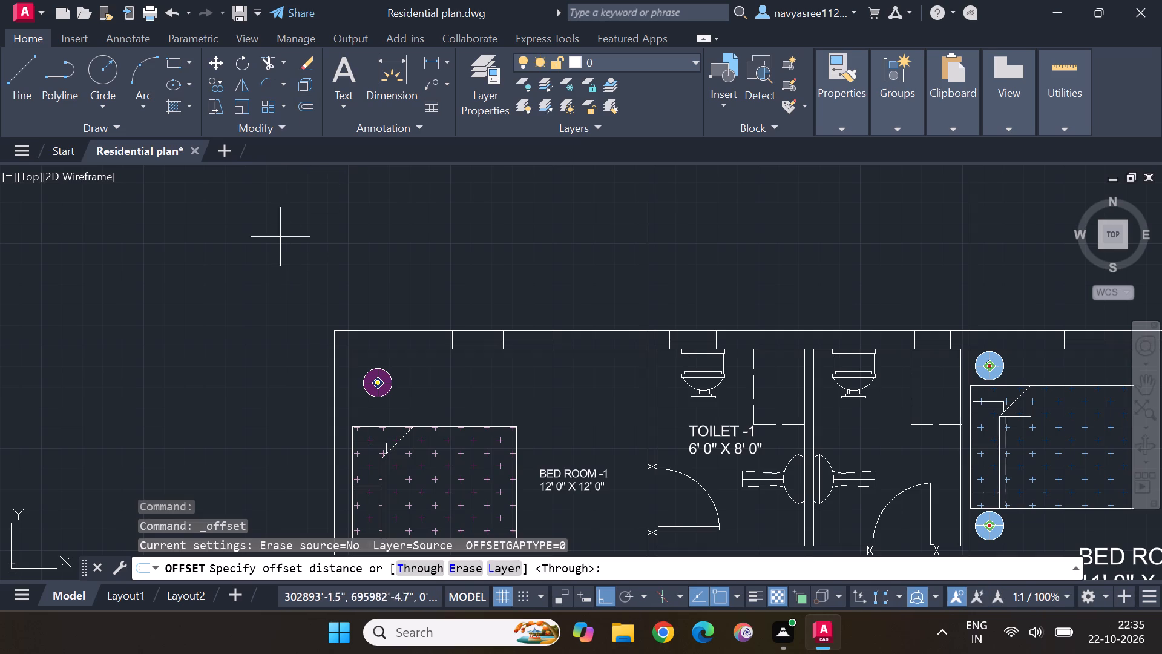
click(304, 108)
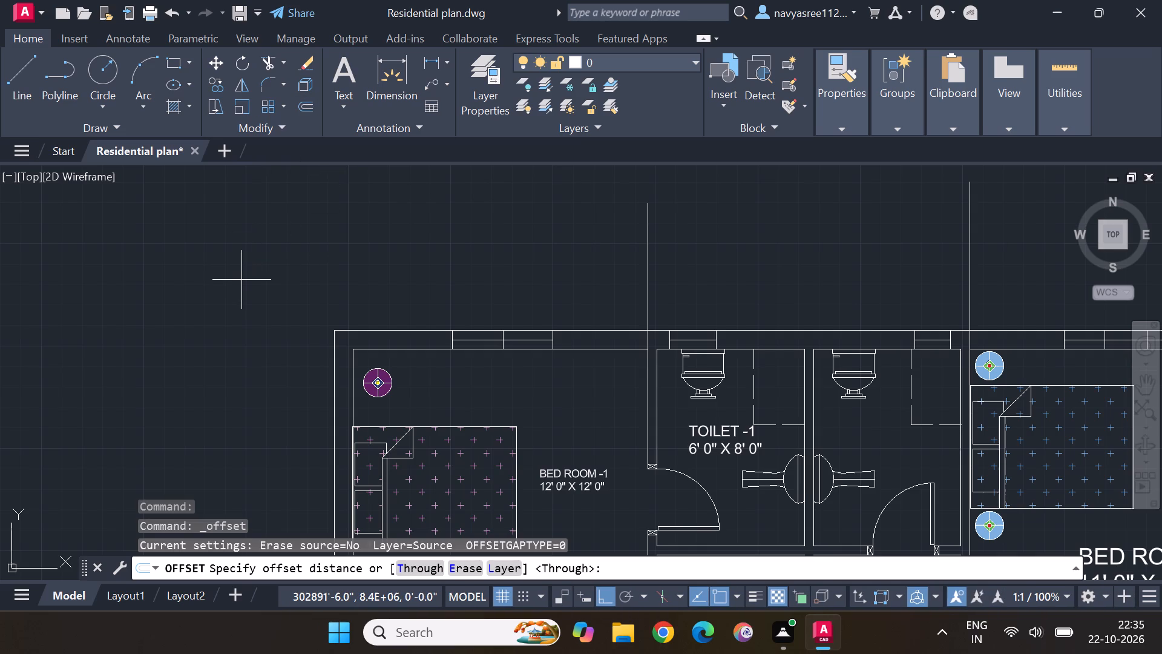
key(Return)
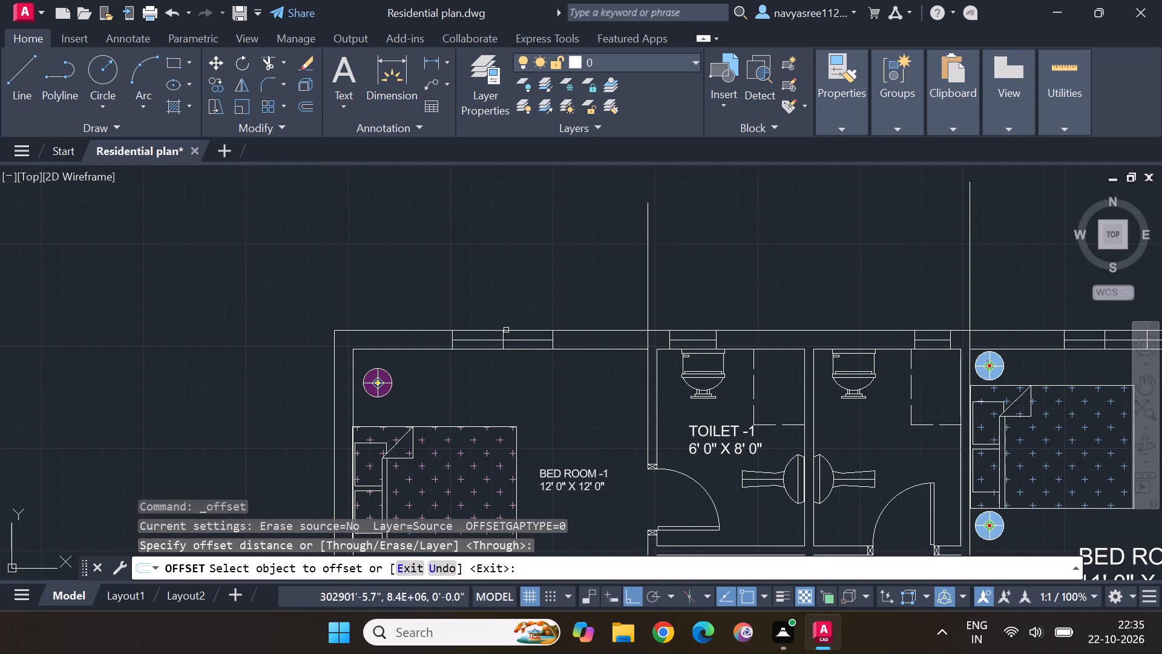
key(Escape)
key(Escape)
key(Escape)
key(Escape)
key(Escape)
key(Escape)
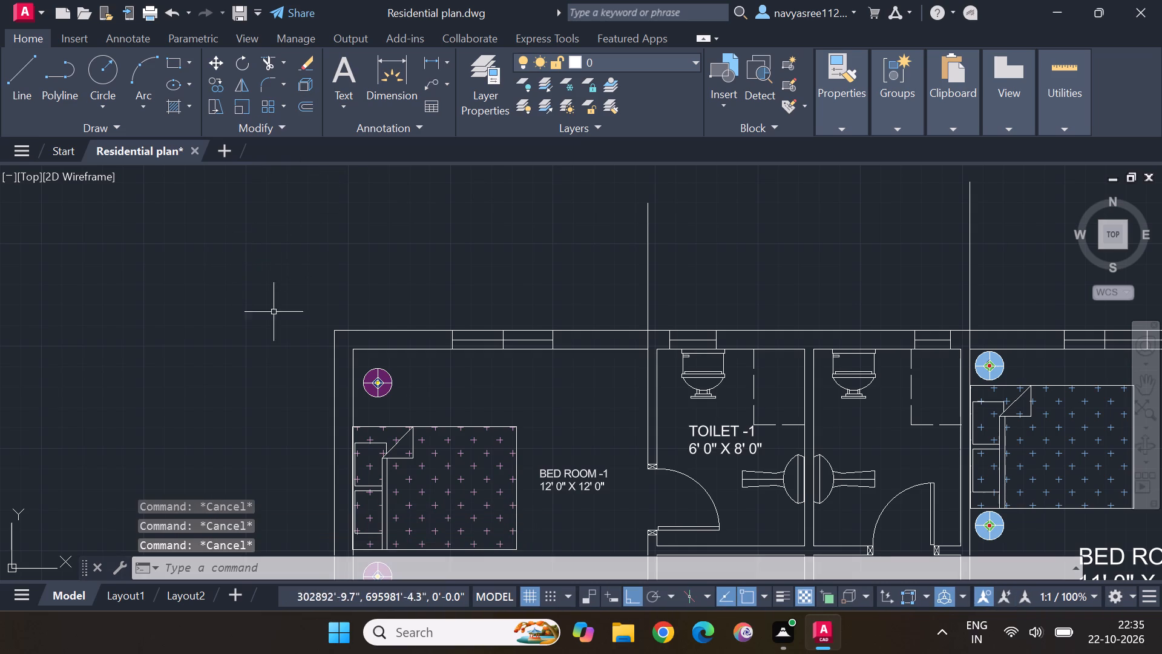
Offset the outer face line of the wall above the toilets 2' outward, using the Through option.
click(311, 108)
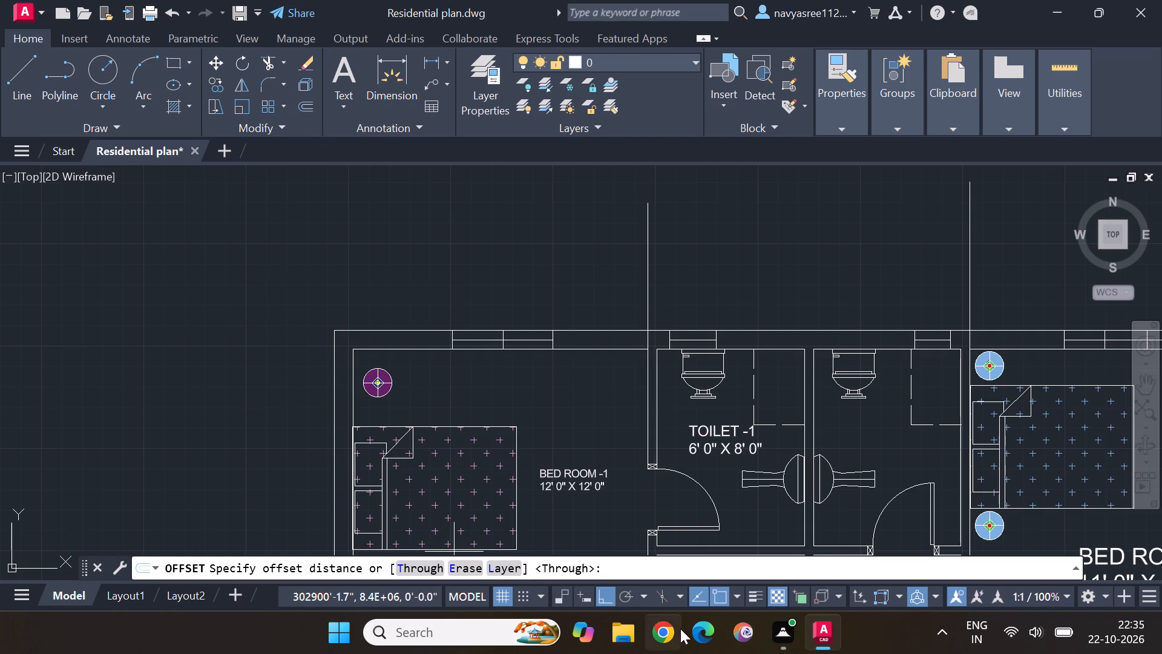
key(Return)
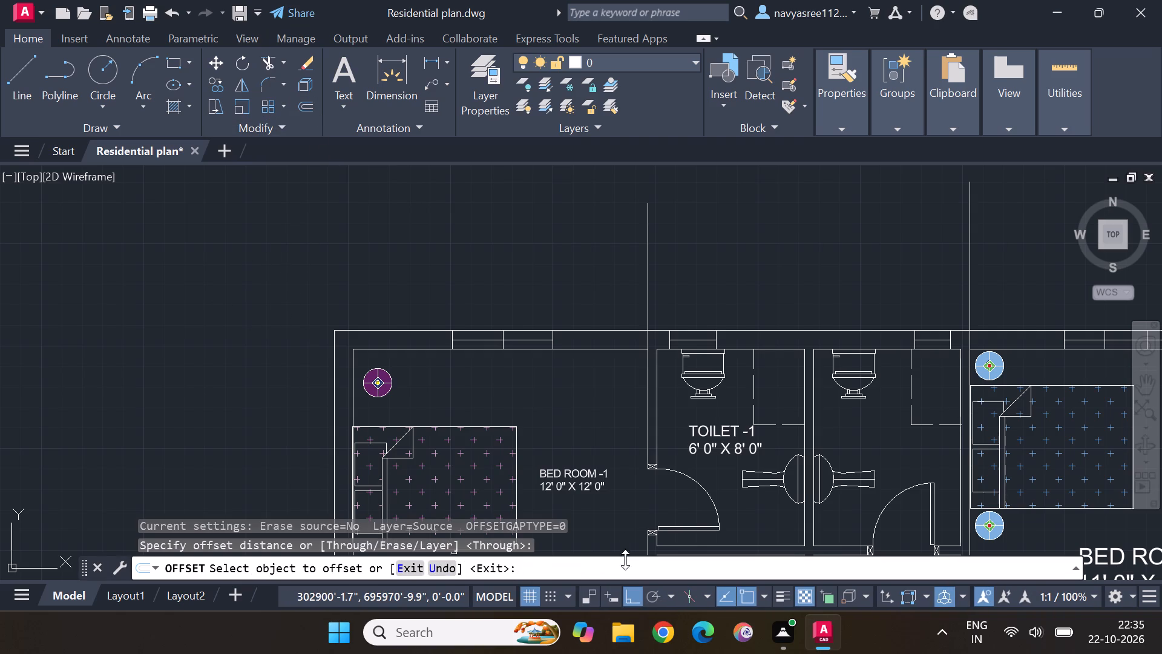
click(801, 331)
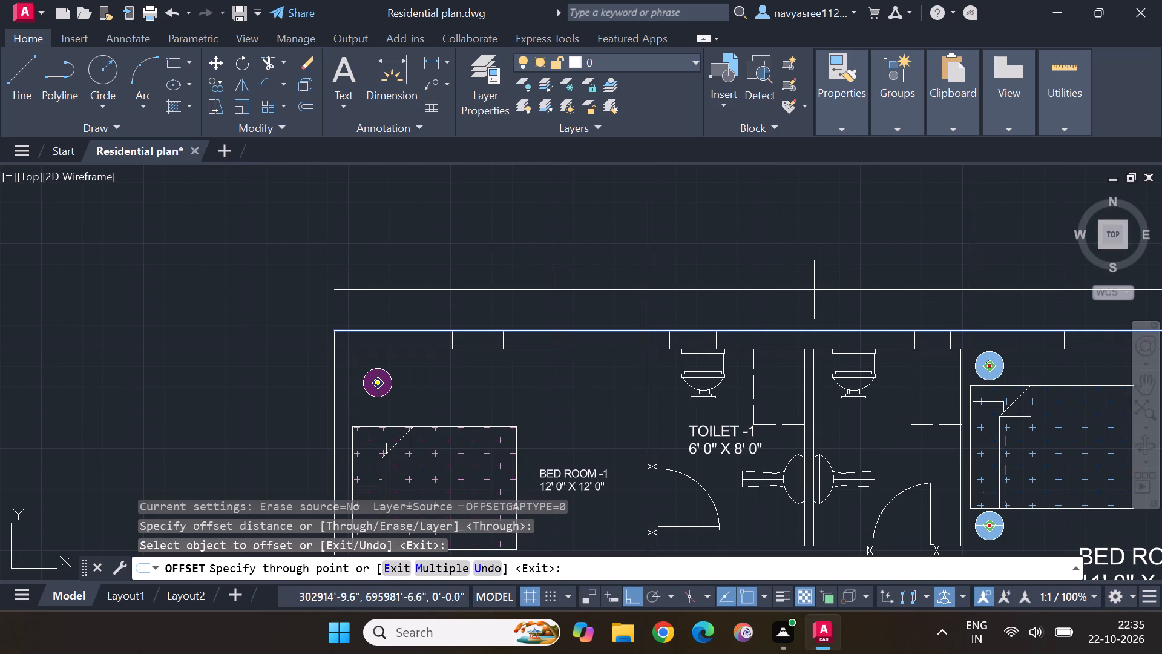
key(2)
key(apostrophe)
key(Return)
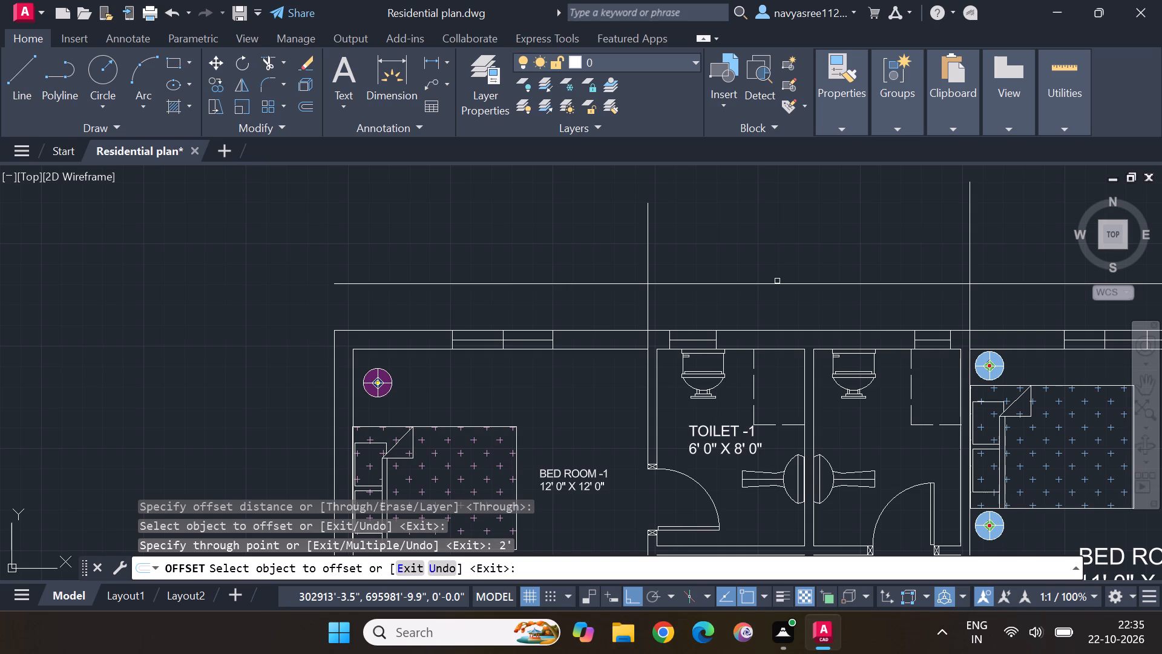
key(Escape)
key(Escape)
key(Escape)
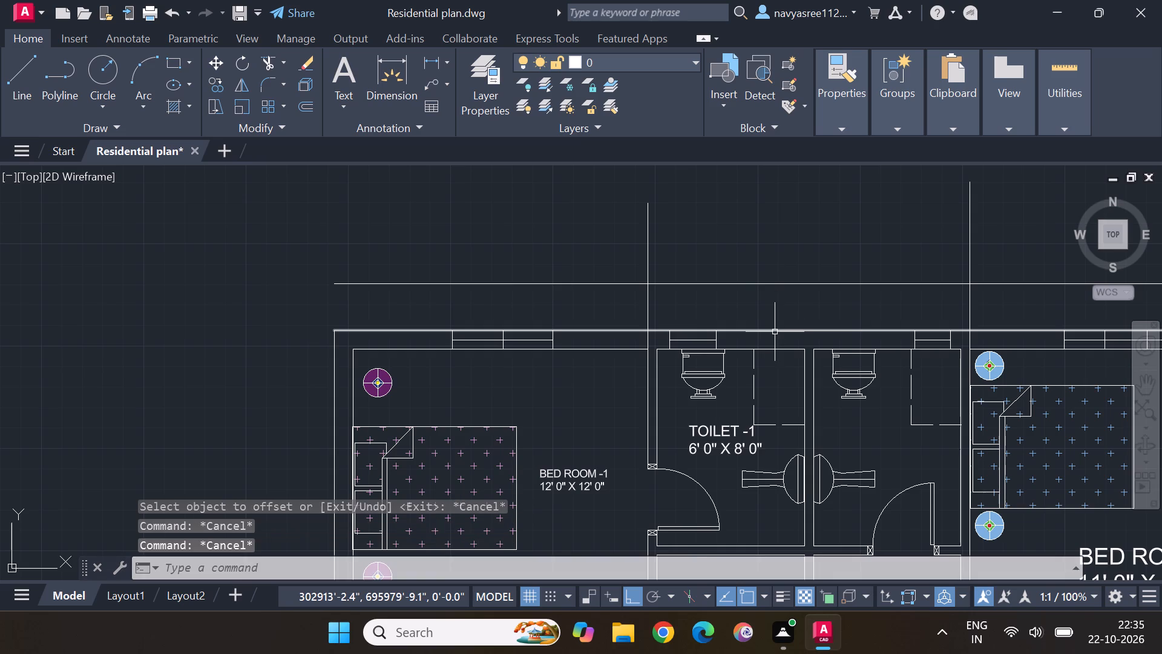
Offset the outer face line of the wall above the toilets about 3' 6" outward, using the Through option.
right_click(774, 332)
click(807, 286)
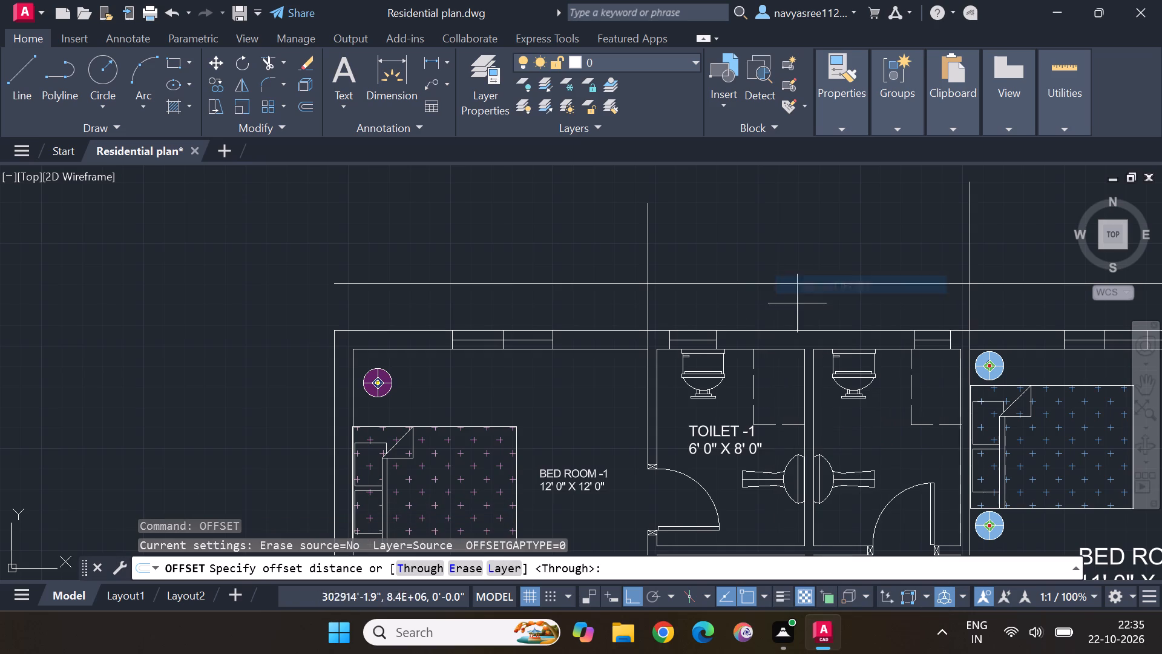
key(Return)
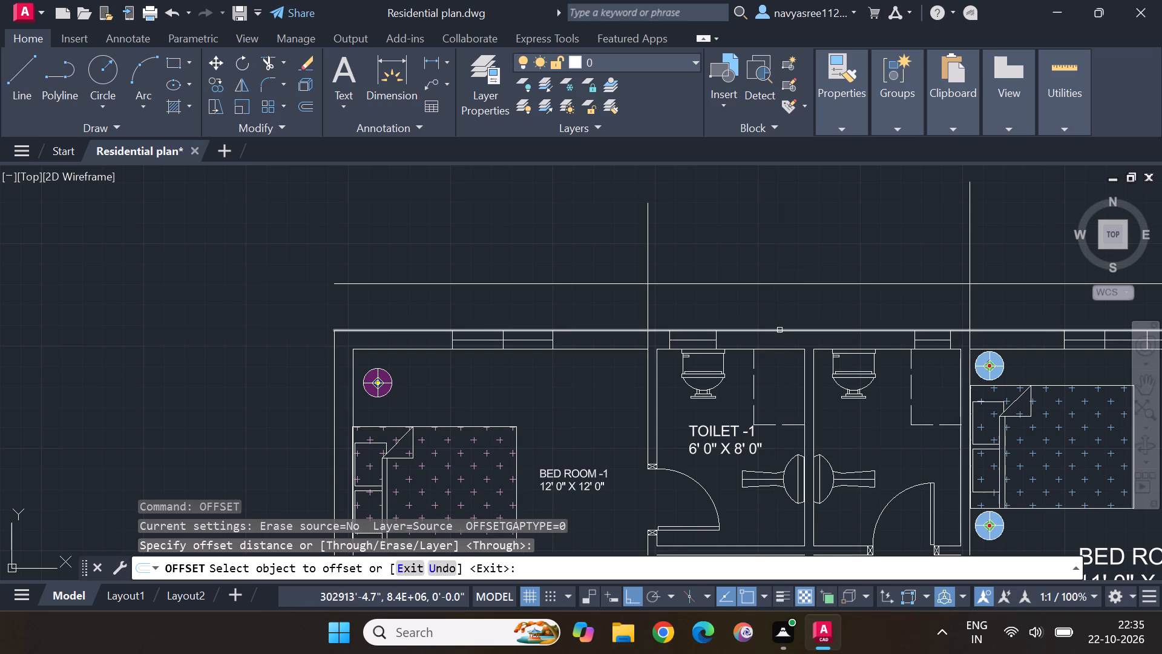
click(780, 329)
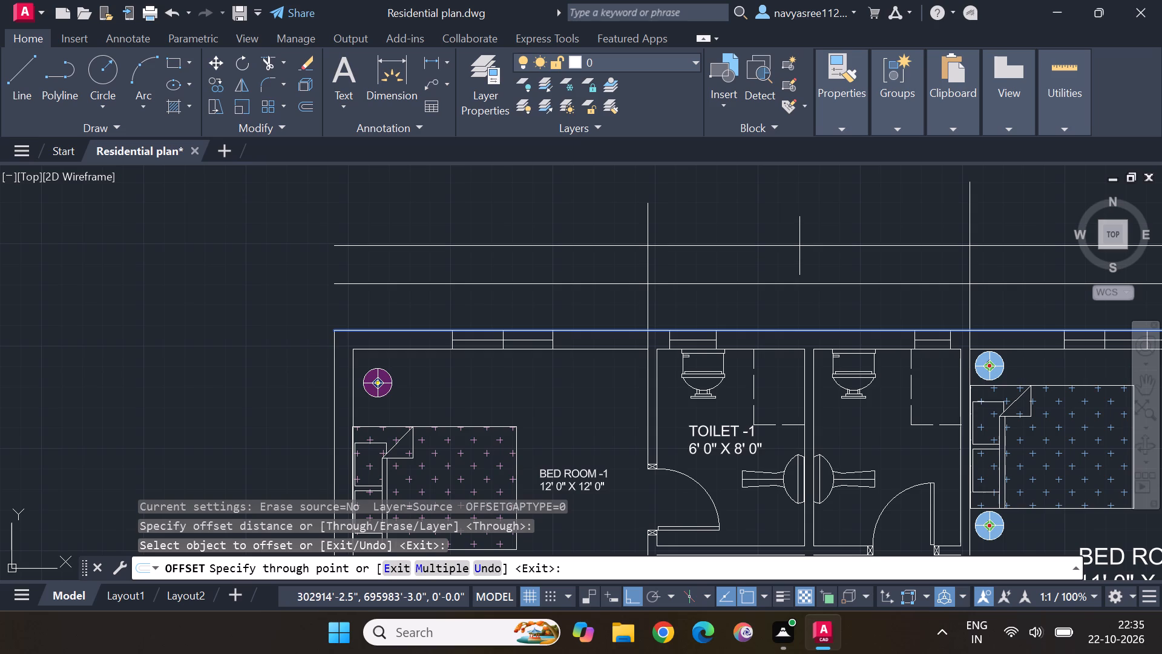
click(799, 246)
key(Escape)
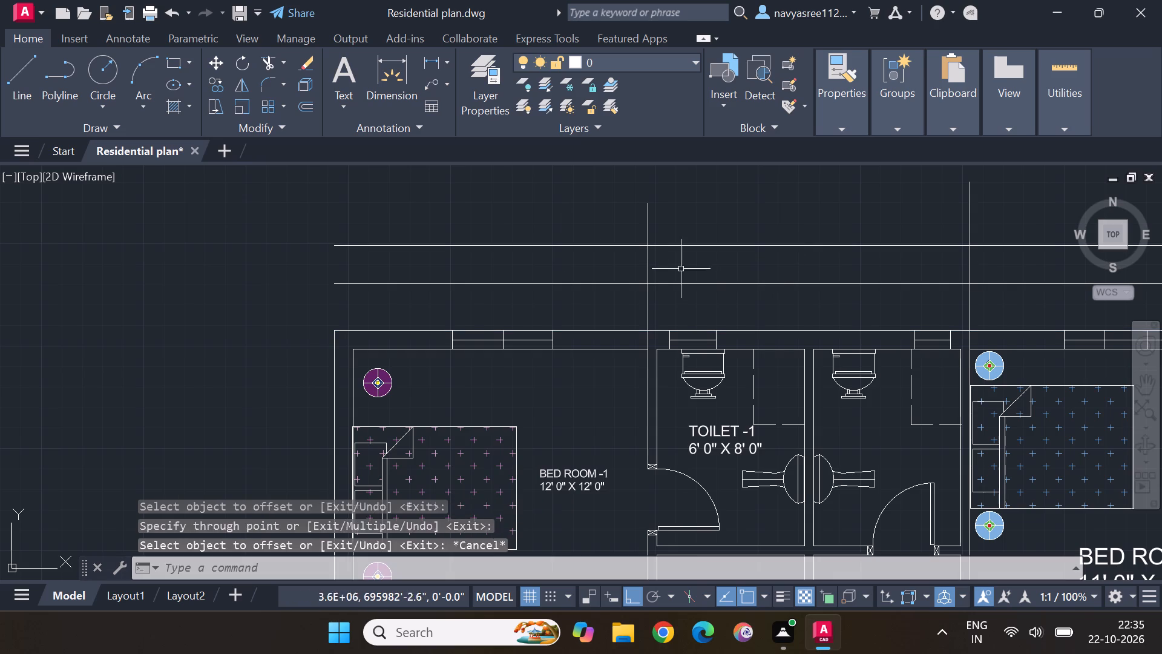
key(Escape)
key(Escape)
key(Escape)
Trim the overhanging ends of the offset and side lines and remove the 2' offset line, leaving one closed outline above the toilets.
click(262, 58)
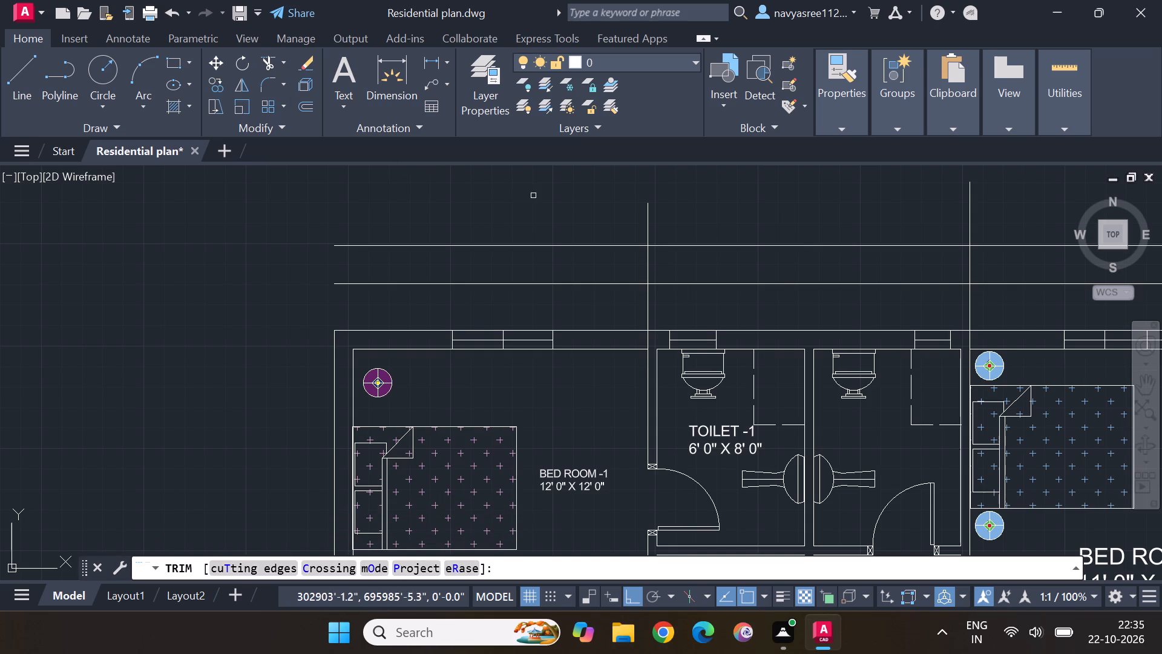
drag(585, 216, 606, 294)
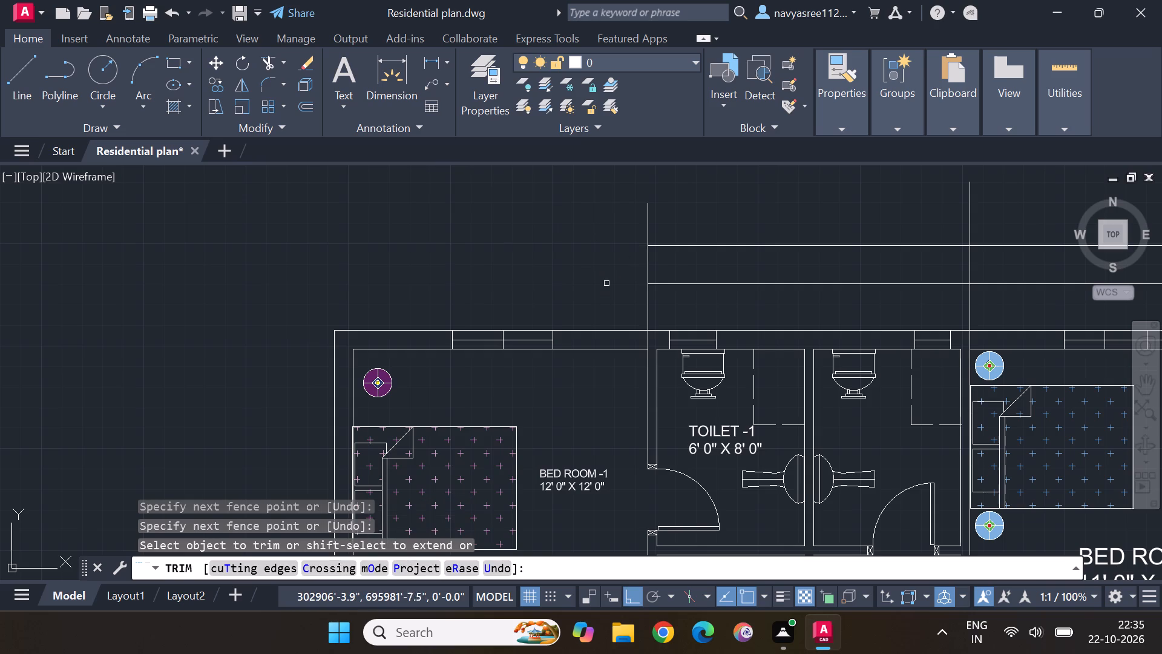
click(649, 230)
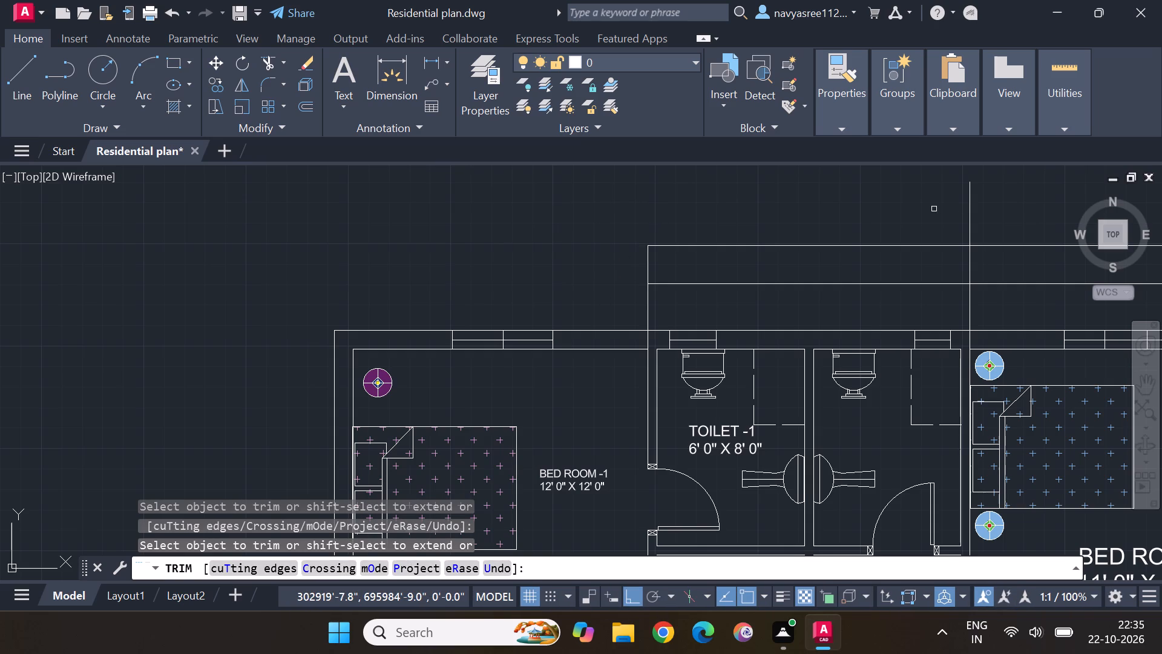
click(971, 209)
drag(1017, 224, 1034, 289)
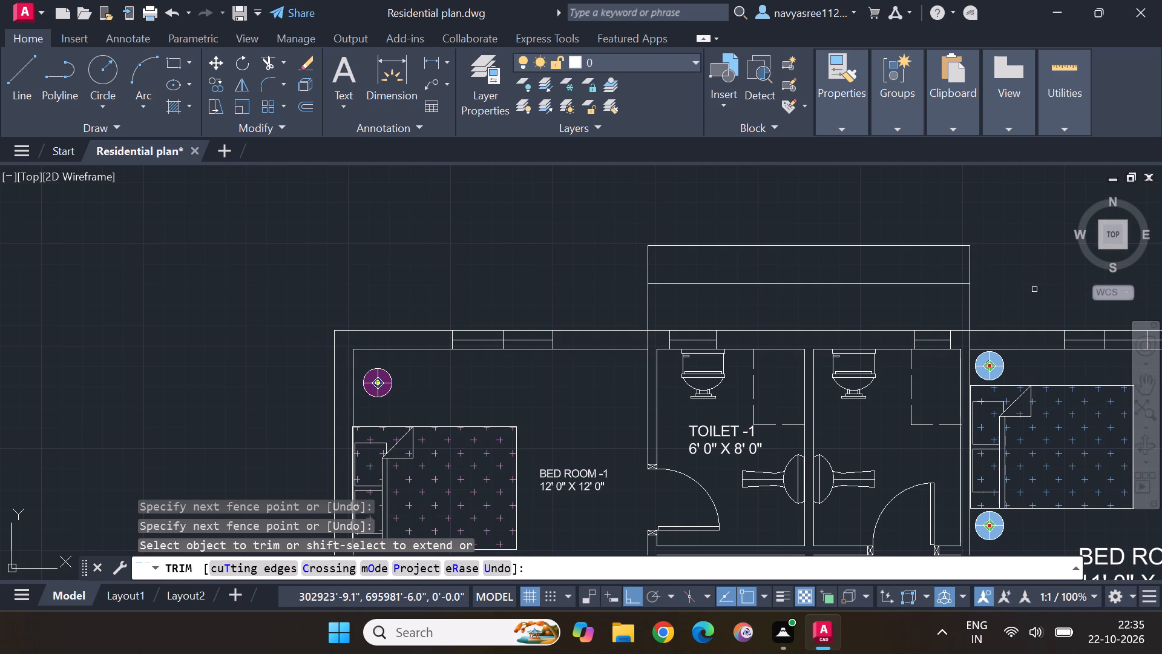
click(903, 285)
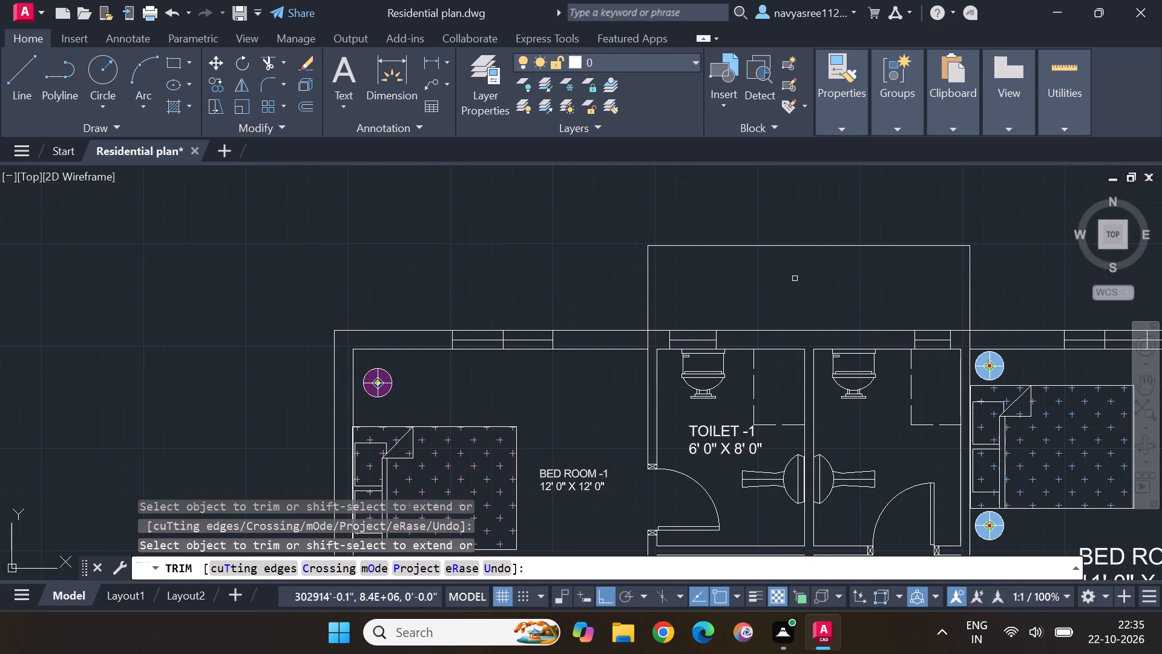
key(Escape)
key(Escape)
key(Escape)
key(Escape)
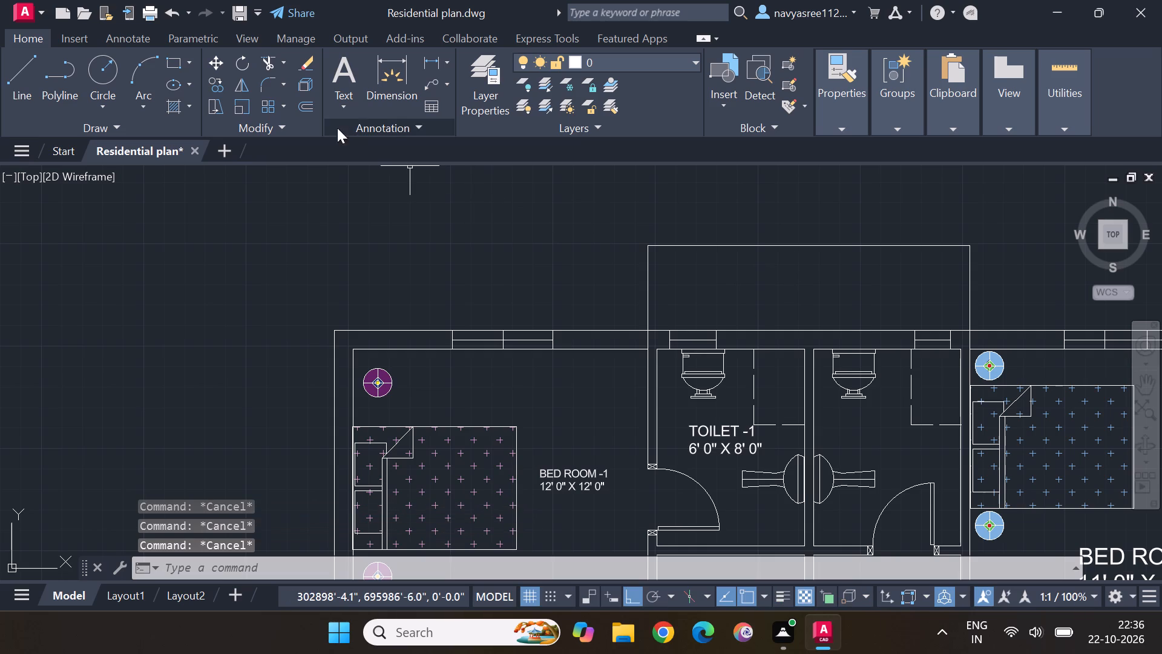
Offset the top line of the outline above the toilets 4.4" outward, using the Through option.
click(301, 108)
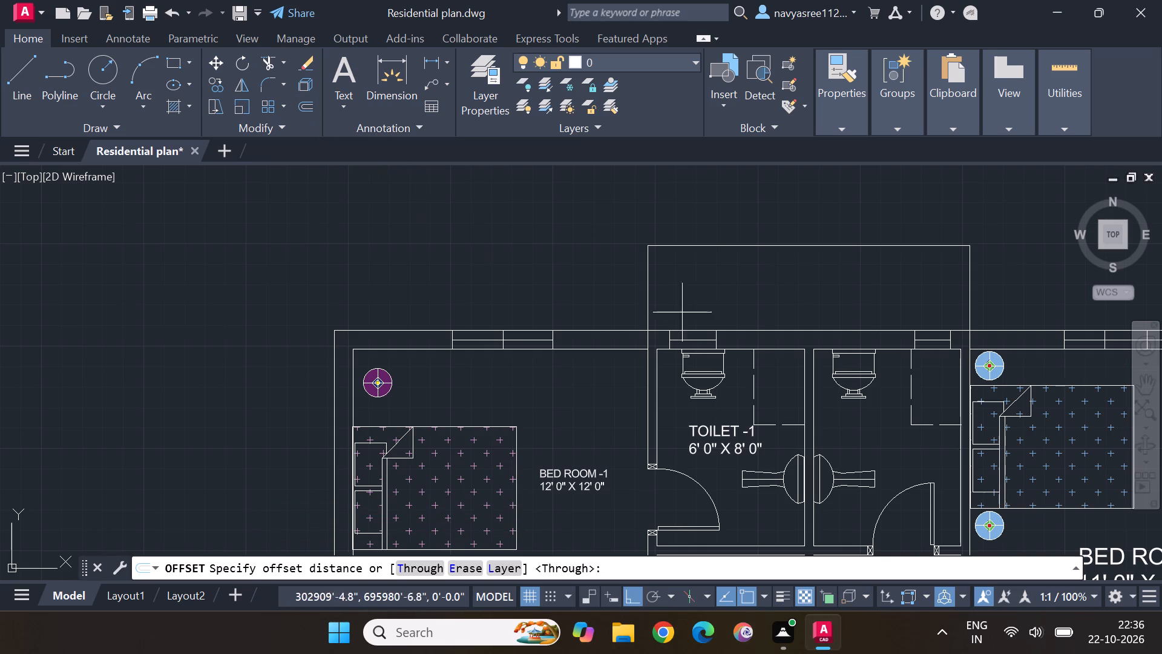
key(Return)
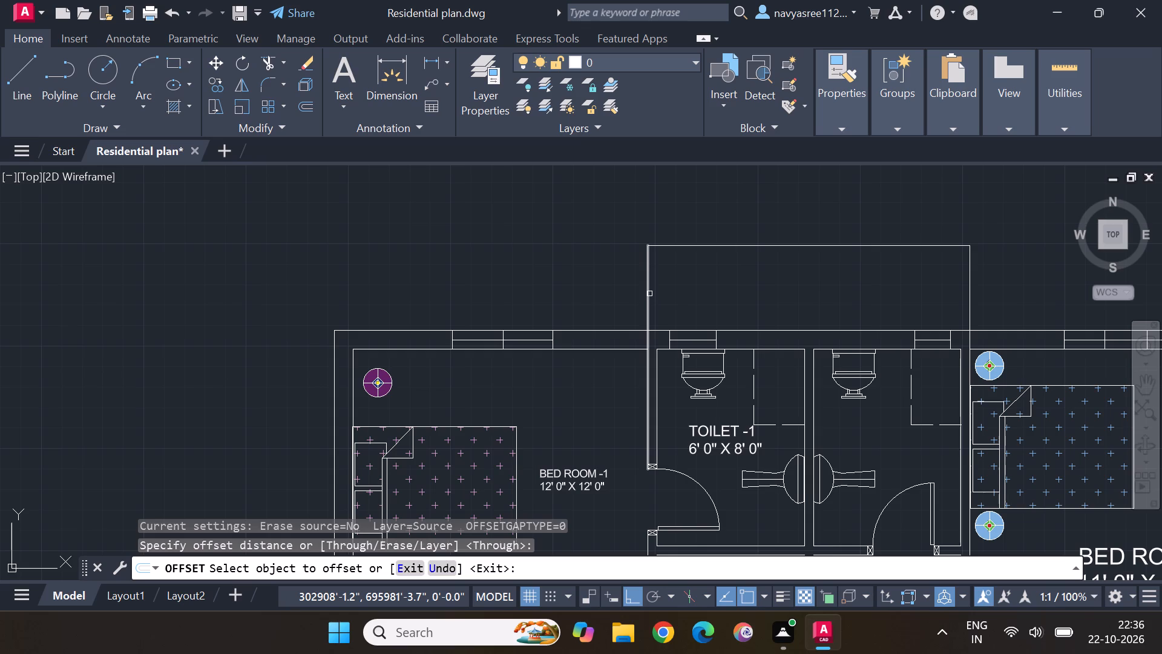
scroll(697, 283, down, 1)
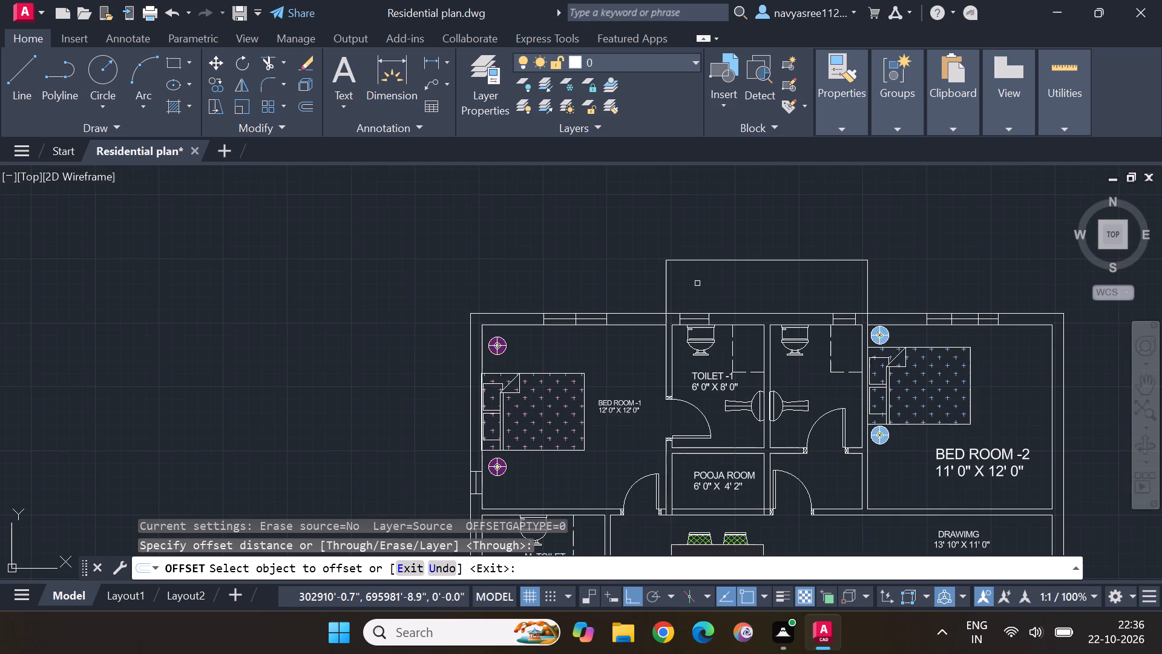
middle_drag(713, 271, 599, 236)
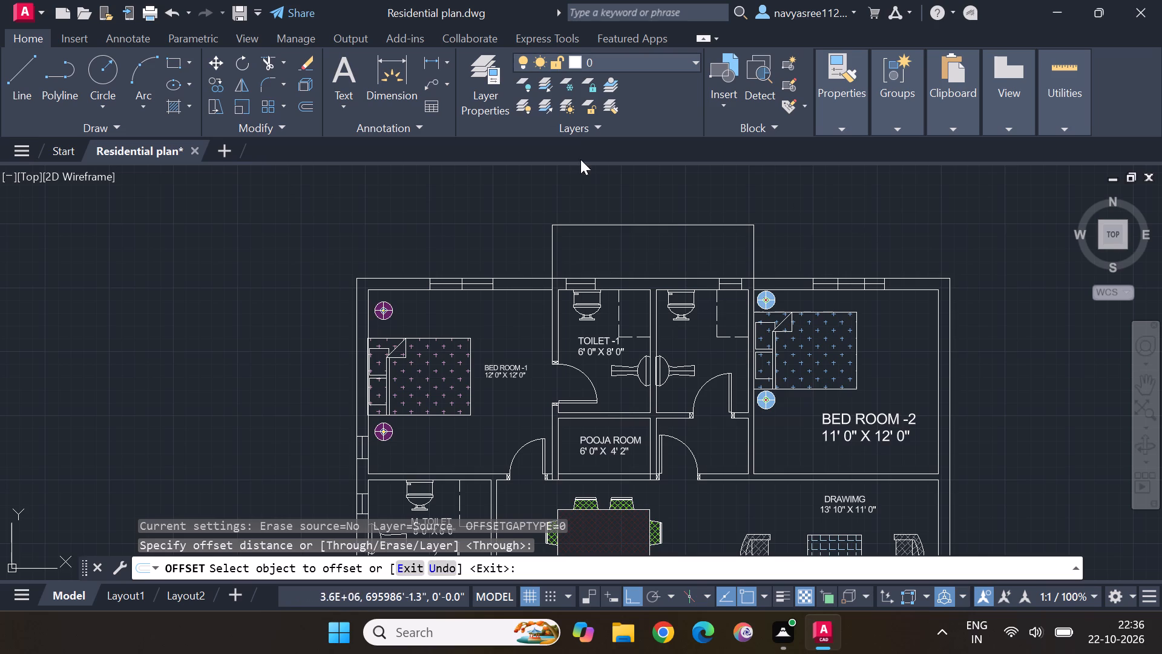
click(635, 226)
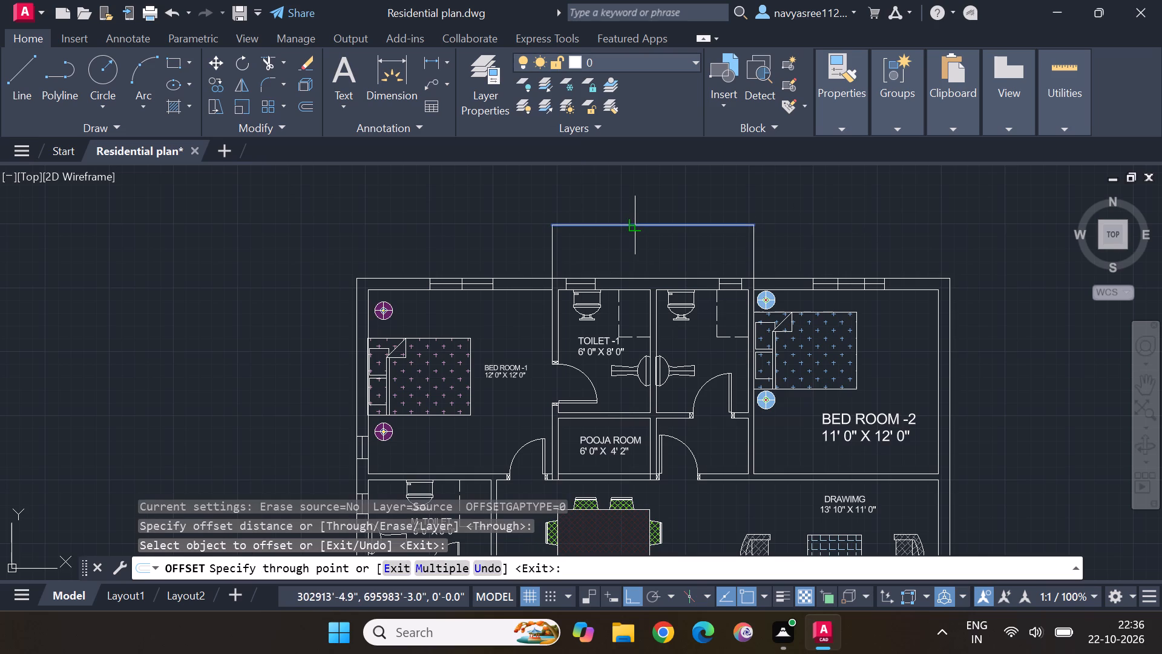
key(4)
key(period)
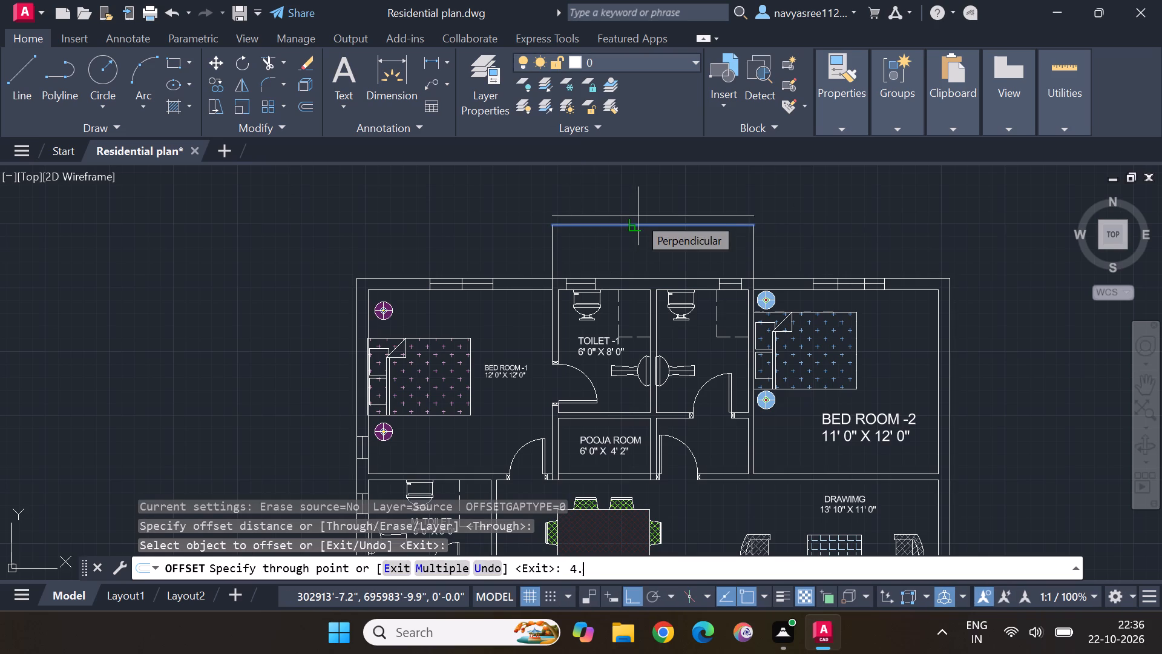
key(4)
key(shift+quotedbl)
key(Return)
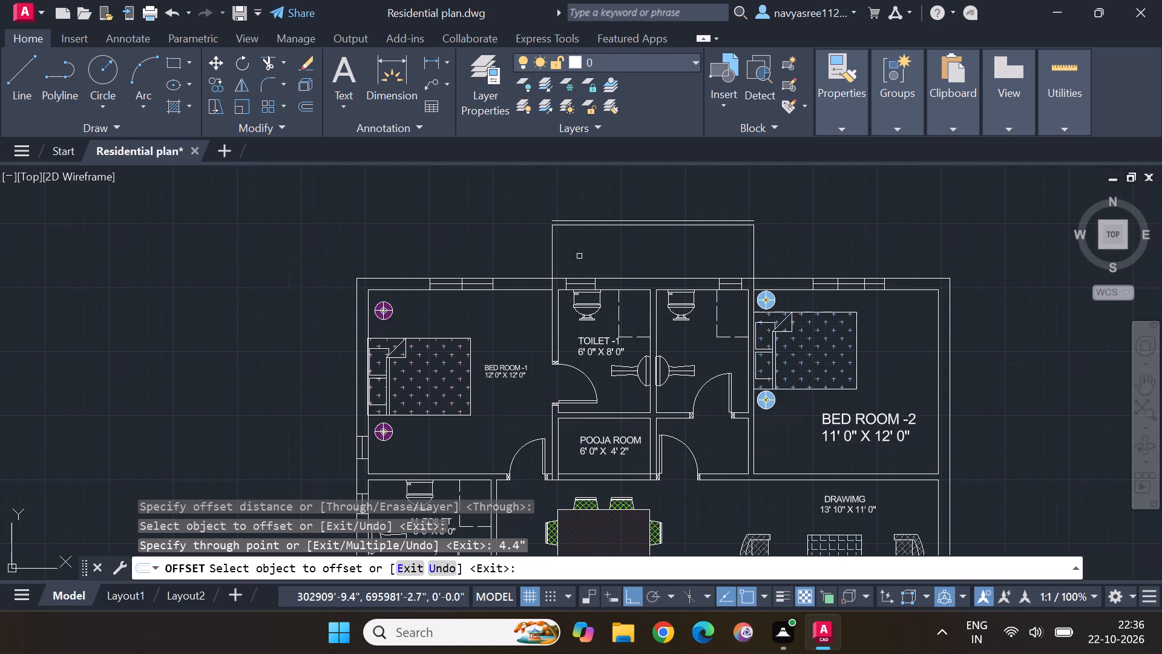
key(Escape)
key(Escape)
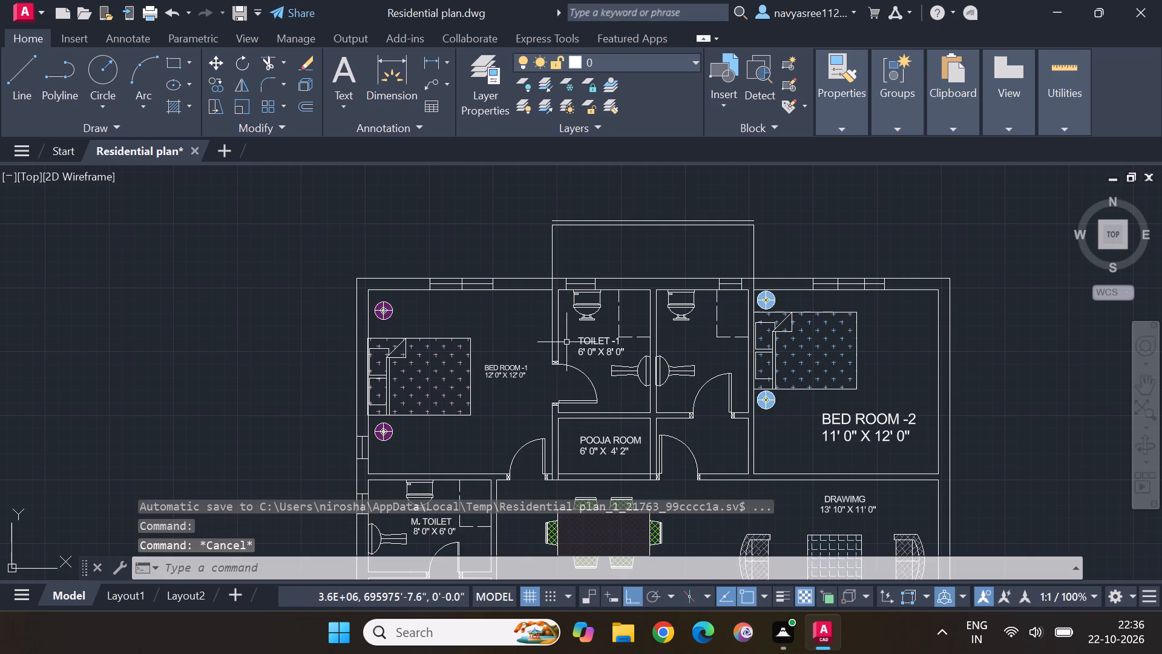
Stretch the inner face lines of the toilet block's two side walls straight up about 3' 8" into the projecting outline.
scroll(563, 315, up, 4)
middle_drag(566, 240, 582, 423)
scroll(582, 423, up, 1)
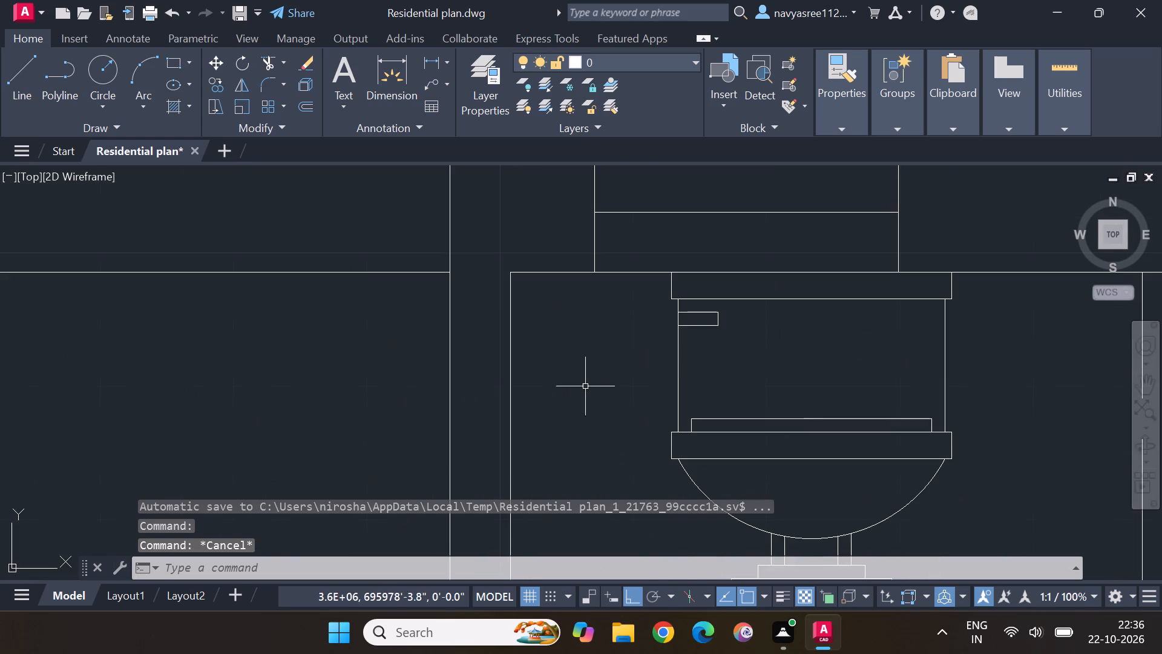
scroll(586, 372, down, 4)
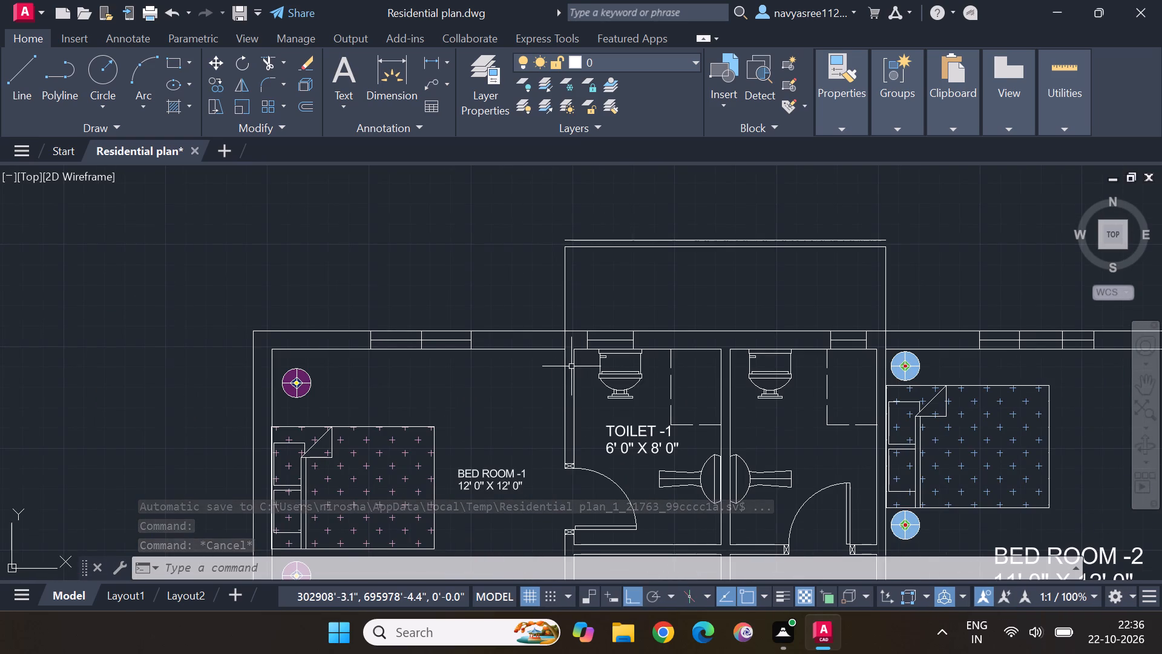
click(573, 366)
click(575, 354)
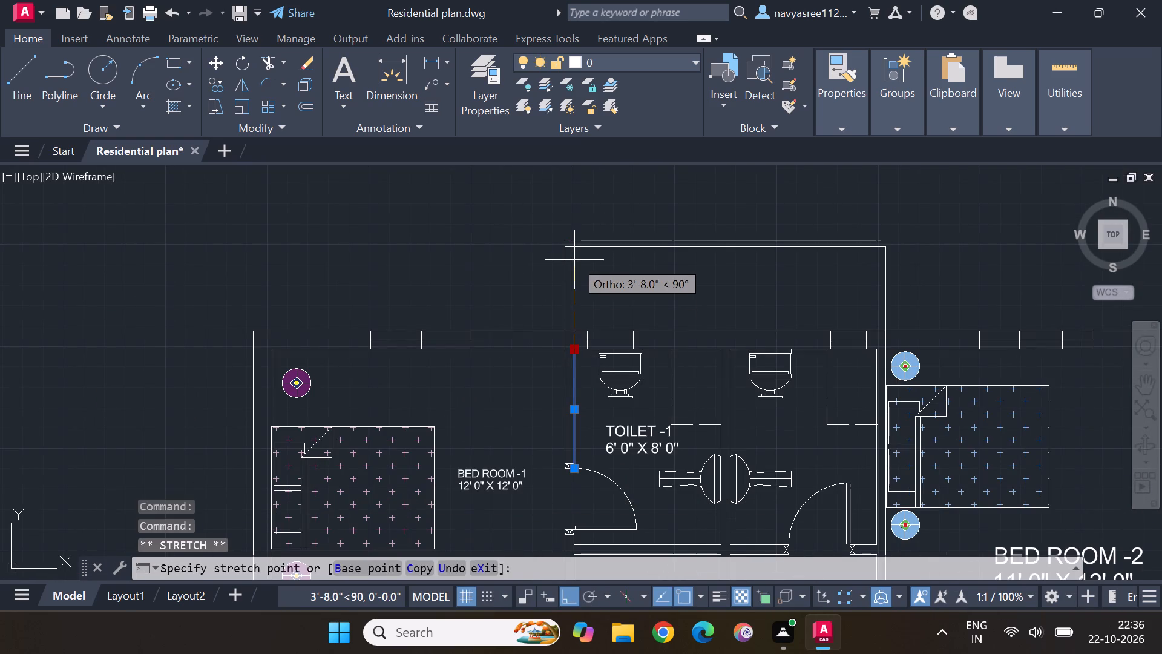
click(574, 260)
key(Escape)
key(Escape)
key(Escape)
click(876, 369)
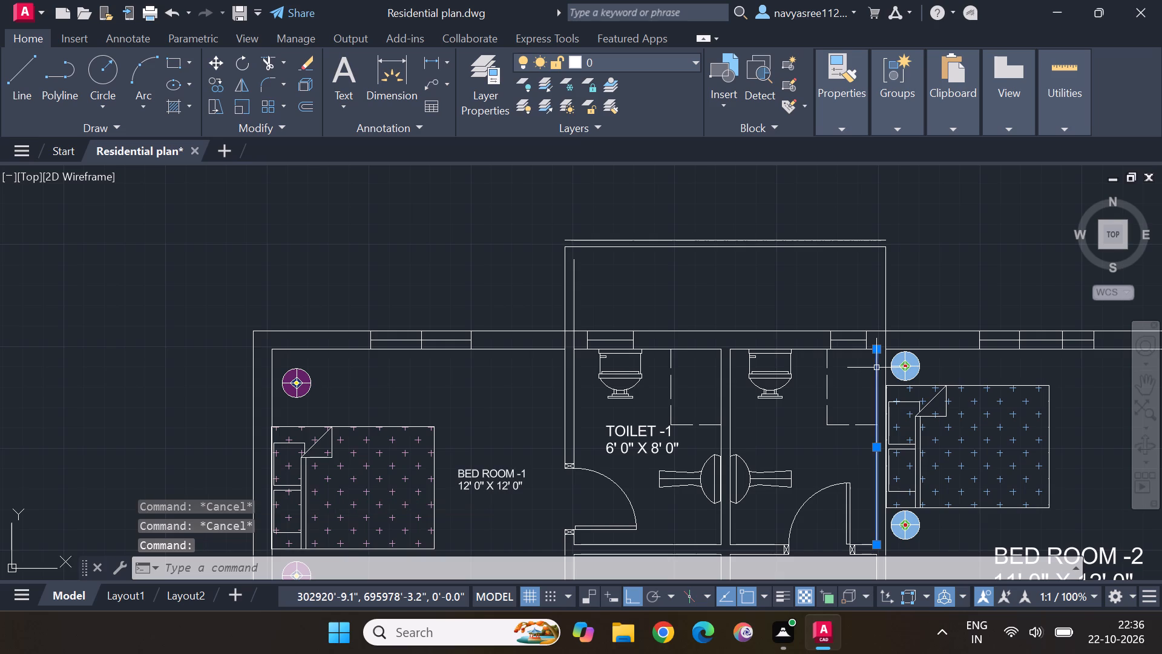
click(877, 350)
click(872, 259)
key(Escape)
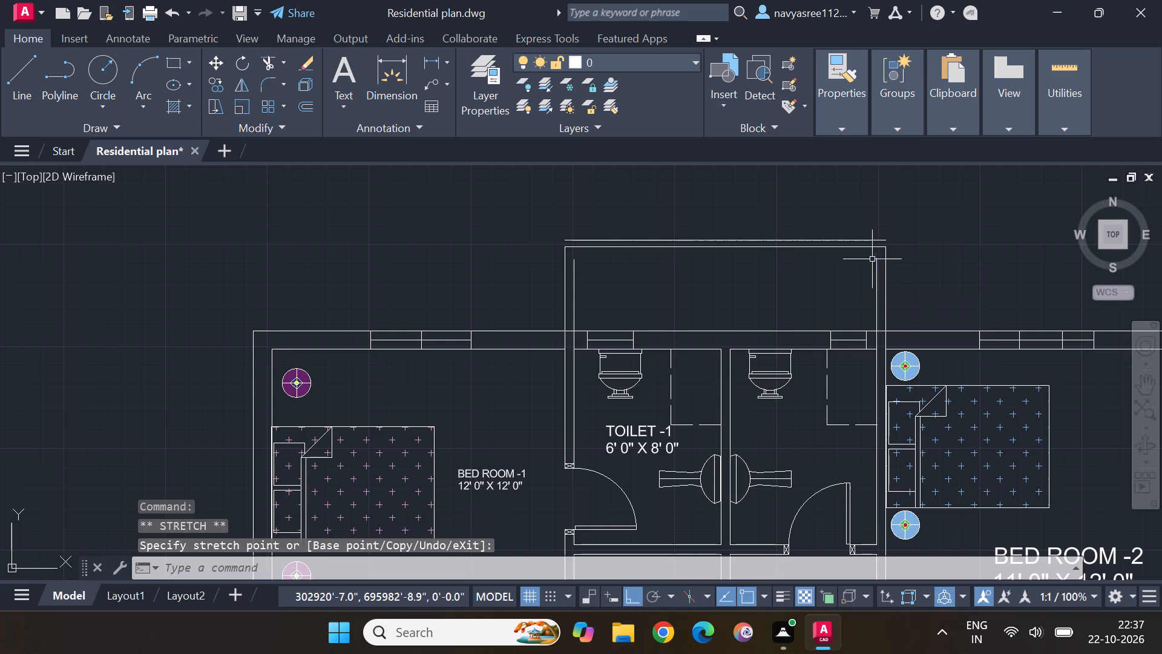
key(Escape)
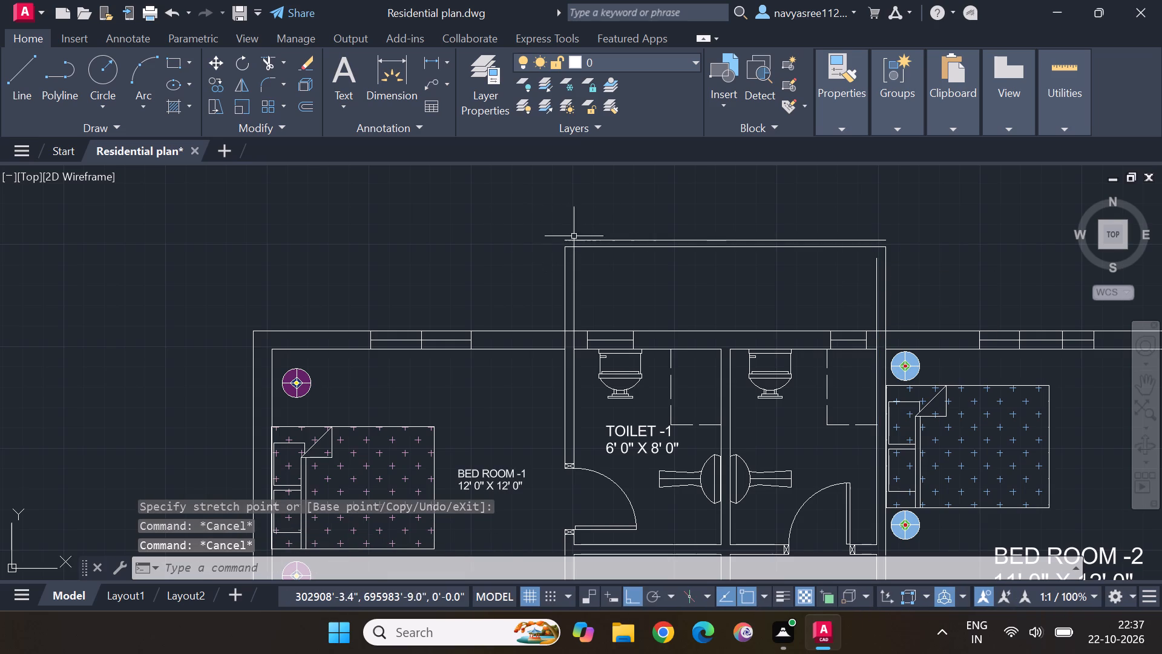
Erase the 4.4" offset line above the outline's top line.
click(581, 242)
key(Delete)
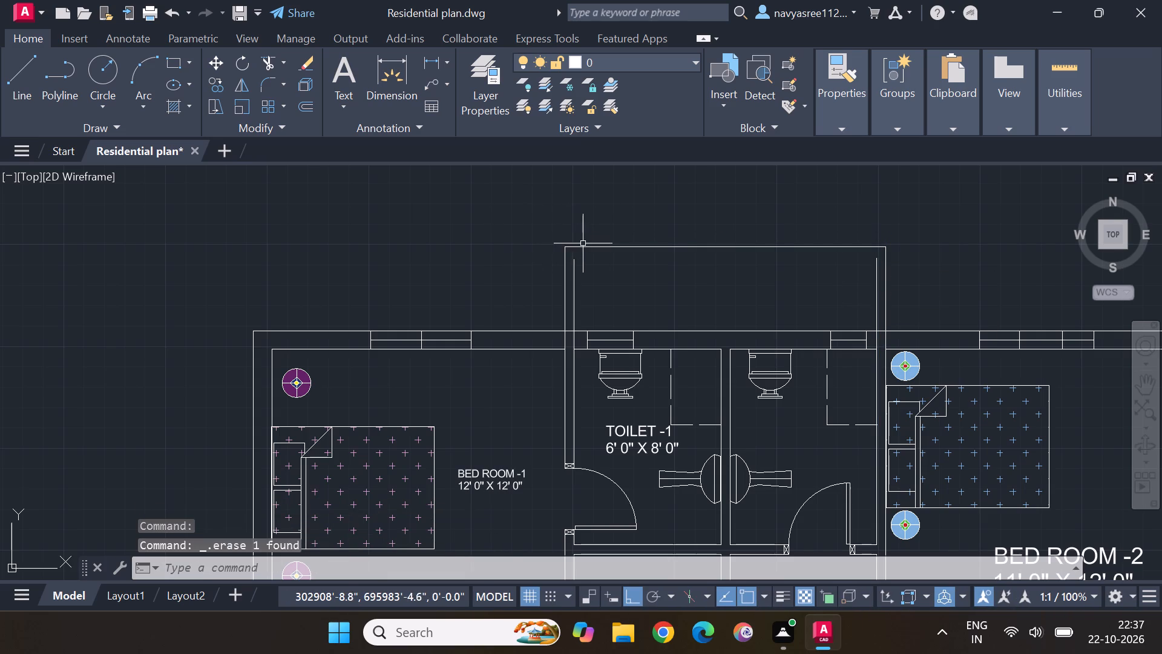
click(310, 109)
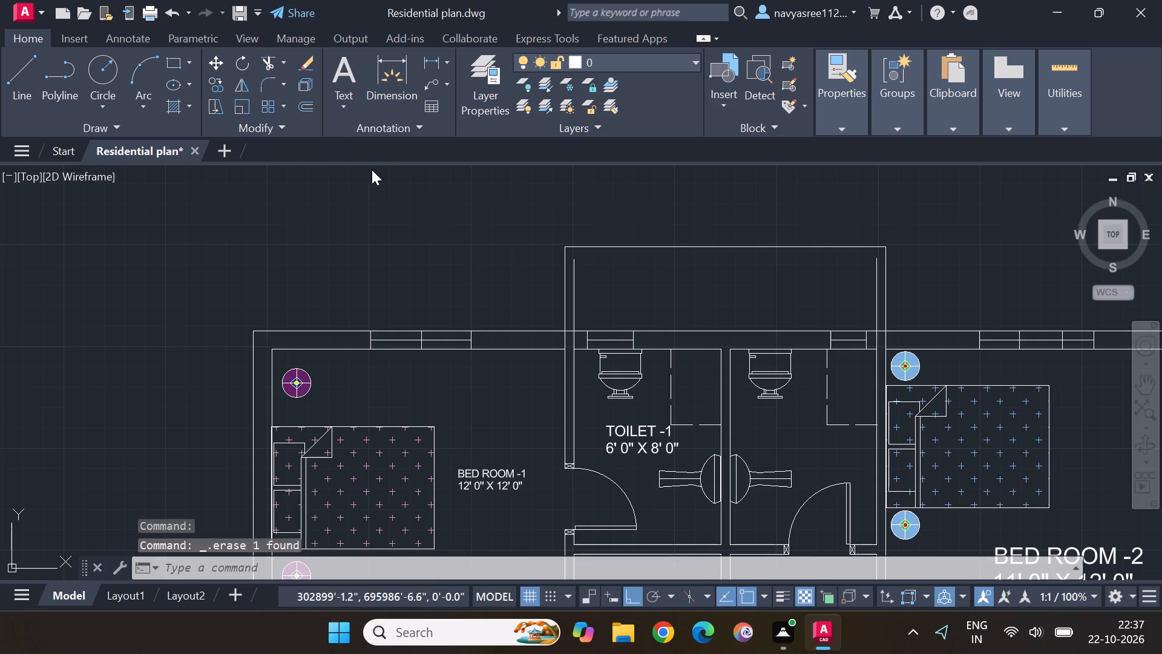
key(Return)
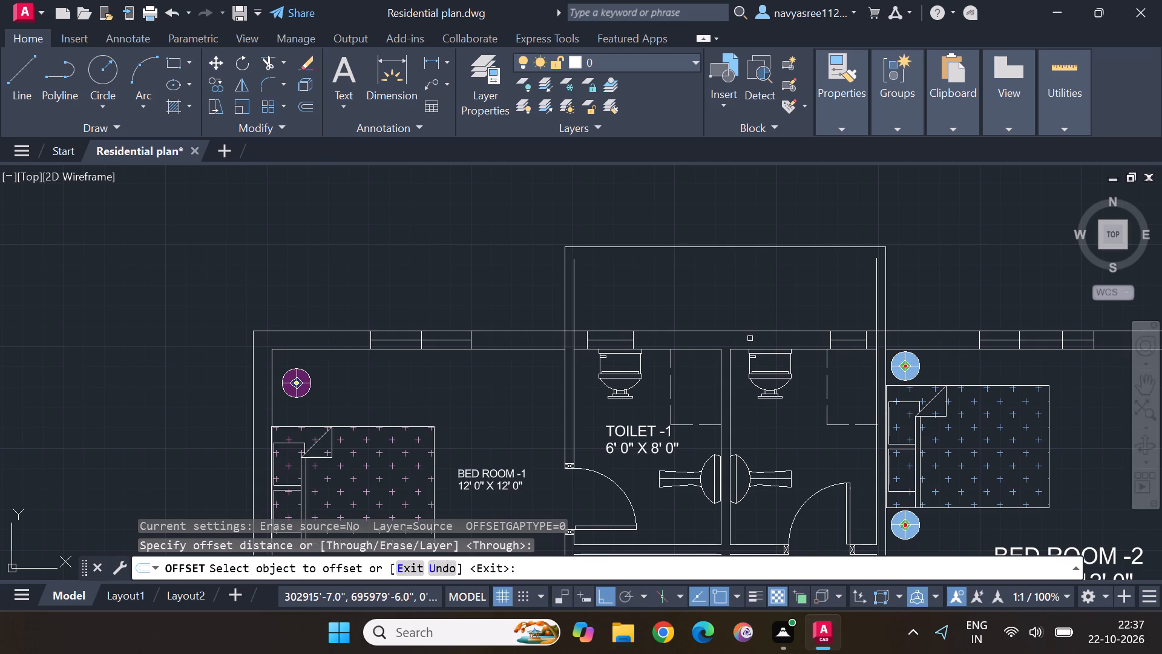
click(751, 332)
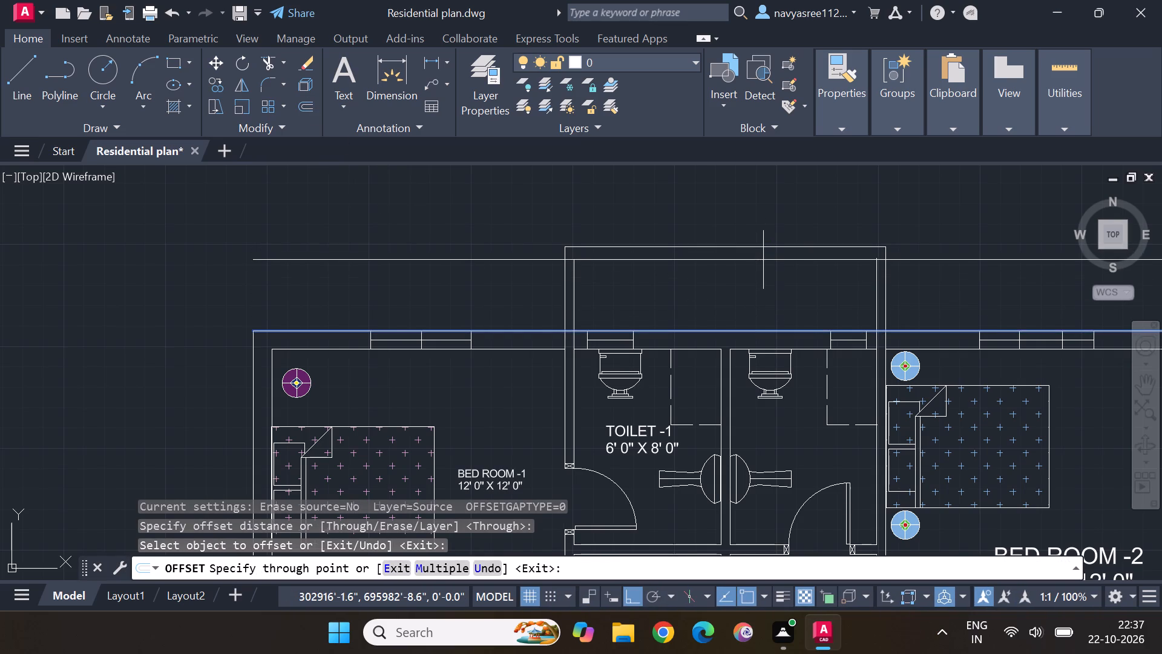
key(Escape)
Offset the top line of the outline above the toilets 4.5" inward, using the Through option.
right_click(769, 333)
click(806, 280)
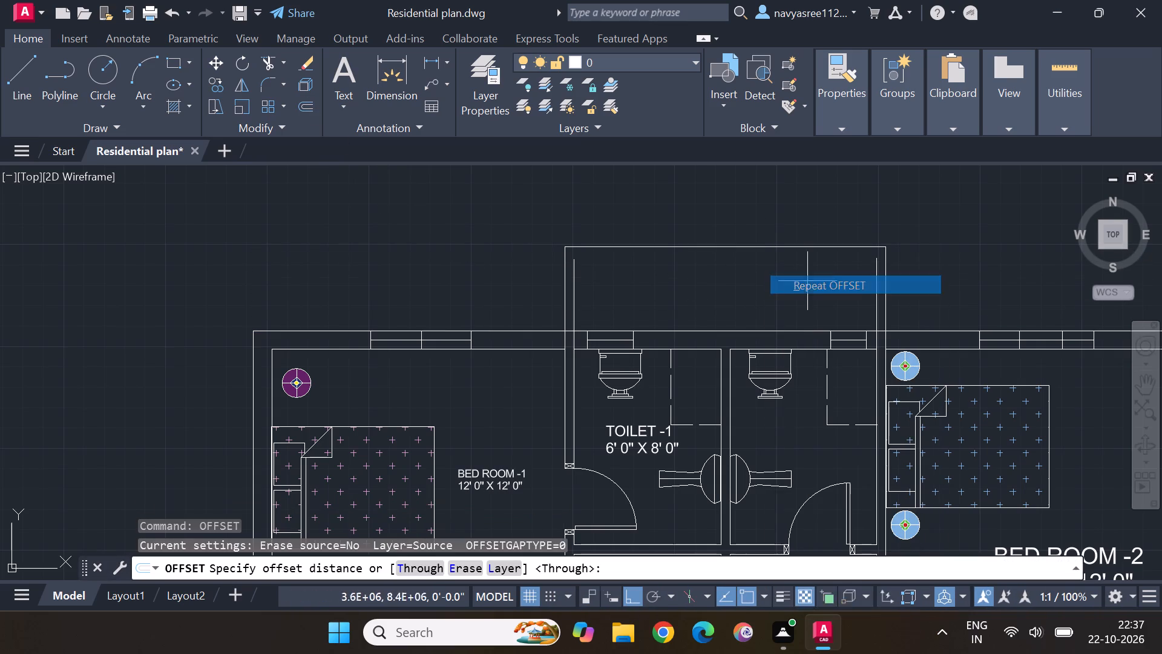
key(Return)
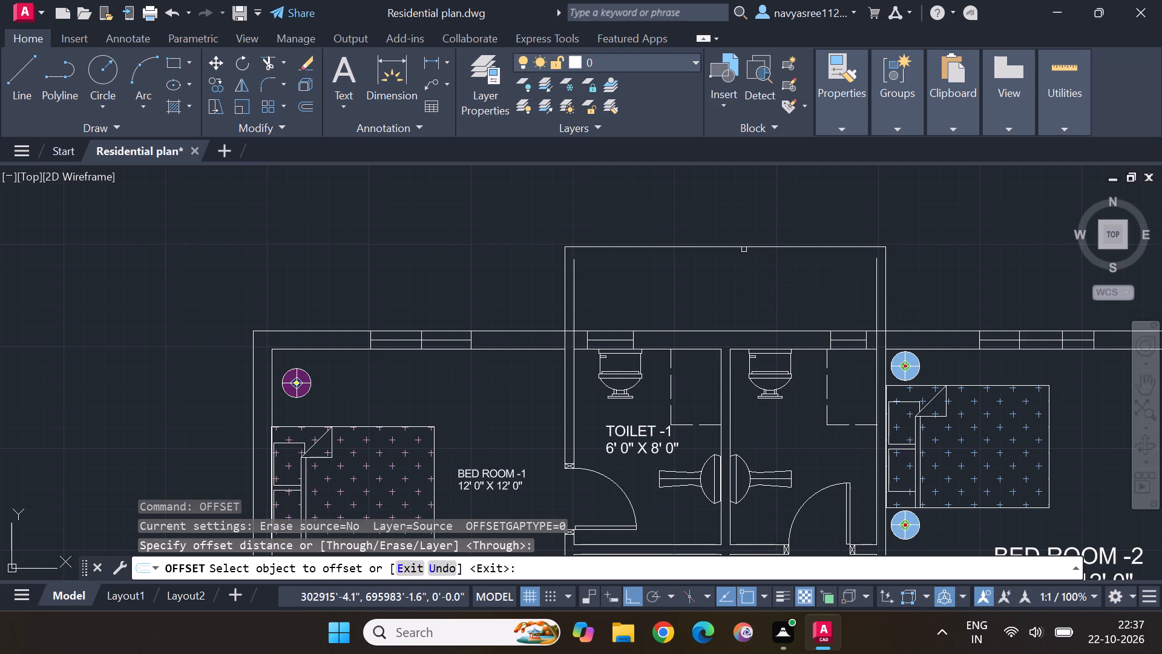
click(747, 248)
key(4)
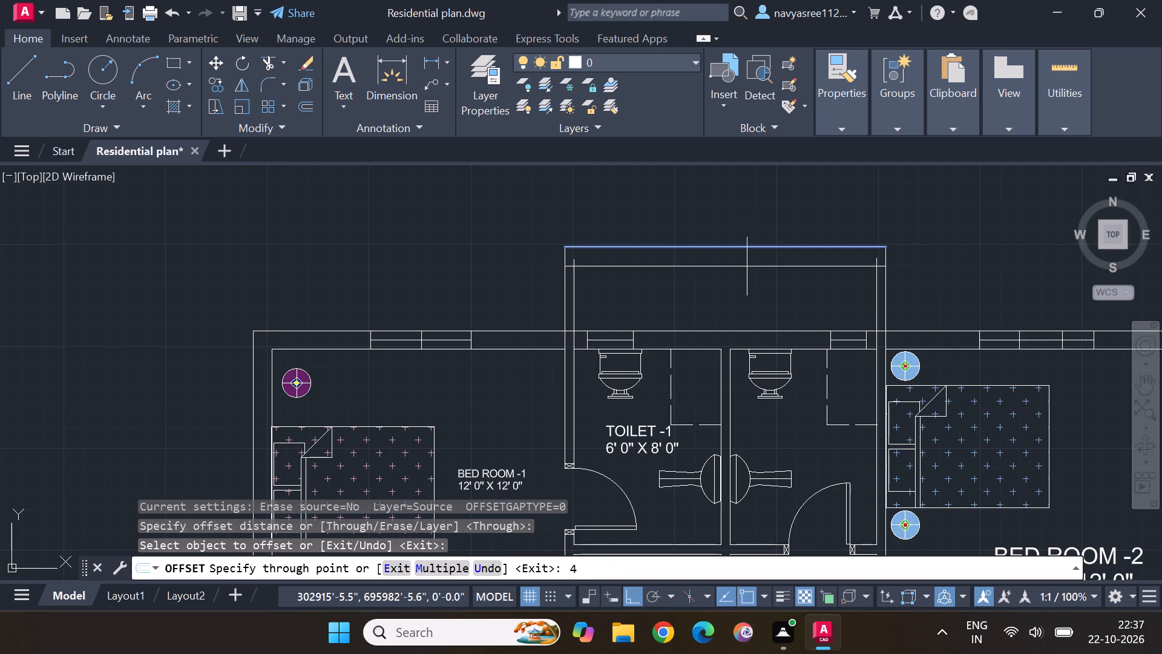
key(period)
key(5)
key(shift+quotedbl)
key(Return)
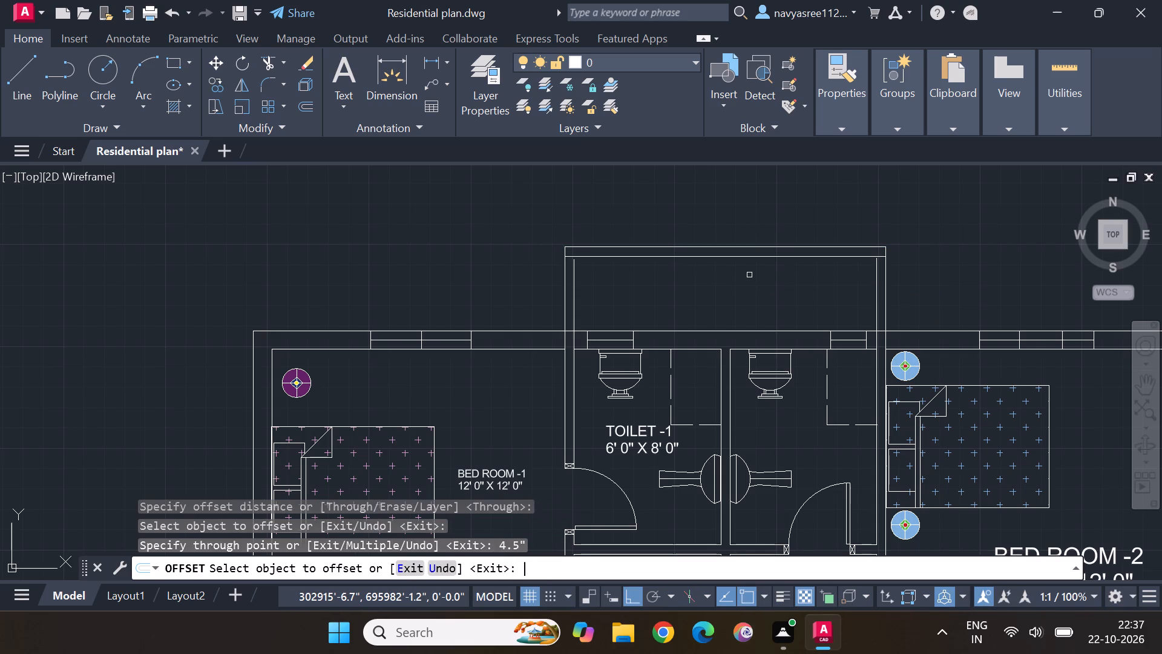
scroll(613, 239, up, 1)
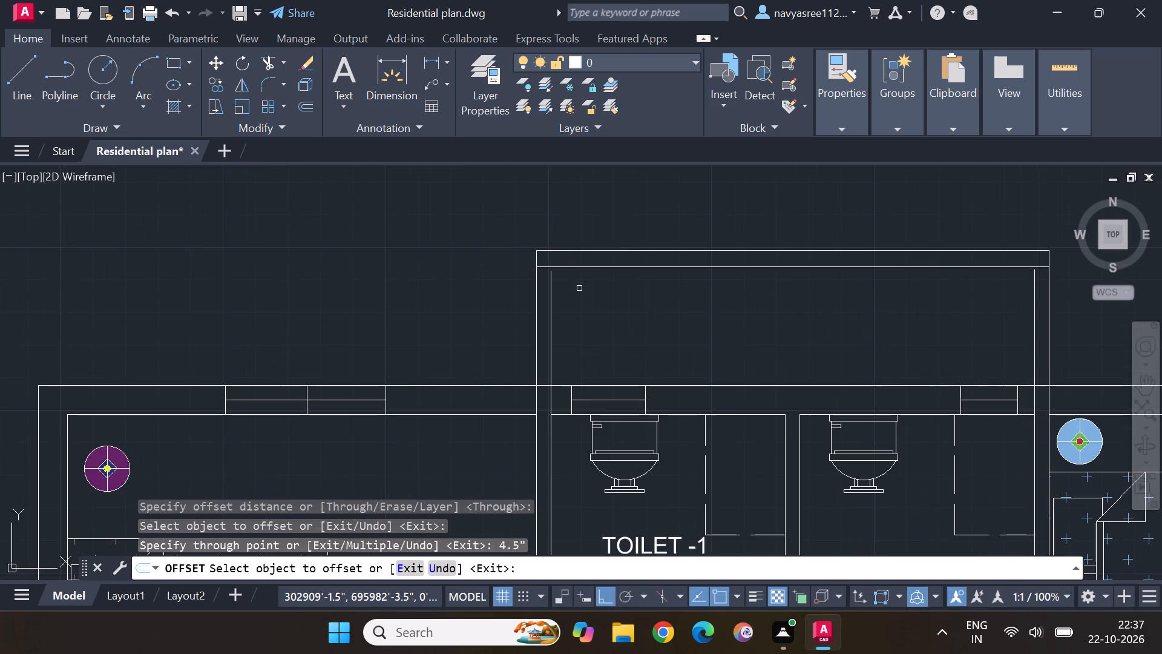
scroll(579, 288, up, 1)
key(Escape)
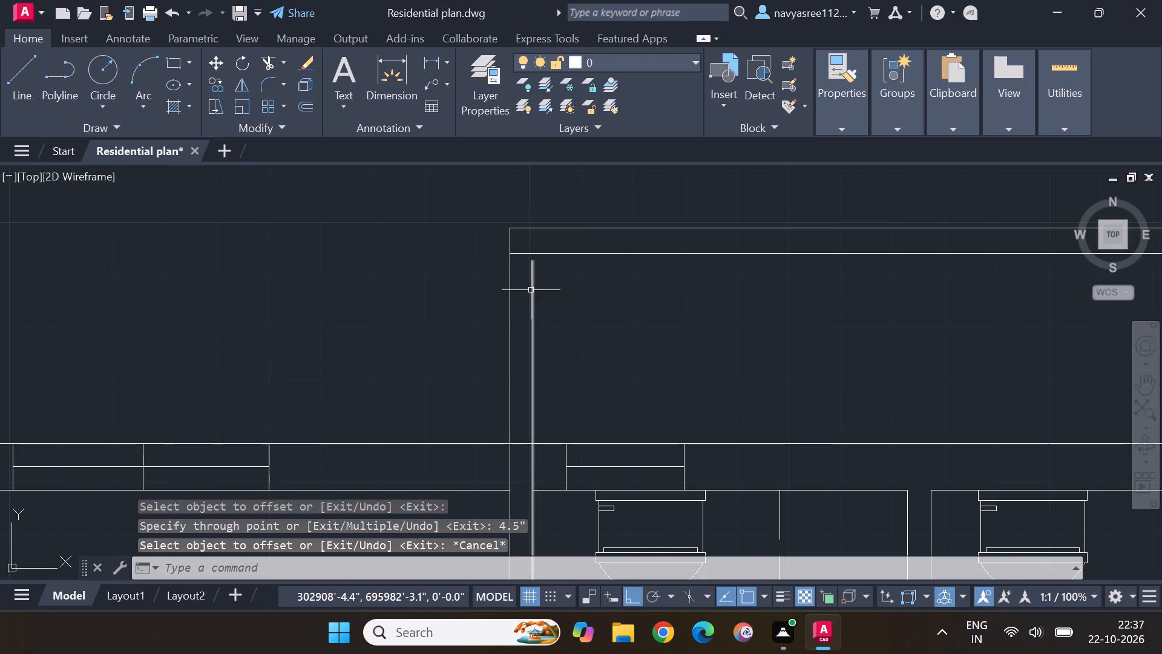
Stretch the inner face lines of both enclosure side walls up to meet the 4.5" offset line of the top wall.
click(531, 290)
click(531, 263)
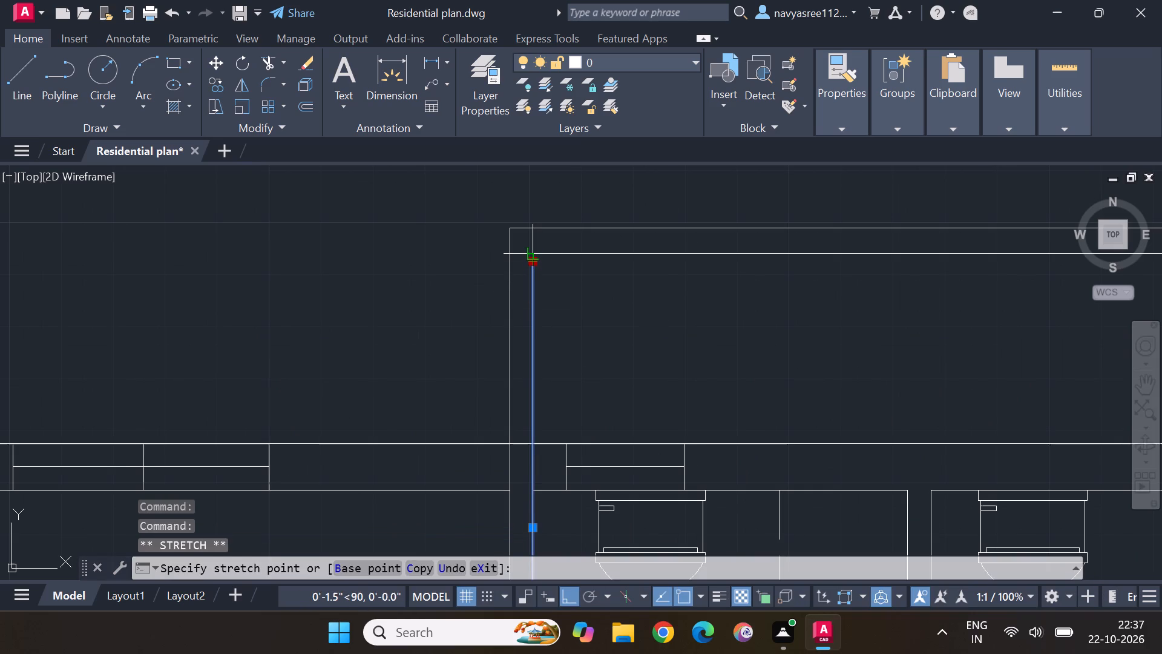
click(531, 249)
key(Escape)
scroll(750, 293, up, 1)
middle_drag(750, 293, 408, 254)
scroll(407, 253, down, 2)
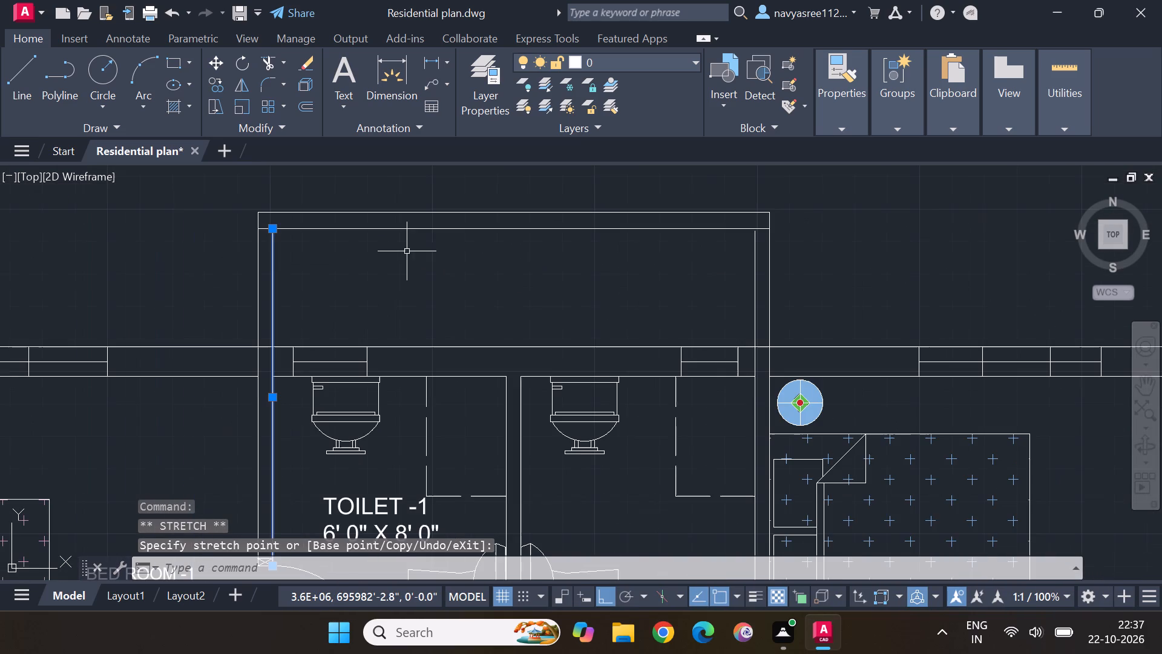
middle_click(732, 265)
scroll(732, 265, up, 1)
middle_drag(740, 309, 740, 356)
scroll(741, 351, up, 1)
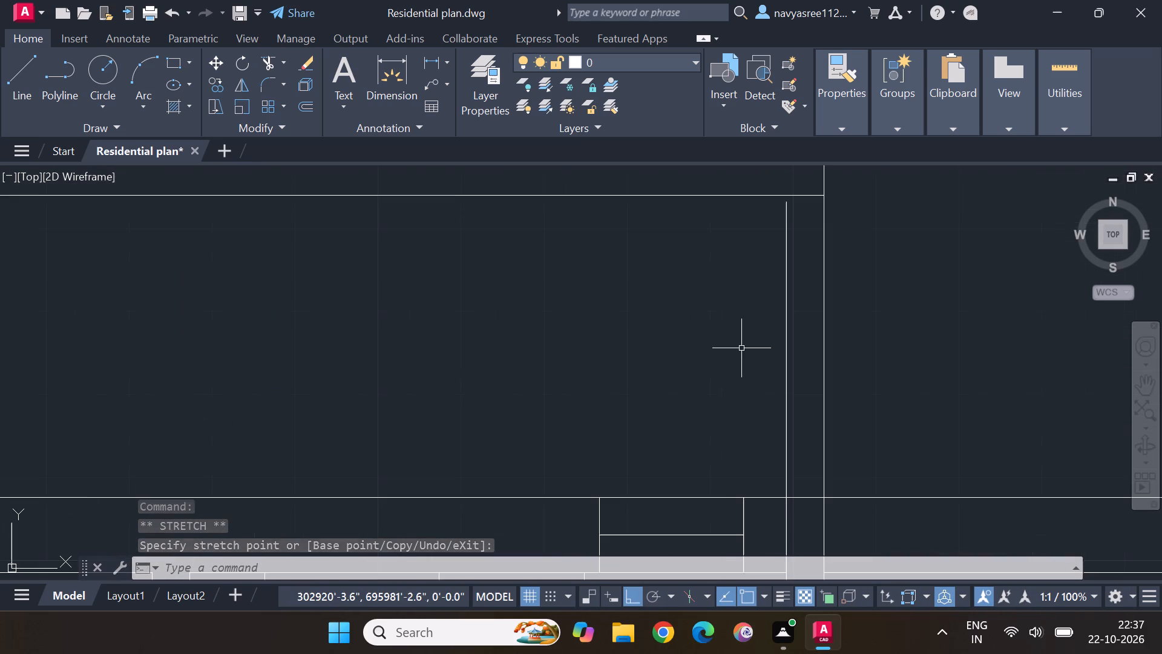
click(786, 251)
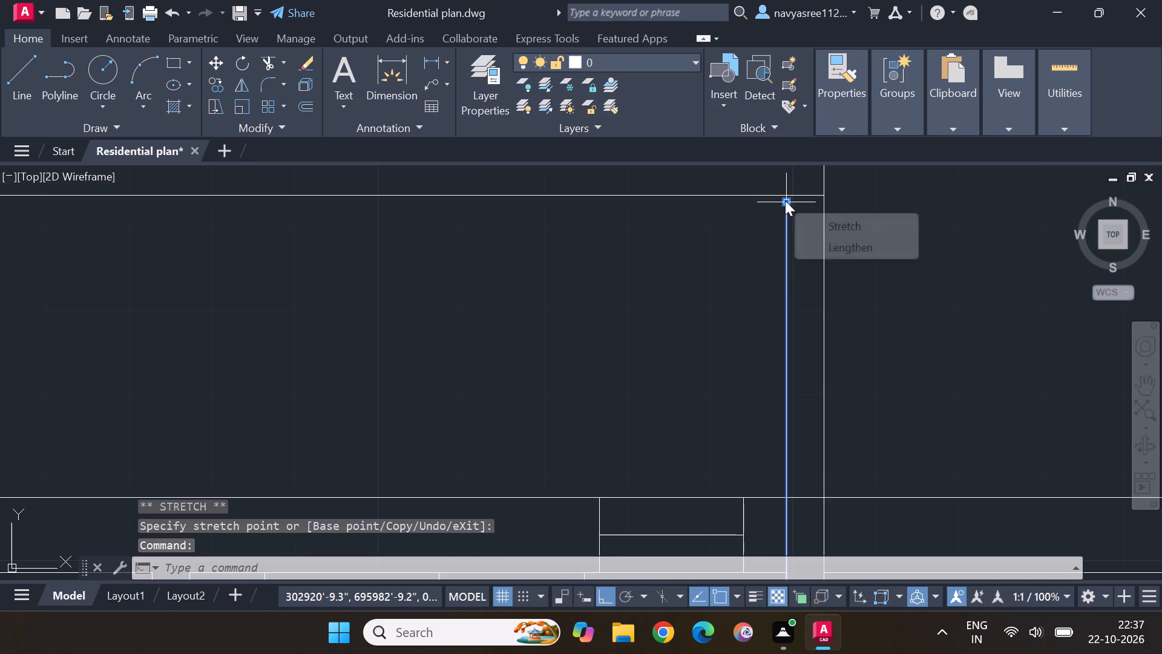
scroll(785, 200, up, 2)
scroll(768, 287, up, 1)
middle_drag(768, 257, 772, 500)
scroll(772, 499, up, 1)
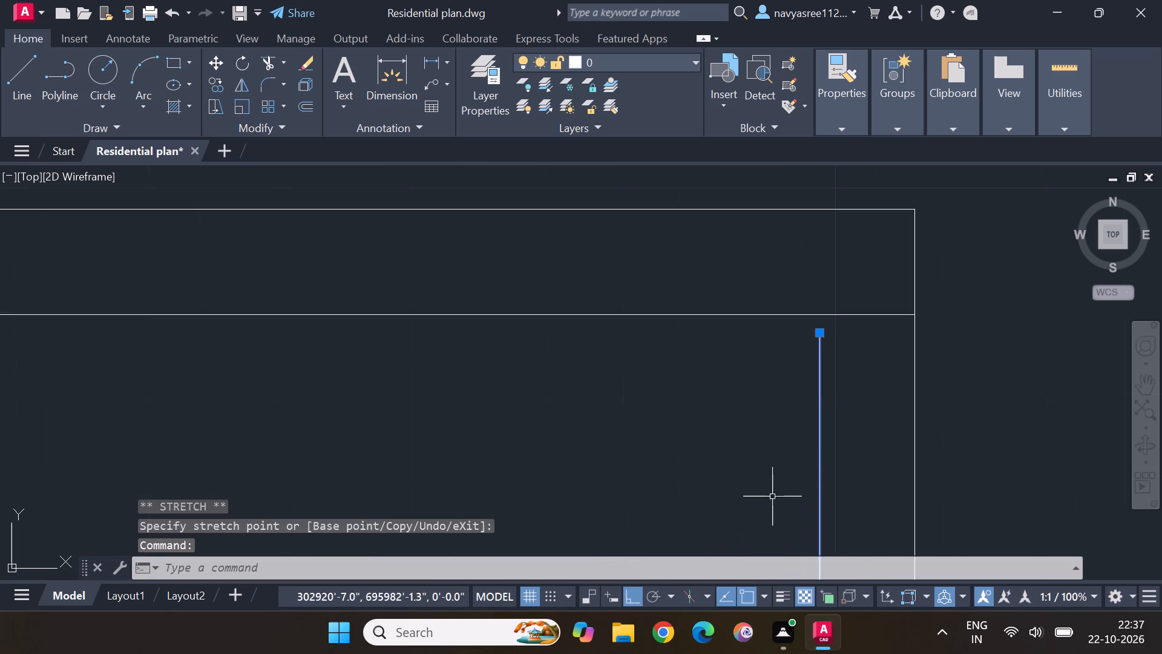
click(820, 332)
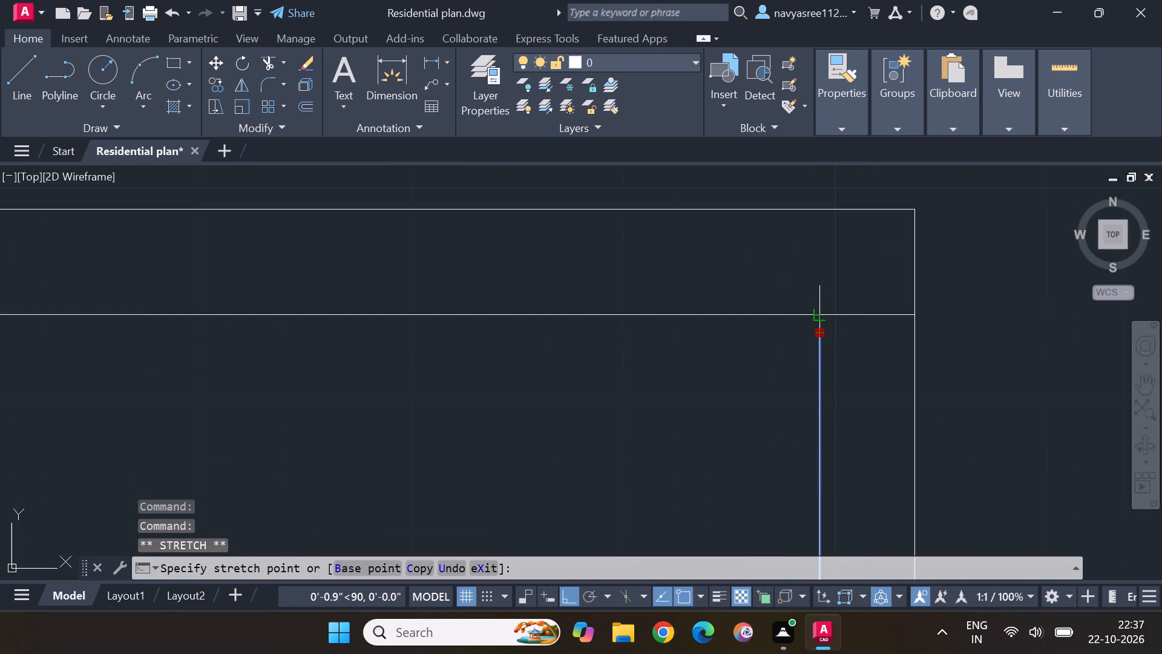
click(824, 316)
key(Escape)
key(Escape)
Trim the overhanging ends of the top wall's inner line at both upper corners of the enclosure above the toilets.
scroll(748, 411, down, 2)
middle_drag(645, 423, 867, 300)
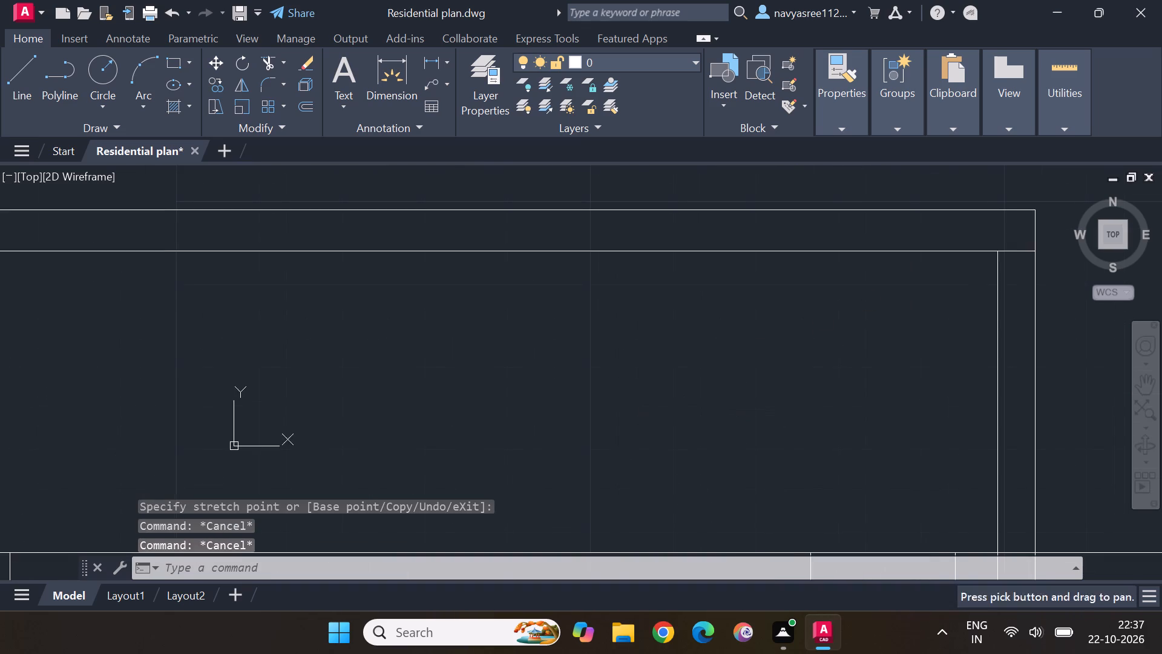
scroll(856, 311, down, 2)
scroll(452, 281, up, 2)
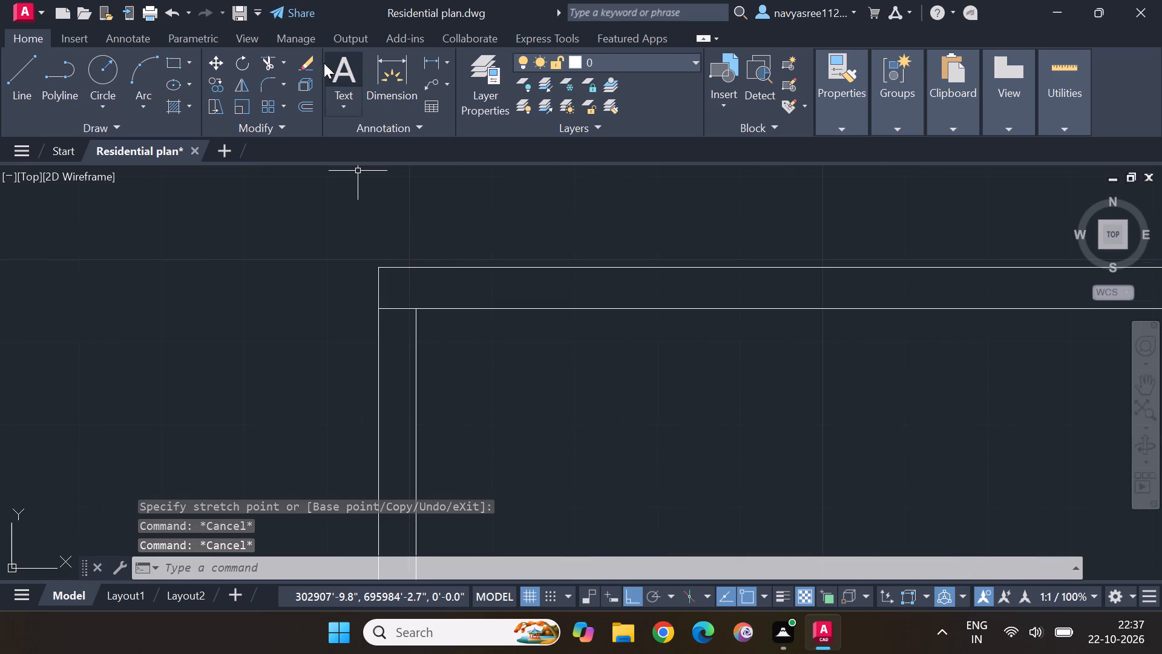
click(264, 60)
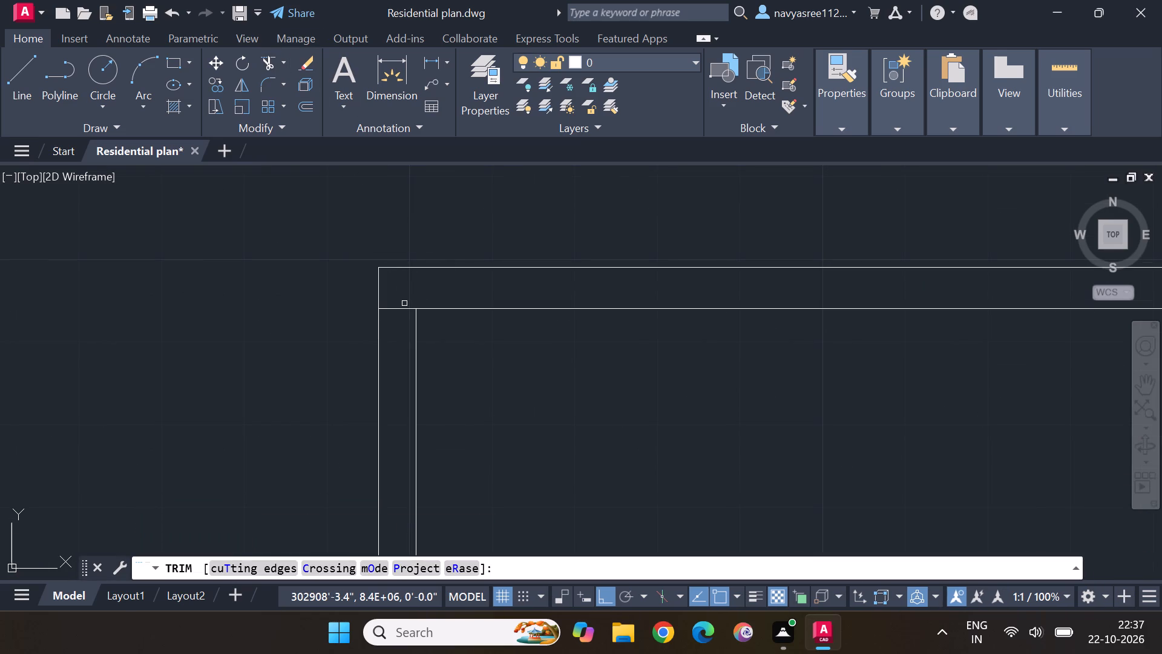
click(404, 307)
scroll(657, 341, down, 1)
middle_drag(857, 401, 482, 325)
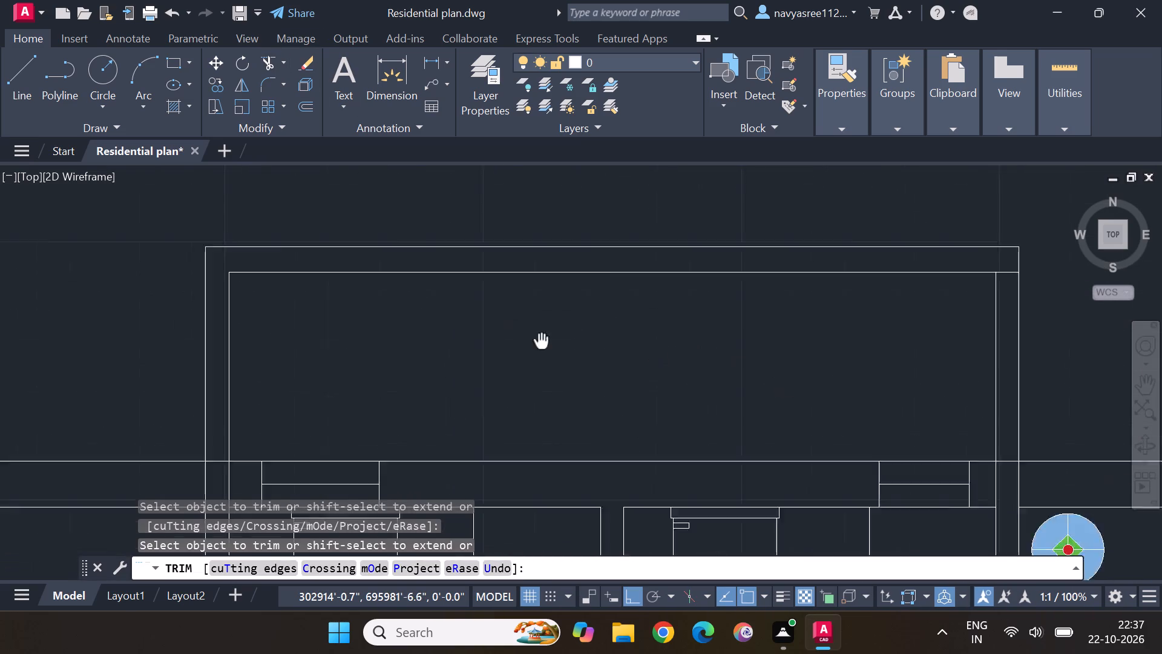
middle_drag(482, 325, 228, 267)
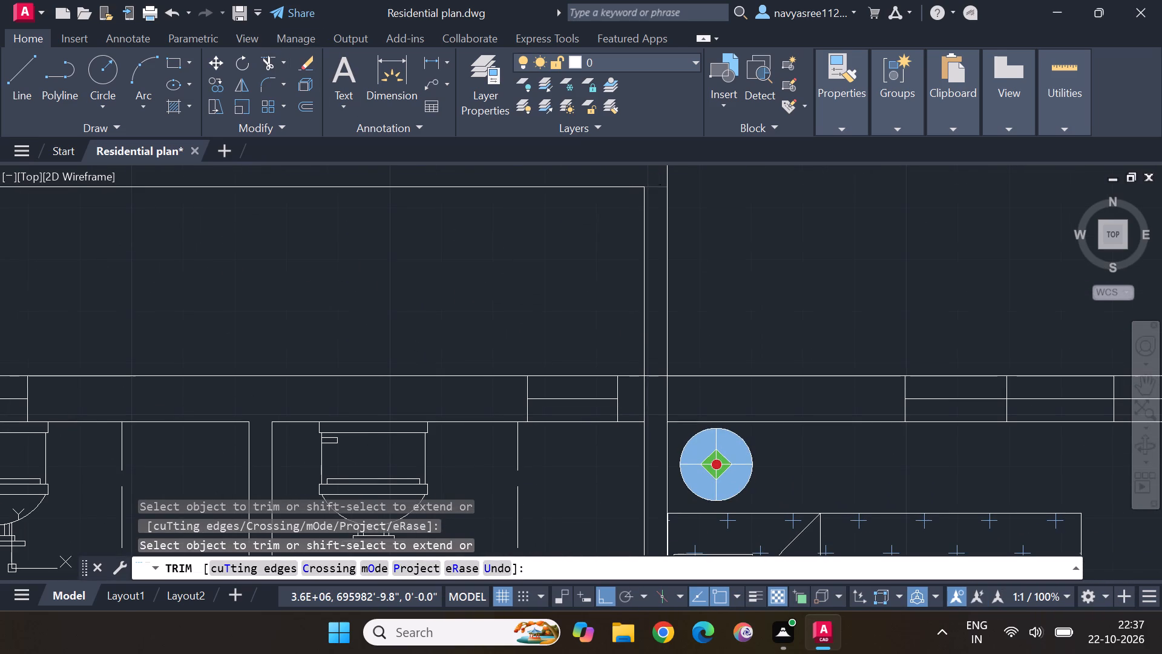
click(651, 188)
scroll(589, 233, down, 2)
middle_drag(525, 254, 761, 282)
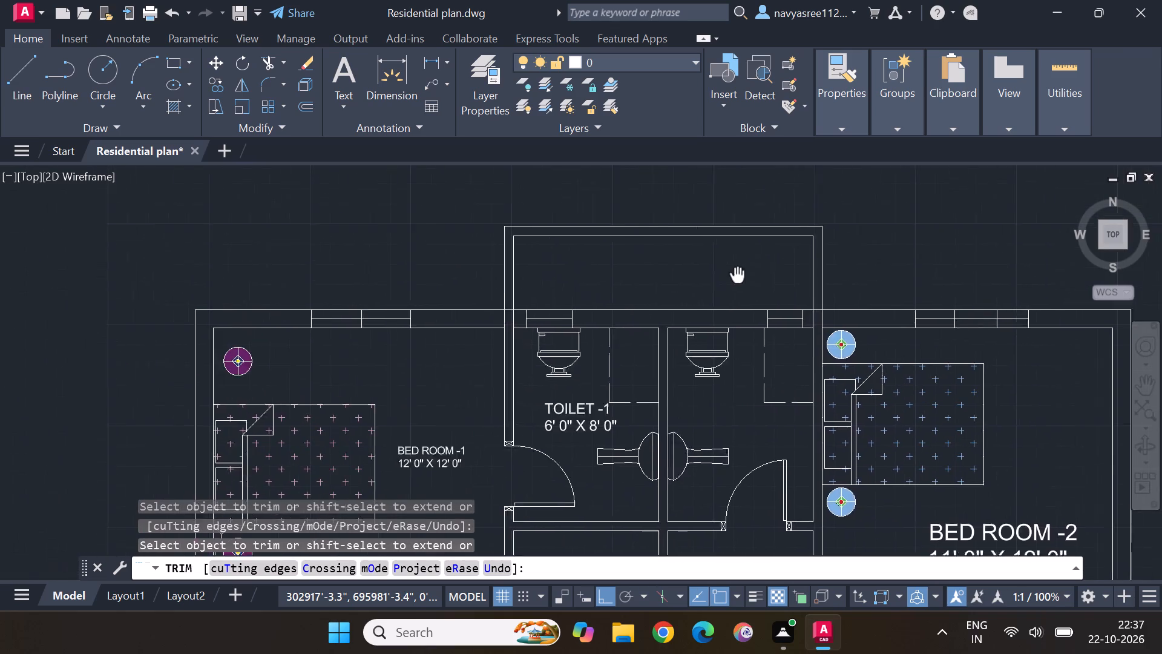
middle_drag(761, 282, 773, 284)
key(Escape)
key(Escape)
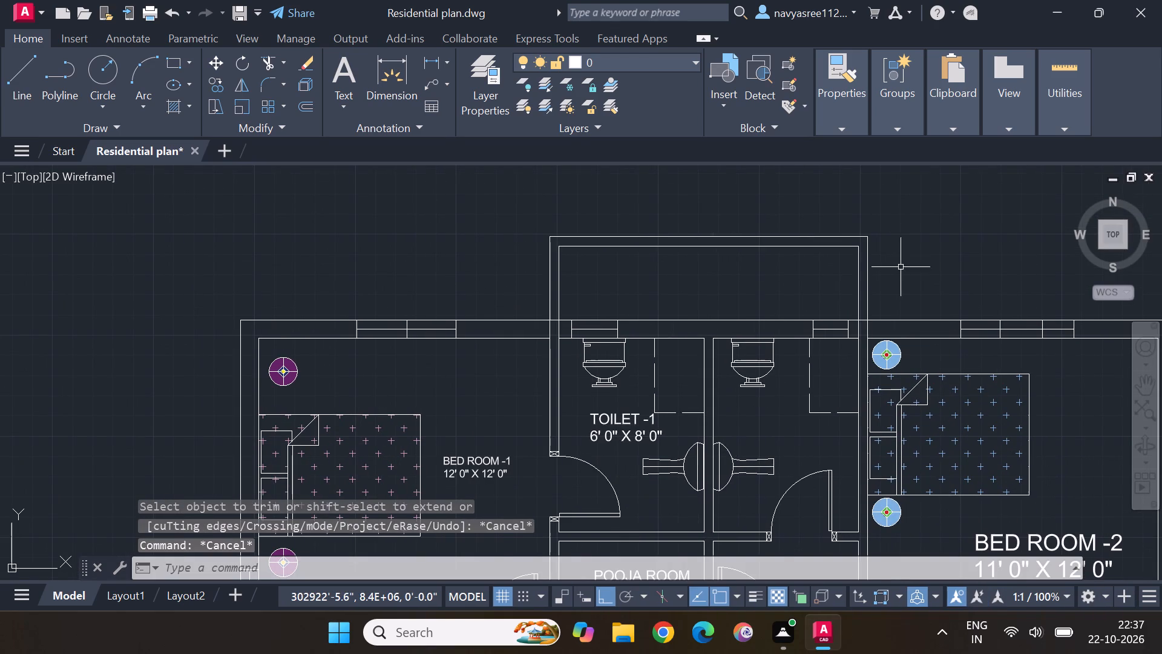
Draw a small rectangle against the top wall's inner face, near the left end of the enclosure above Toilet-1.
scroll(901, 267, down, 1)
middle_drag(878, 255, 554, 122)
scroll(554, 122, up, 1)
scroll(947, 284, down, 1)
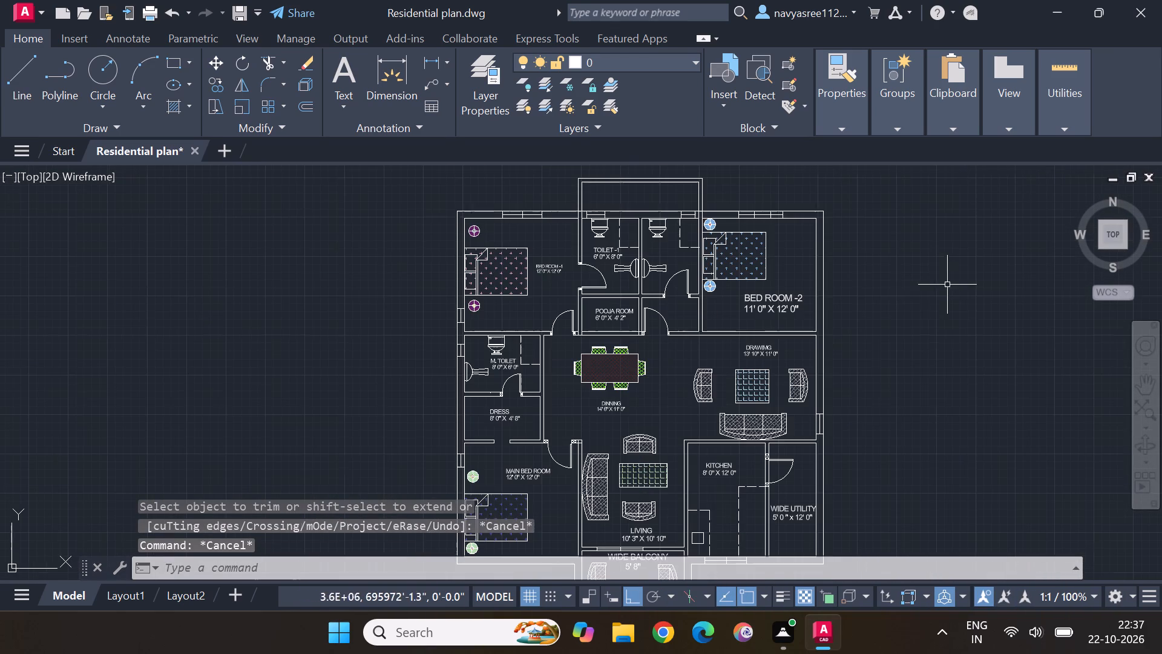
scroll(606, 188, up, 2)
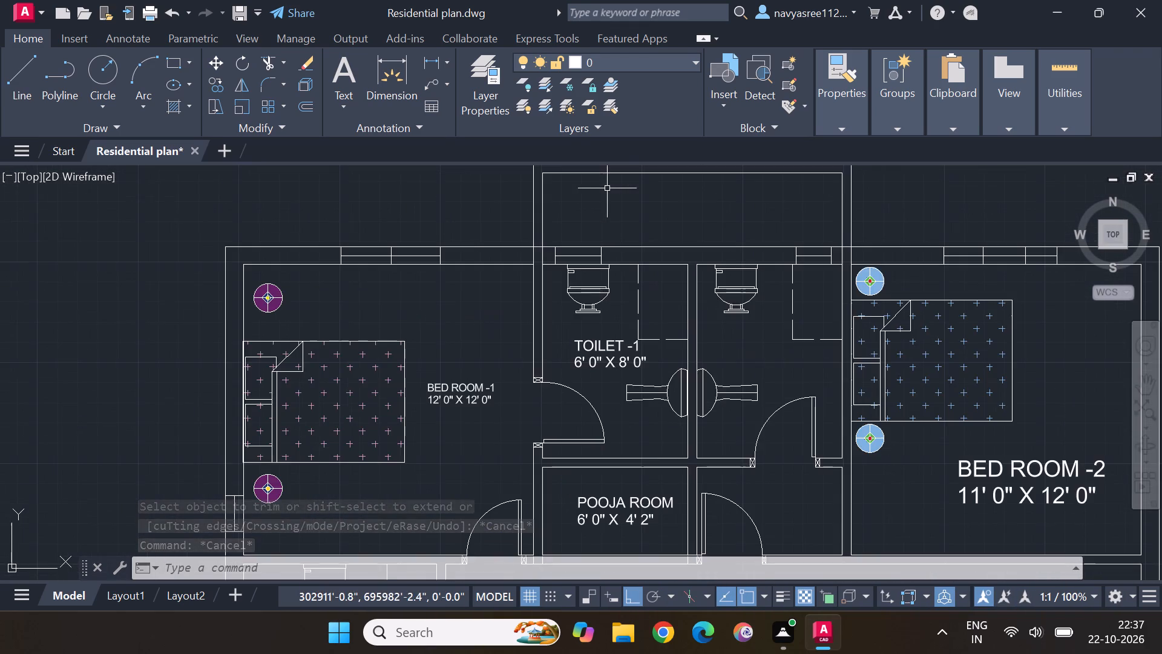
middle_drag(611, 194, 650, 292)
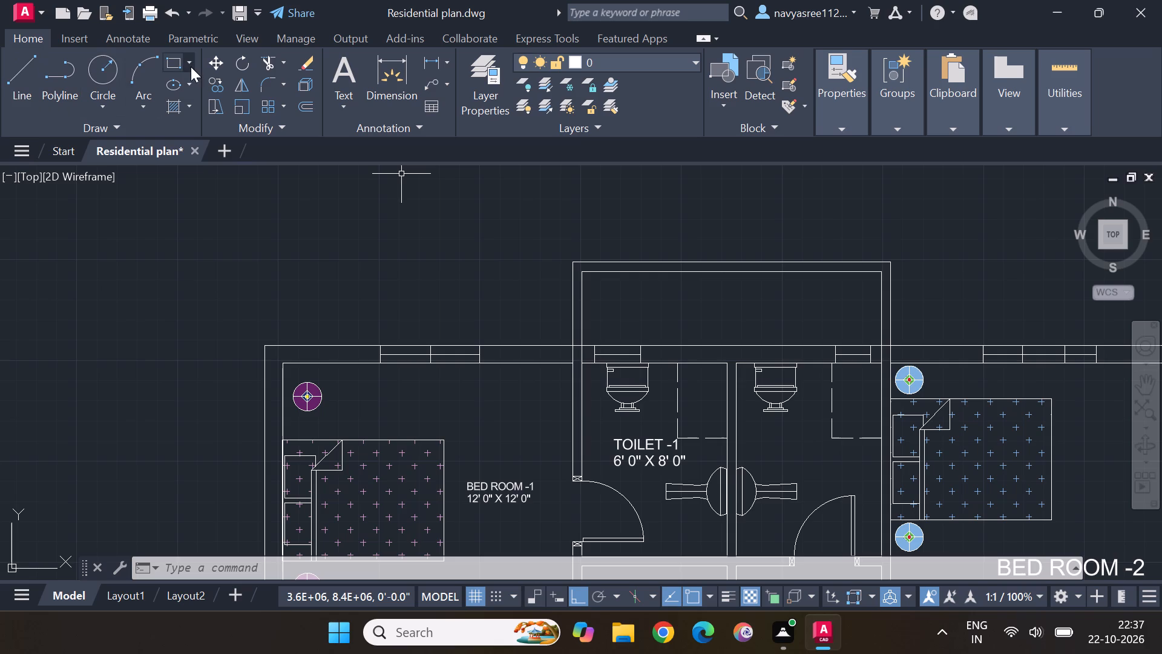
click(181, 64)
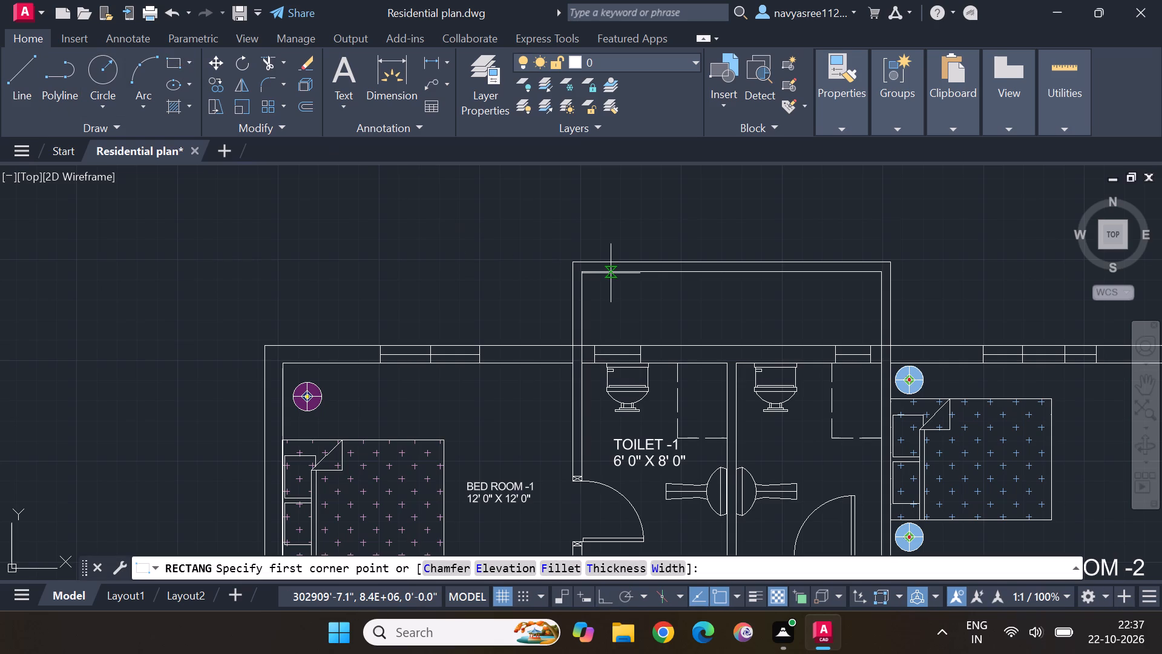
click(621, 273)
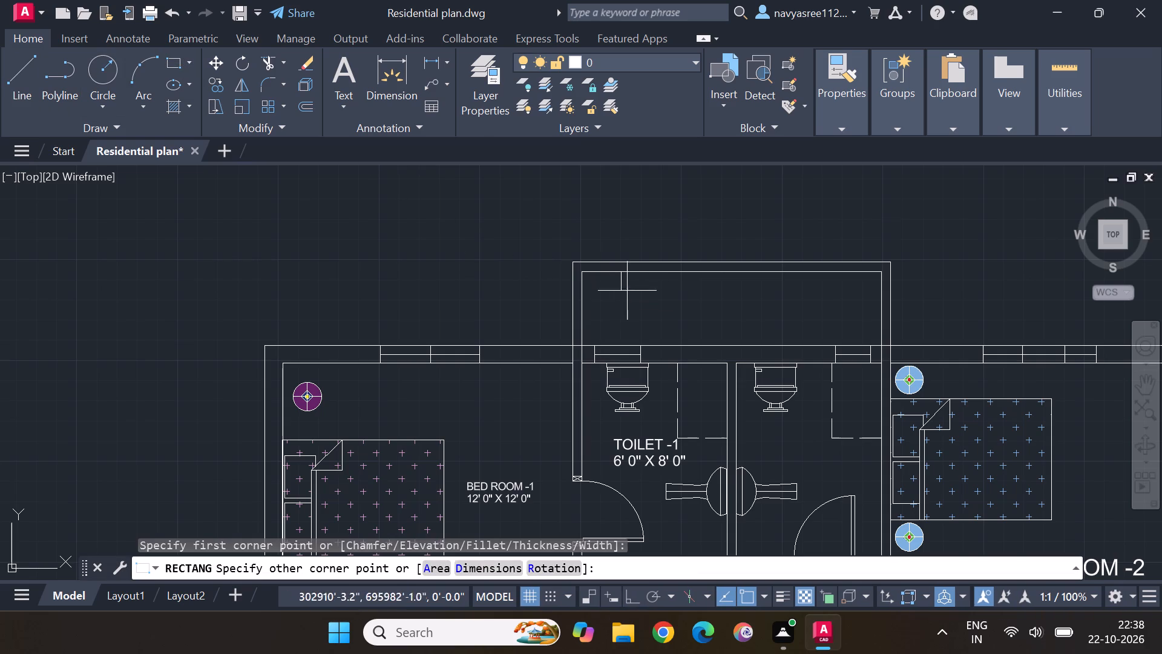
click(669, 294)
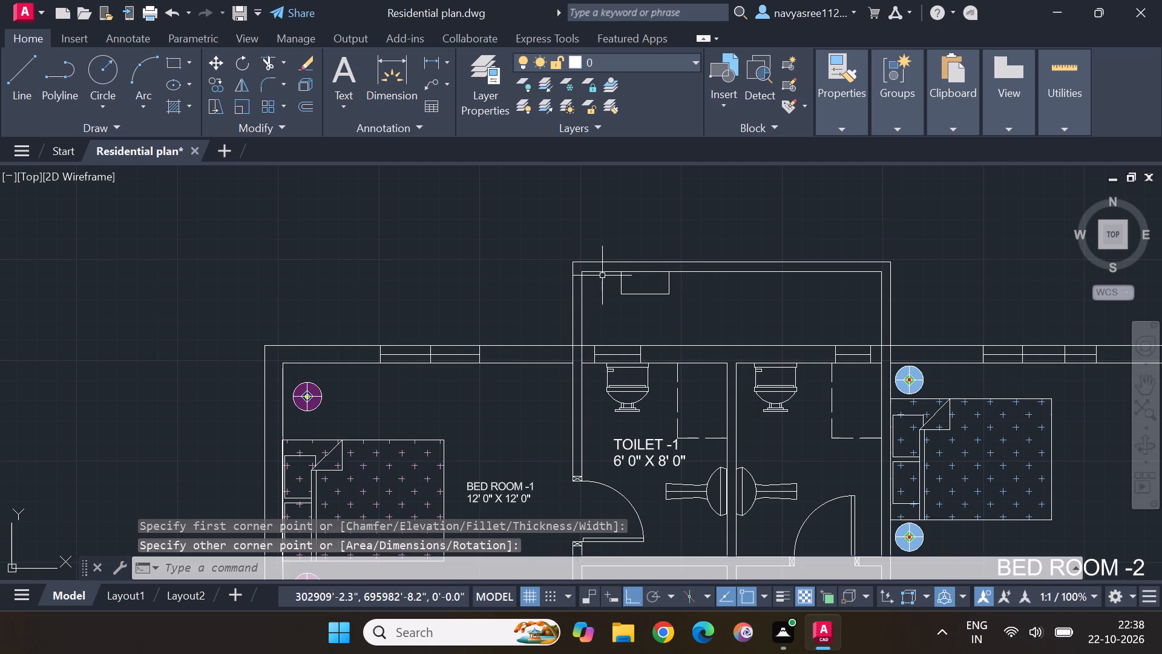
Draw a slightly wider rectangle against the top wall's inner face, near the middle of the enclosure.
drag(173, 62, 184, 70)
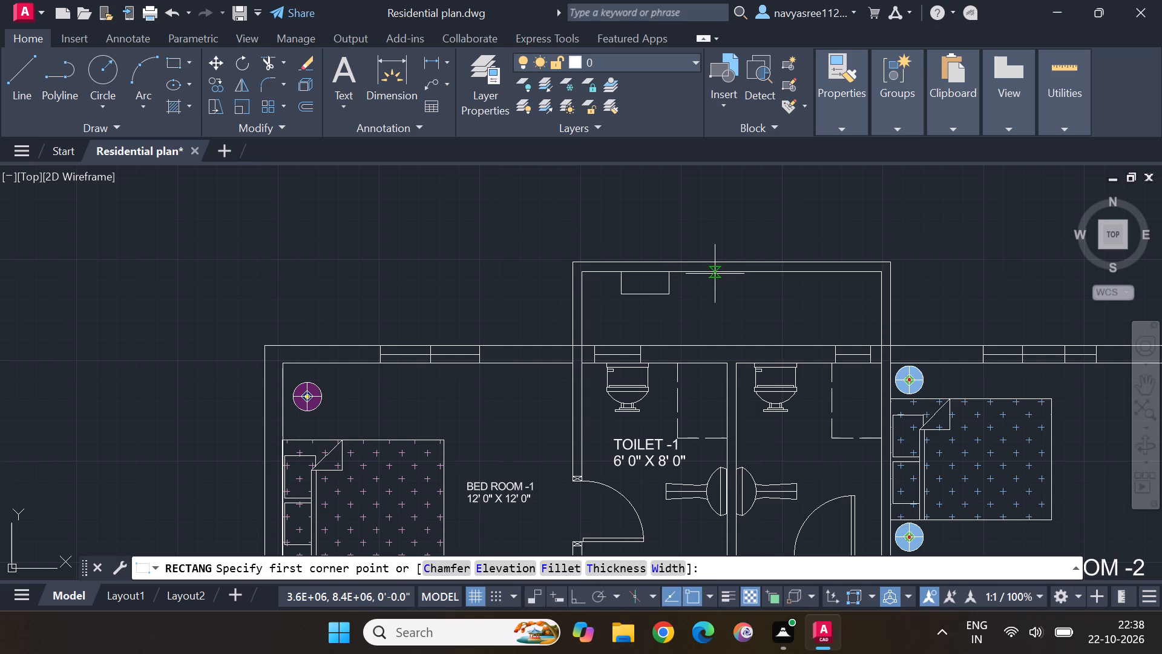
click(715, 273)
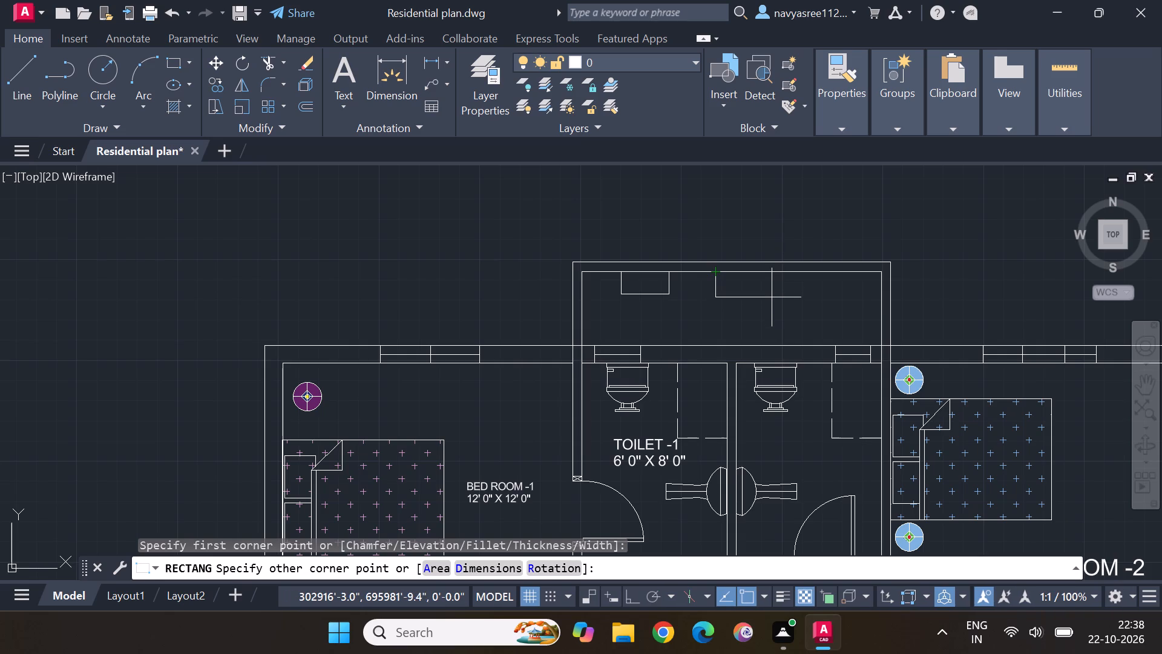
click(772, 293)
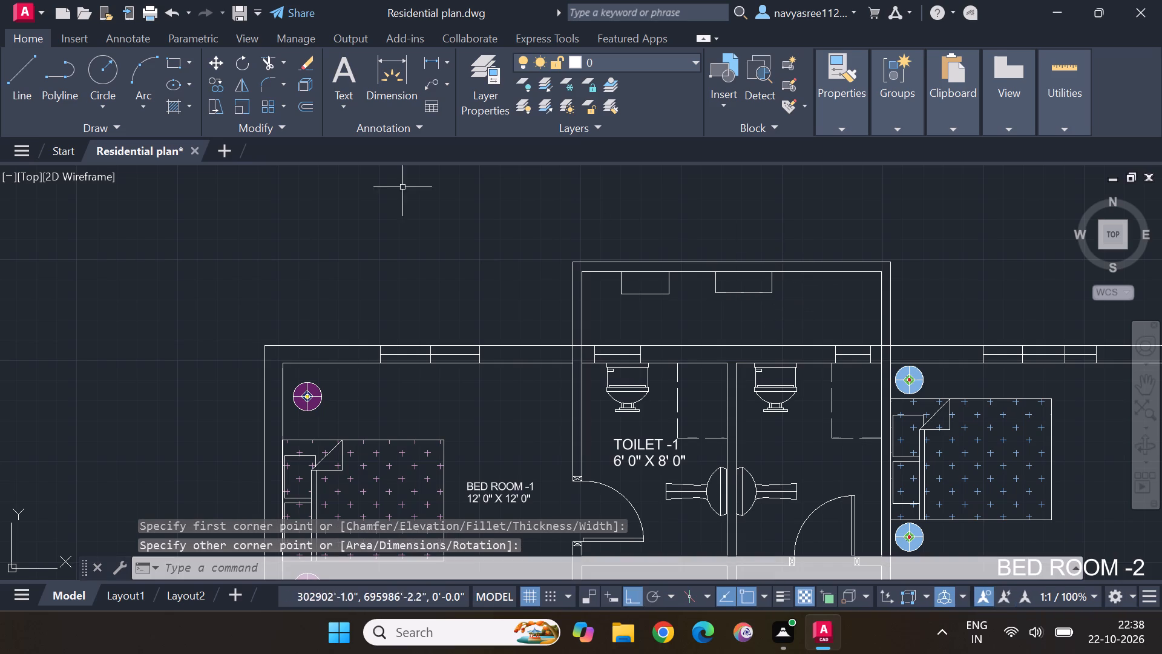
Copy the middle rectangle horizontally along the top wall to near the enclosure's right end.
drag(180, 65, 186, 65)
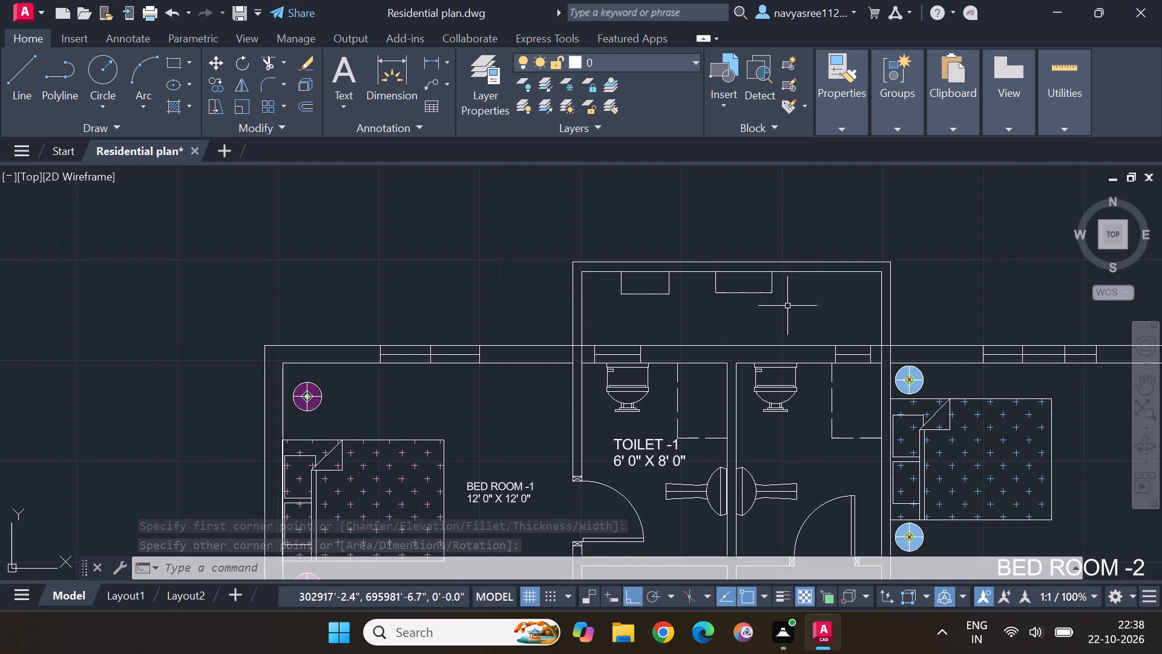
click(772, 291)
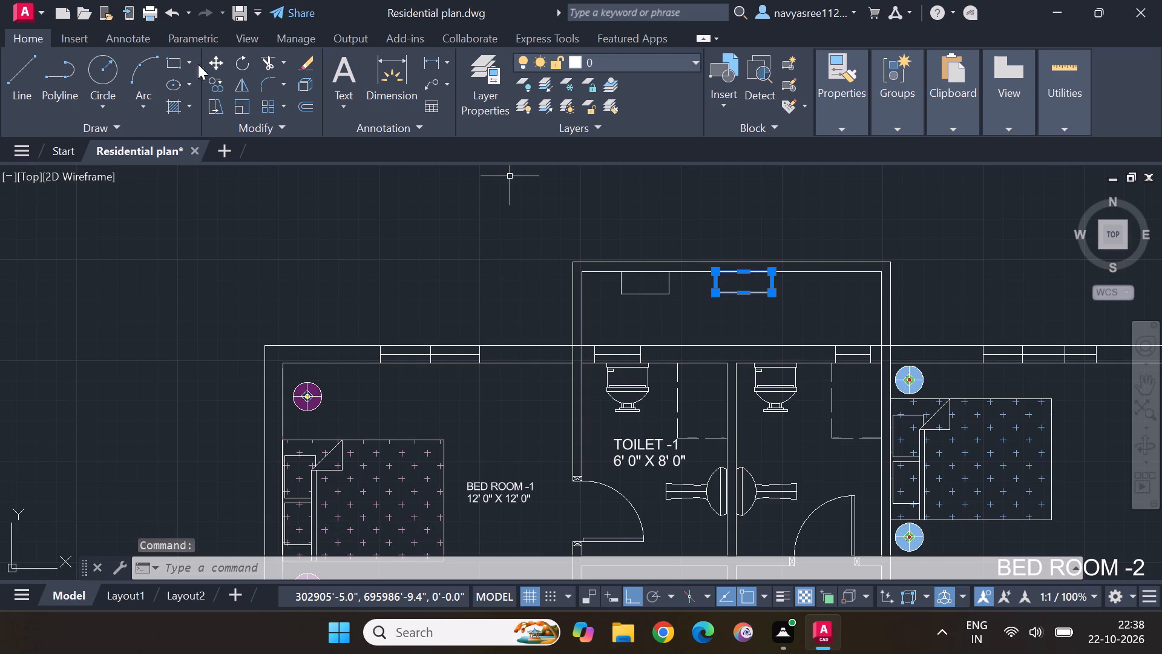
drag(212, 80, 229, 82)
click(212, 88)
click(740, 285)
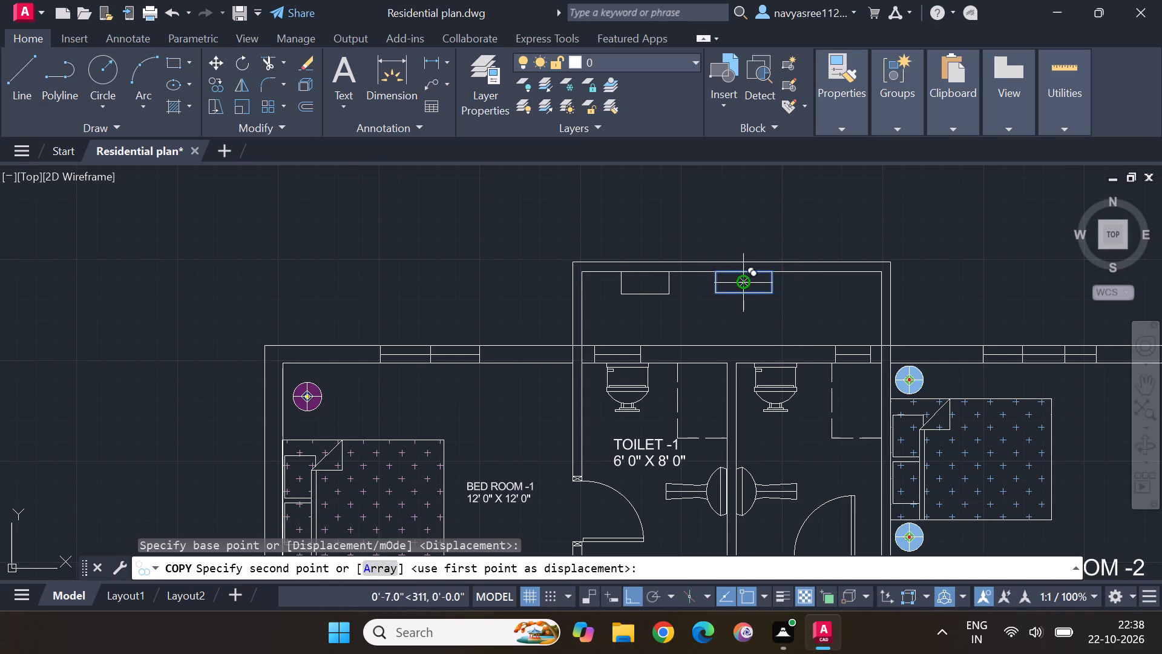
click(826, 306)
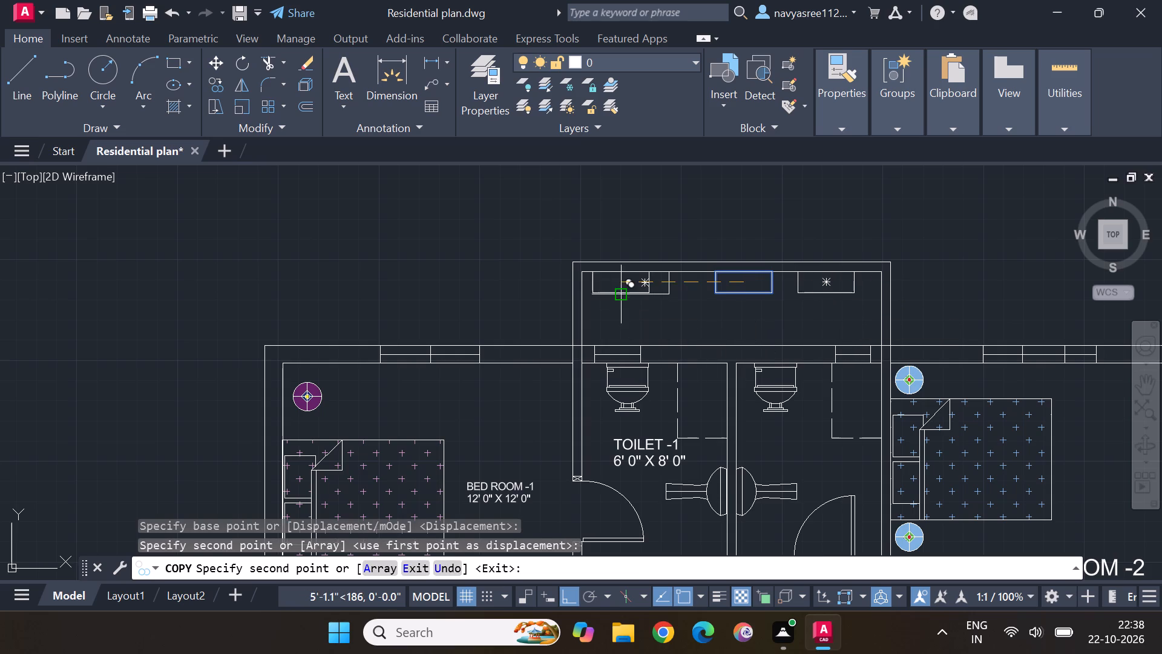
key(Escape)
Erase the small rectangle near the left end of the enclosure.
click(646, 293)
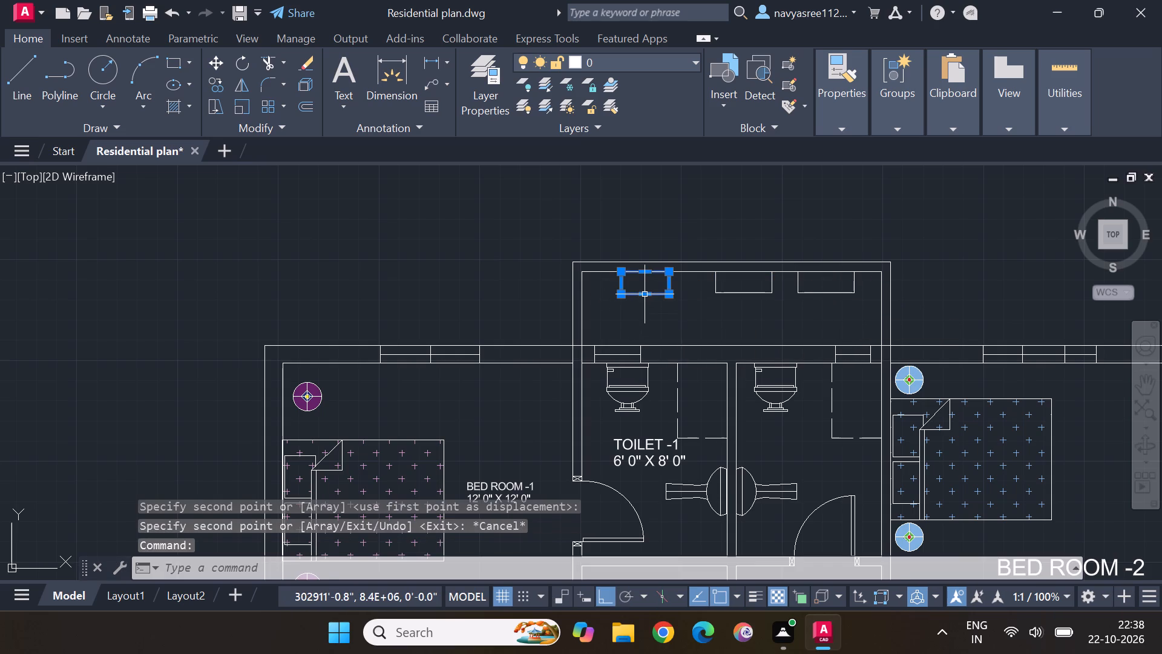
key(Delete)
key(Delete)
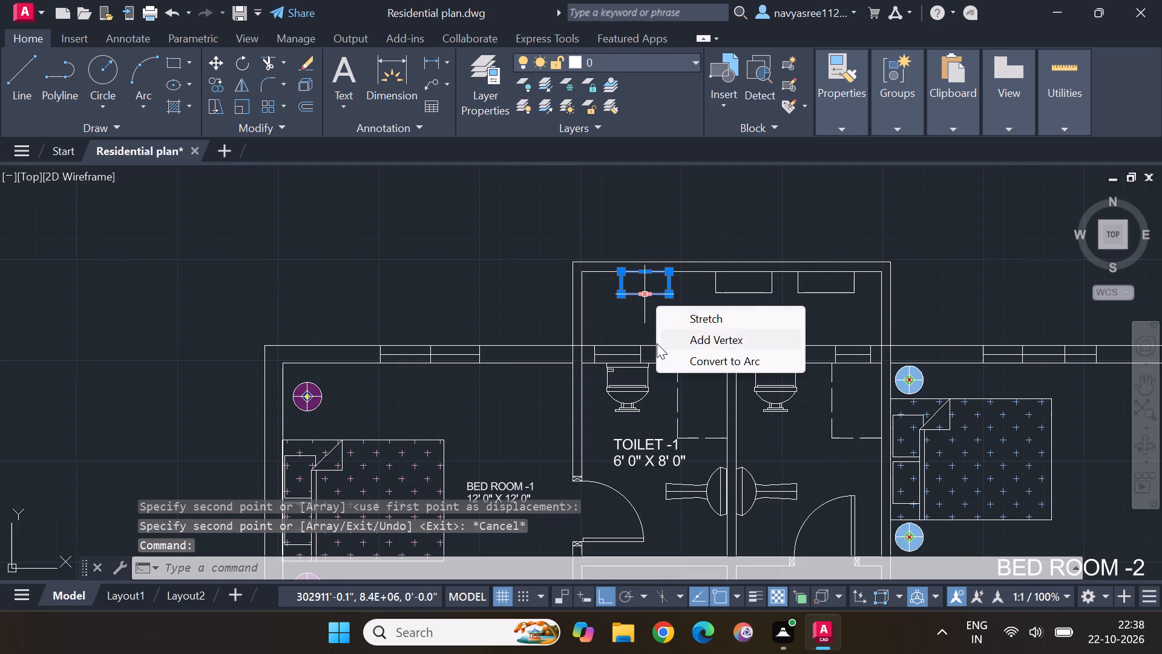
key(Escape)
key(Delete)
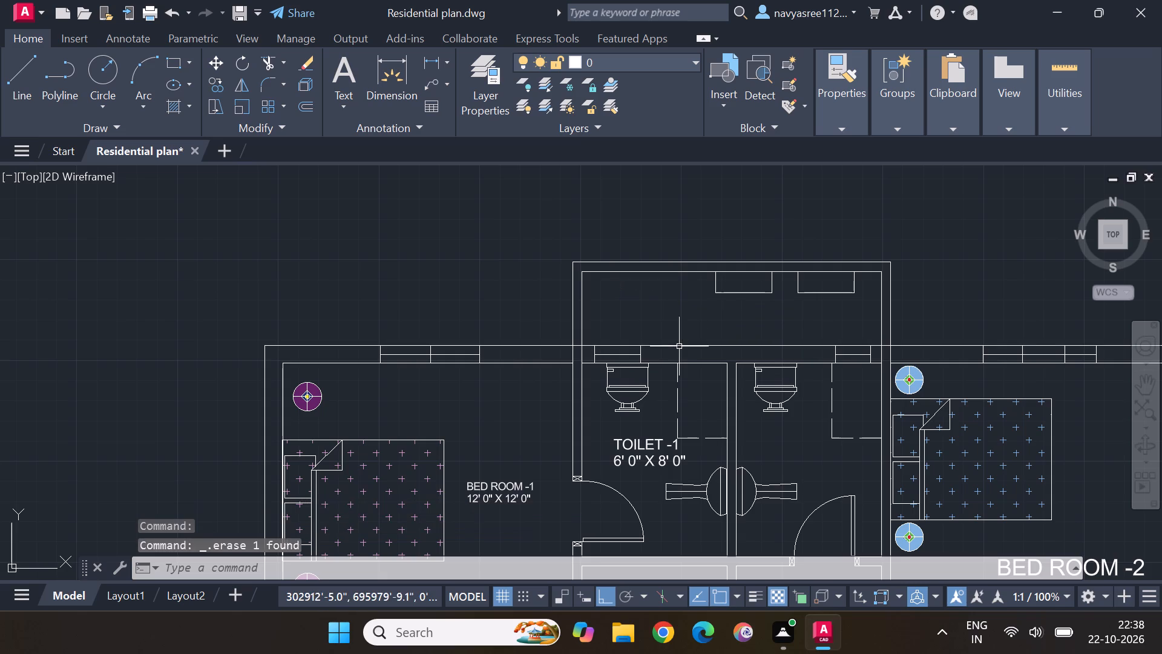
Copy the middle rectangle horizontally along the top wall to near the enclosure's left end.
click(739, 291)
click(213, 82)
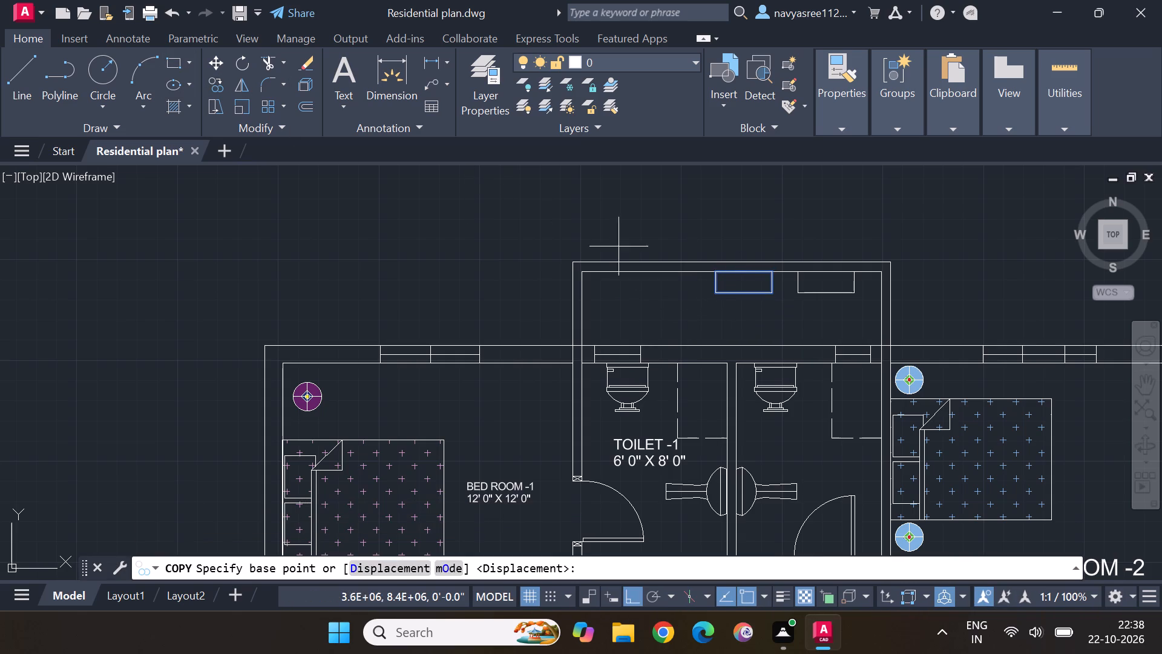
click(733, 299)
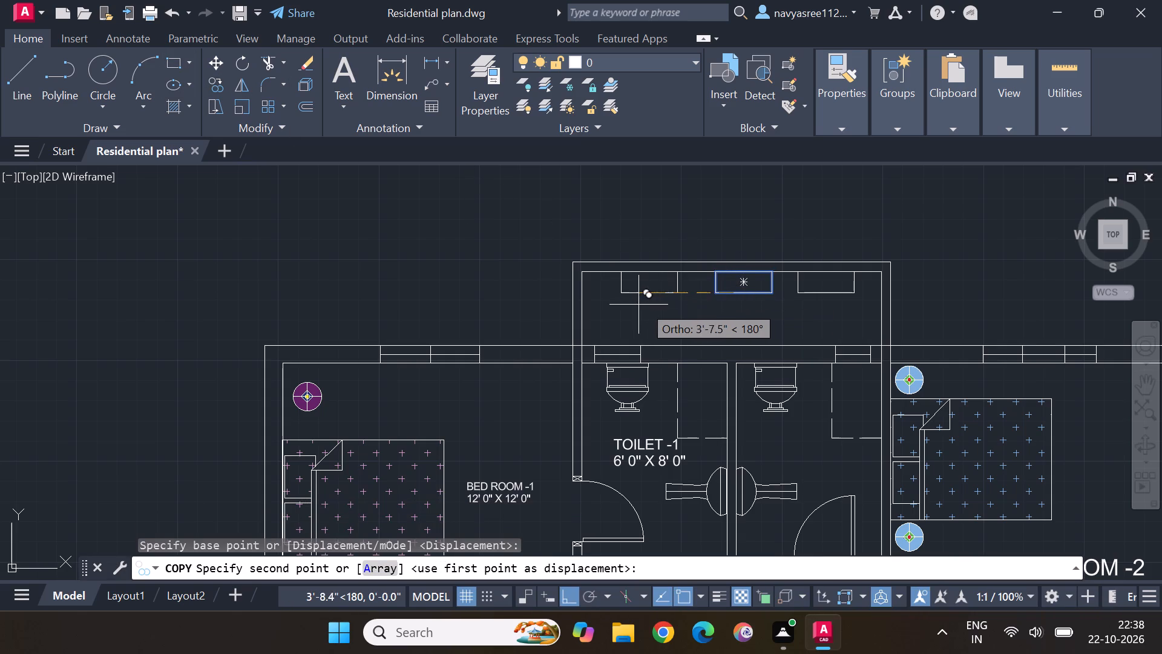
click(628, 305)
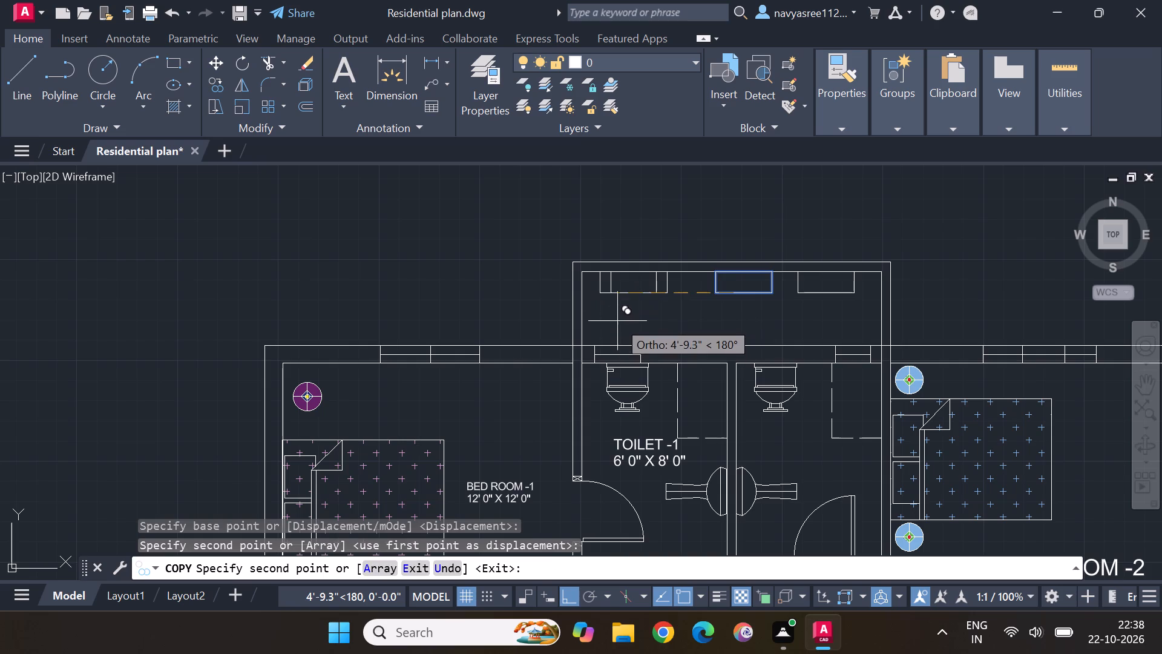
key(Escape)
key(Escape)
key(Escape)
key(Escape)
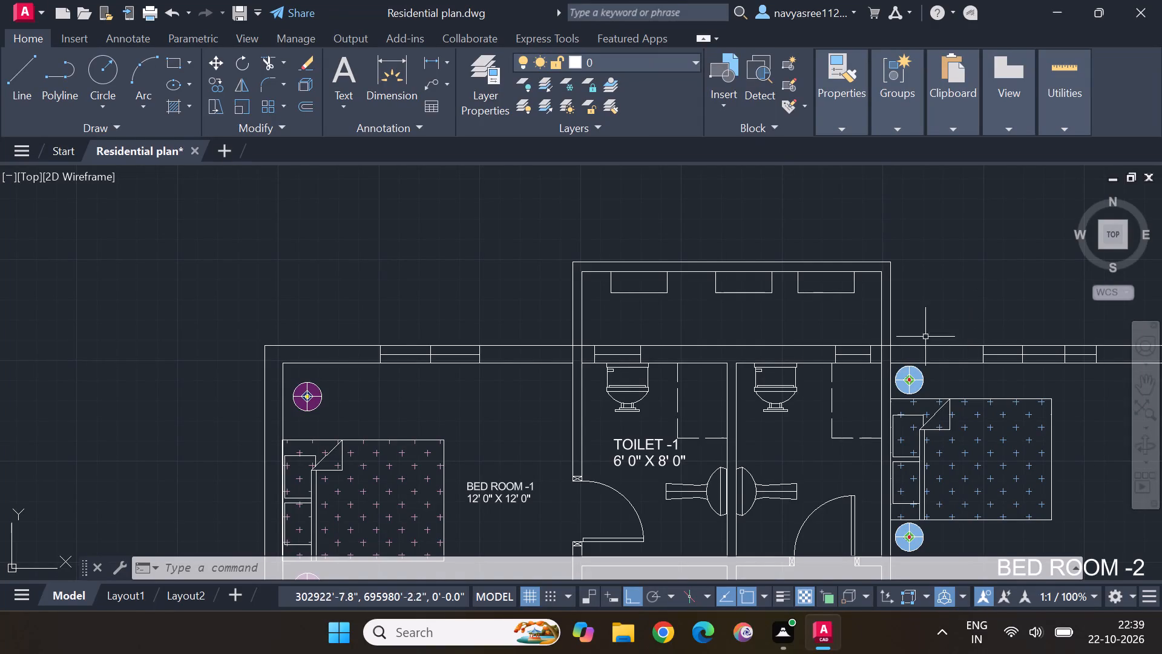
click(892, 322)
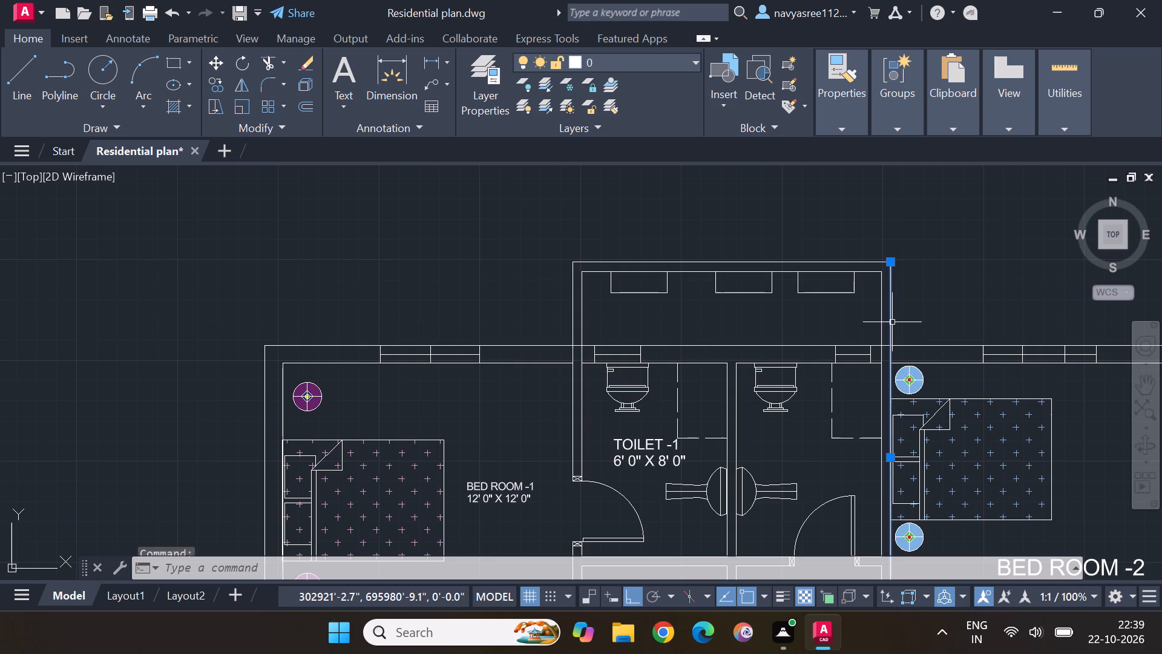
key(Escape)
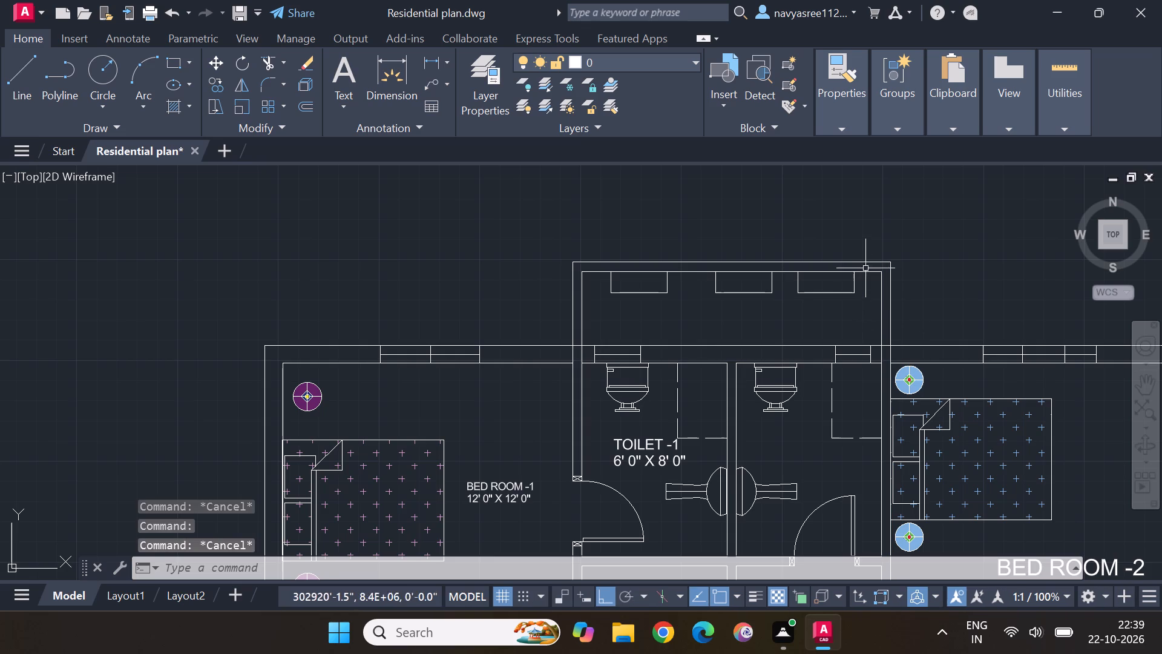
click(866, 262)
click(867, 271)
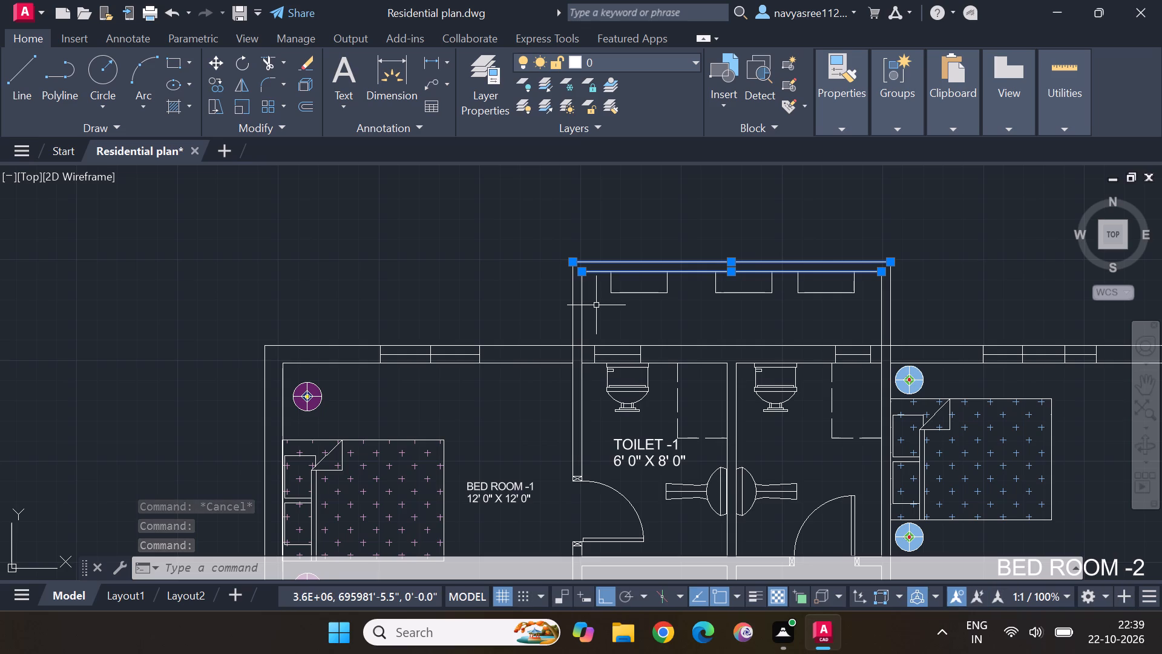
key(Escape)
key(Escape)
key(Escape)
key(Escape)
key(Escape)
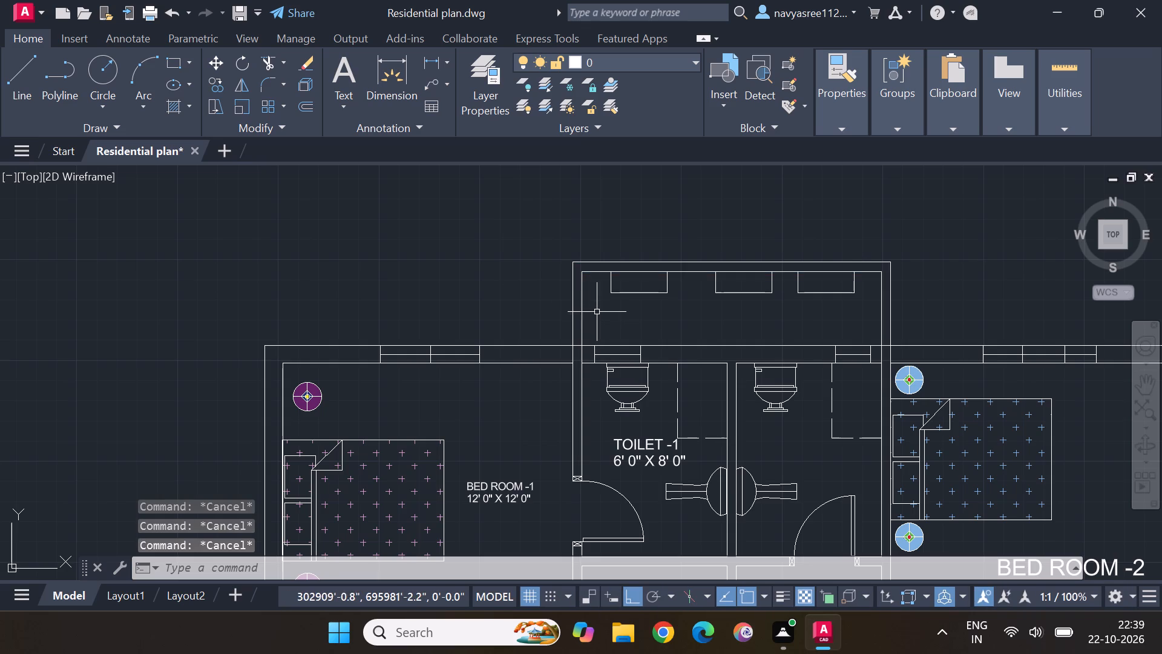
Trim the enclosure's four side-wall lines where they cross the thickness of the house's top outer wall.
click(268, 64)
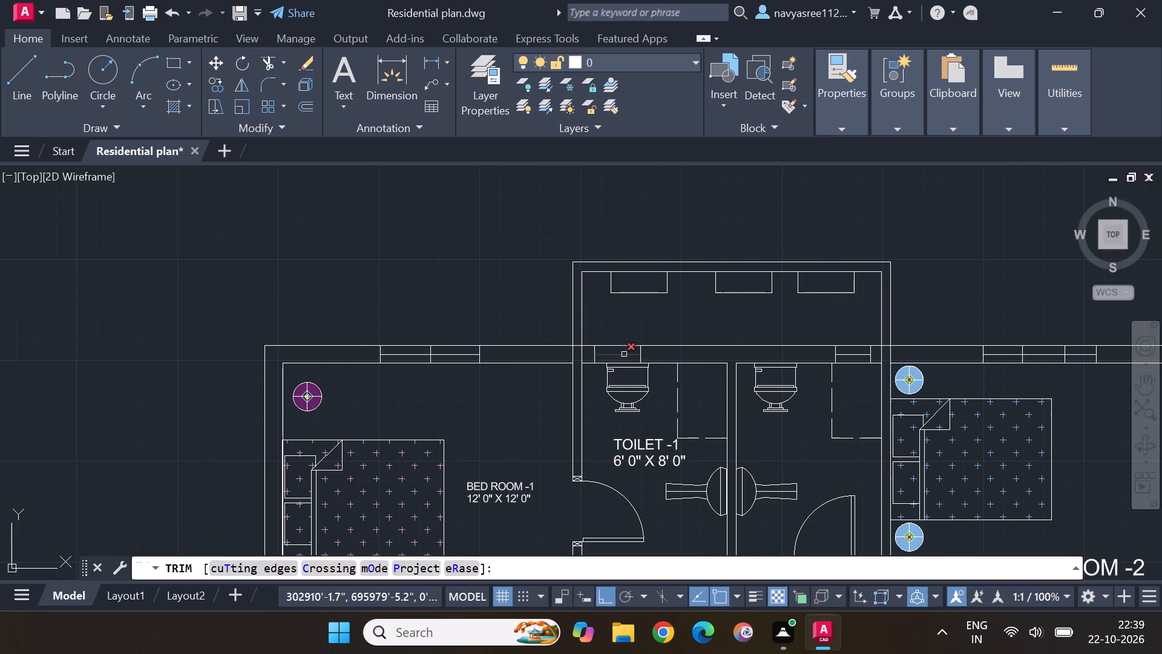
scroll(625, 361, up, 3)
click(462, 347)
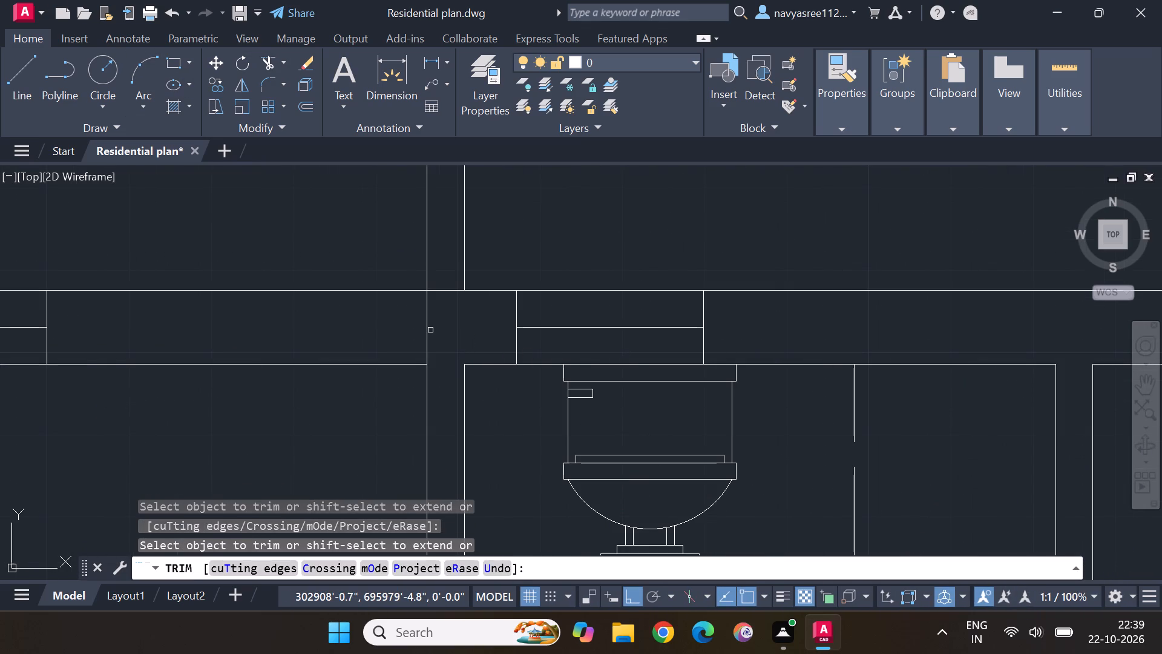
click(427, 332)
scroll(576, 320, down, 3)
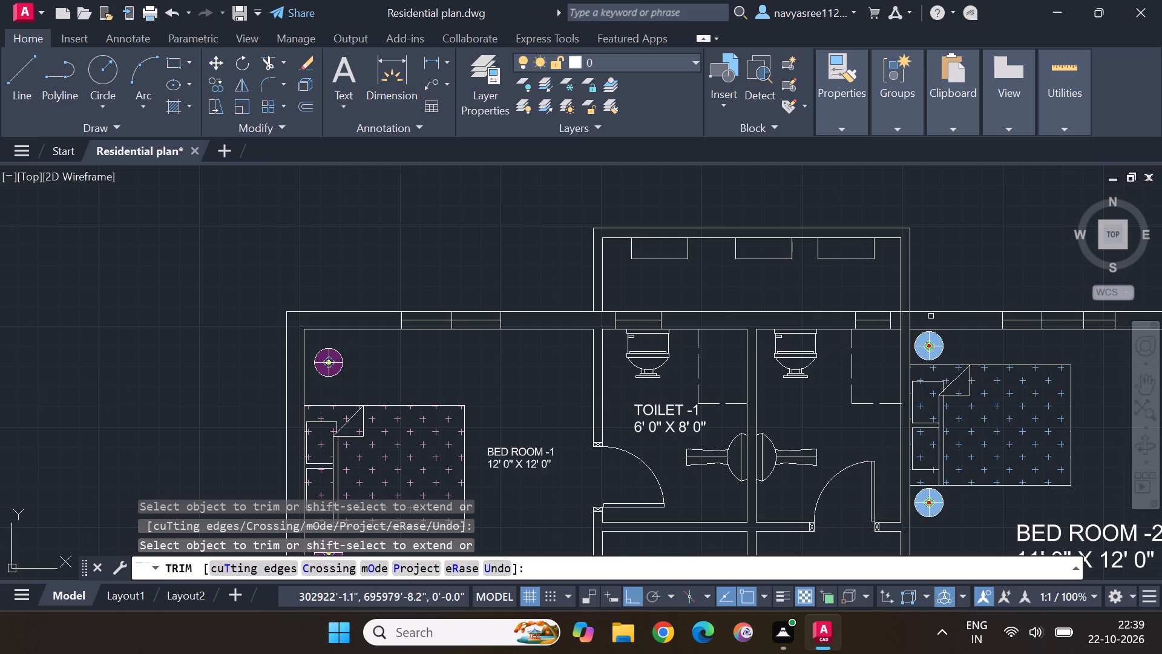
scroll(927, 329, up, 4)
click(820, 263)
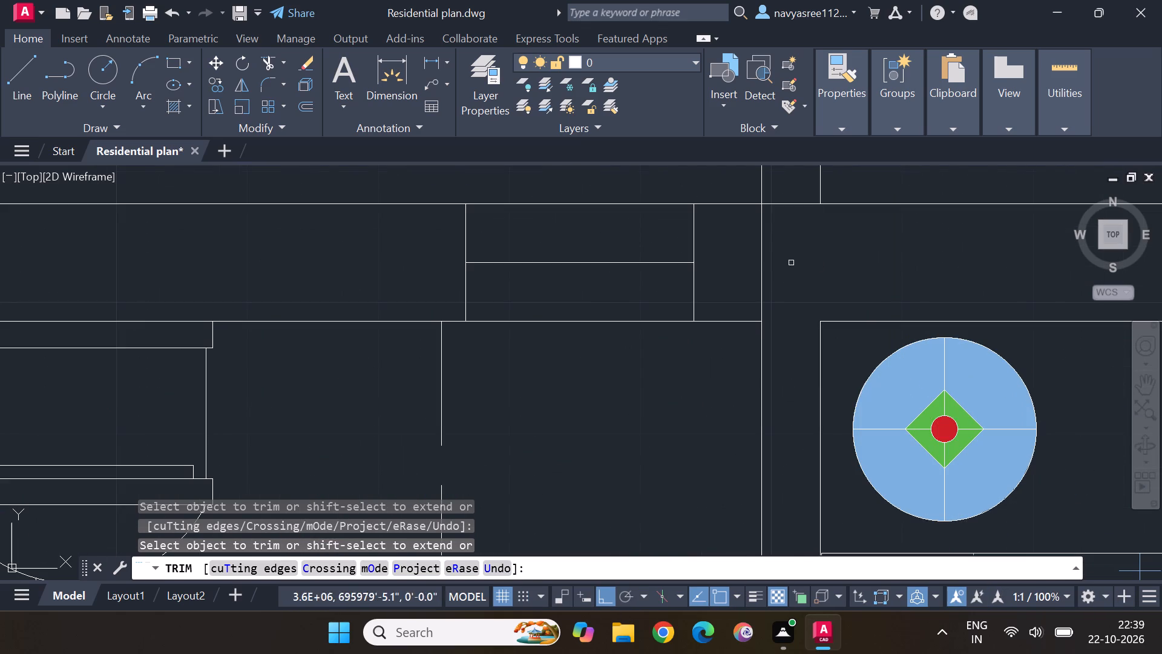
click(761, 268)
key(Escape)
key(Escape)
scroll(756, 261, down, 2)
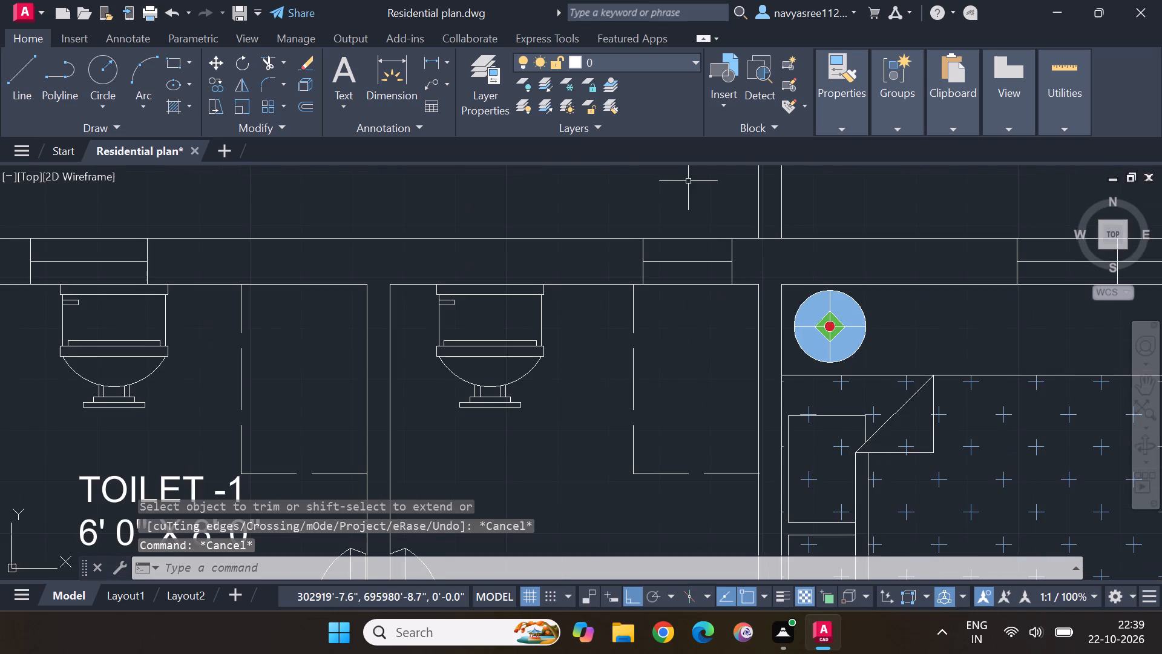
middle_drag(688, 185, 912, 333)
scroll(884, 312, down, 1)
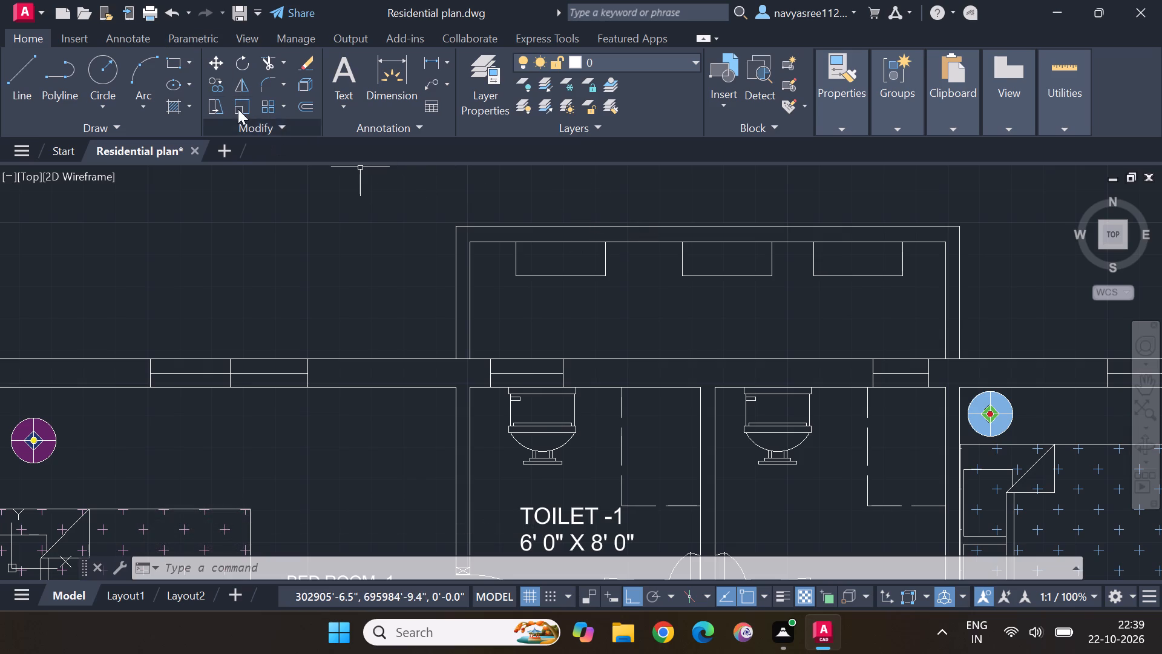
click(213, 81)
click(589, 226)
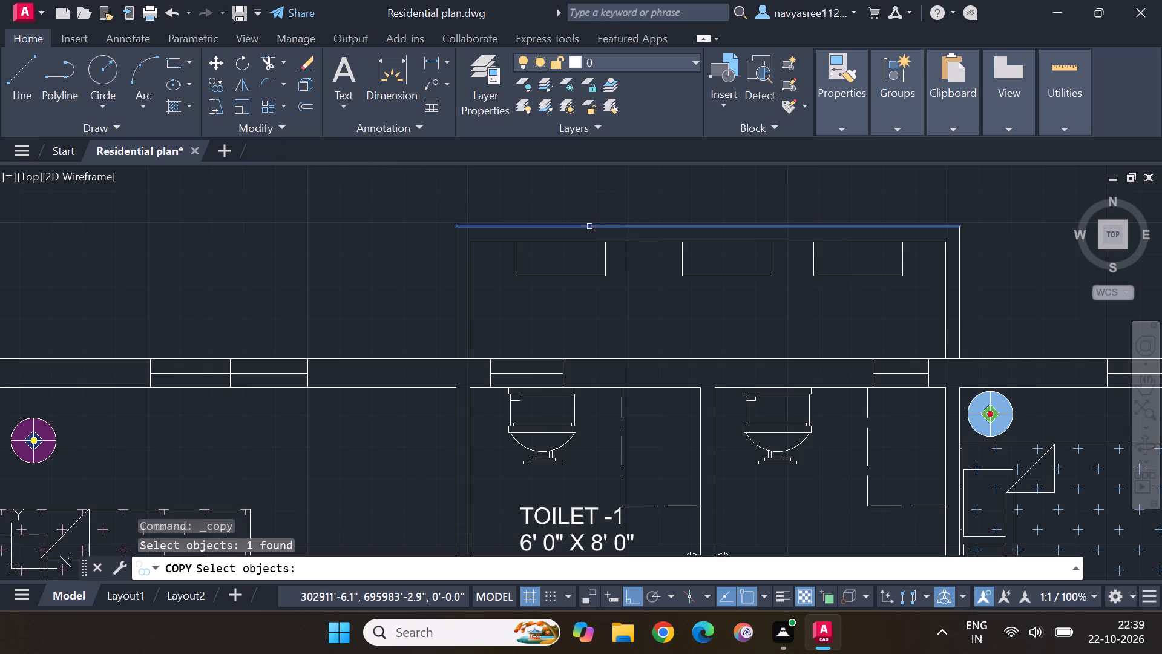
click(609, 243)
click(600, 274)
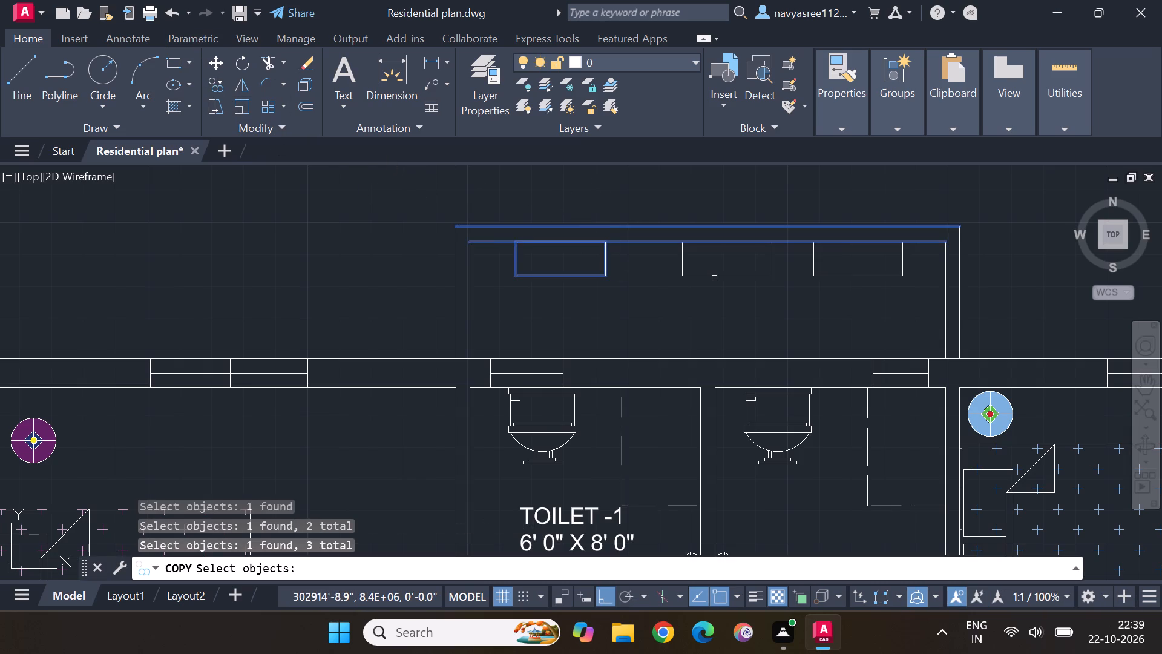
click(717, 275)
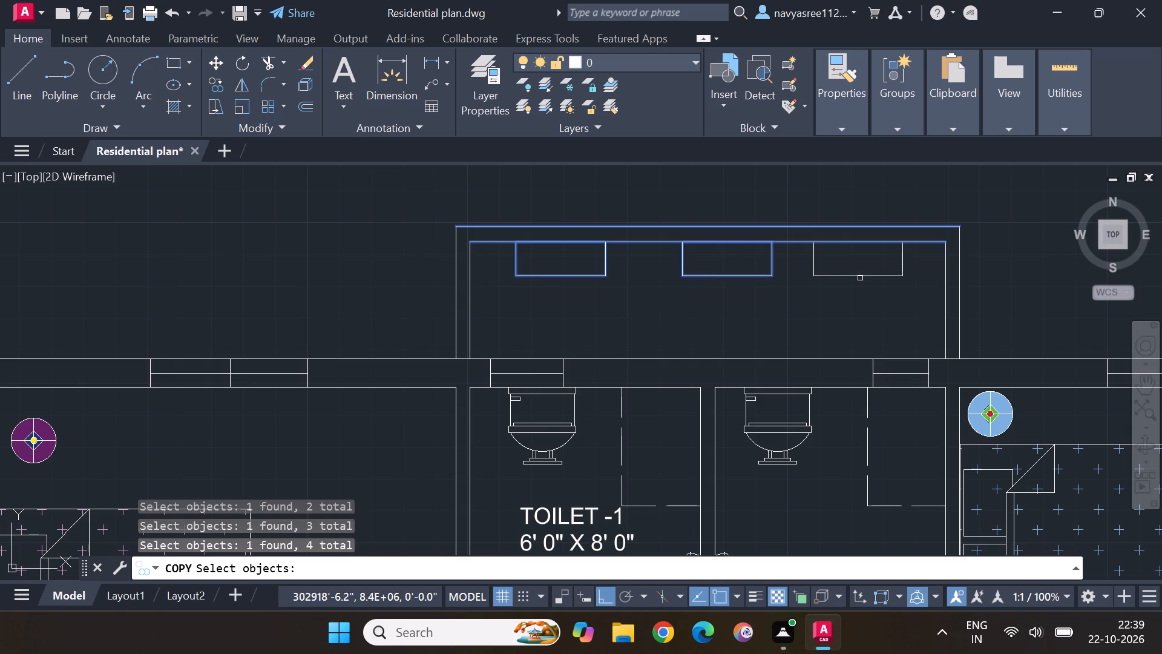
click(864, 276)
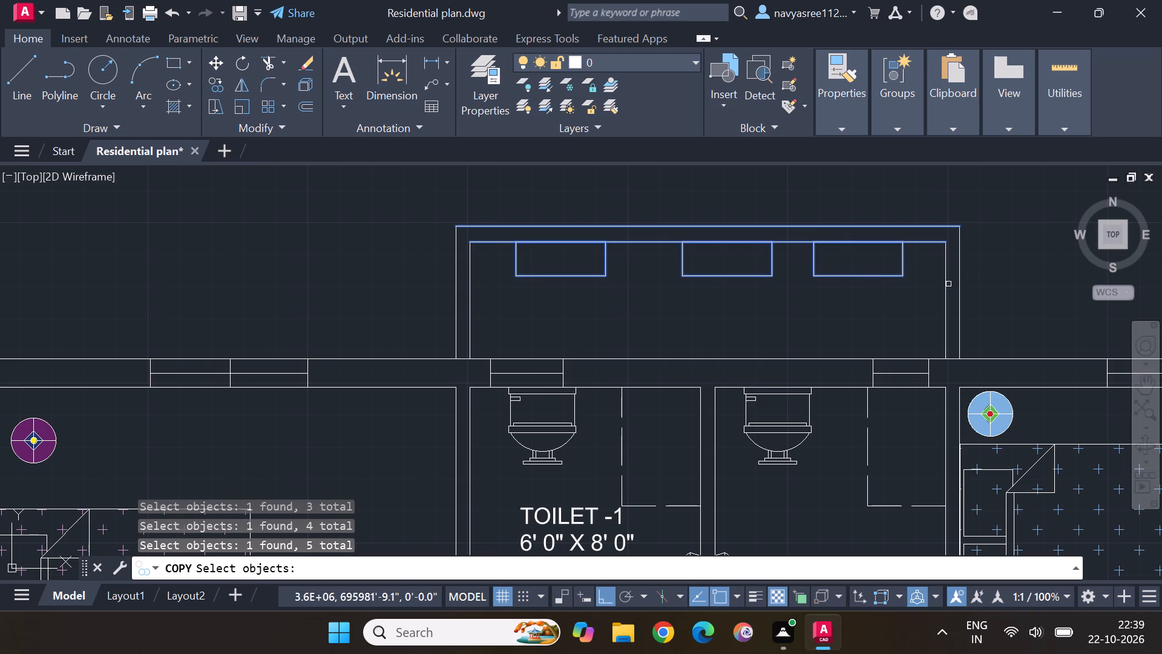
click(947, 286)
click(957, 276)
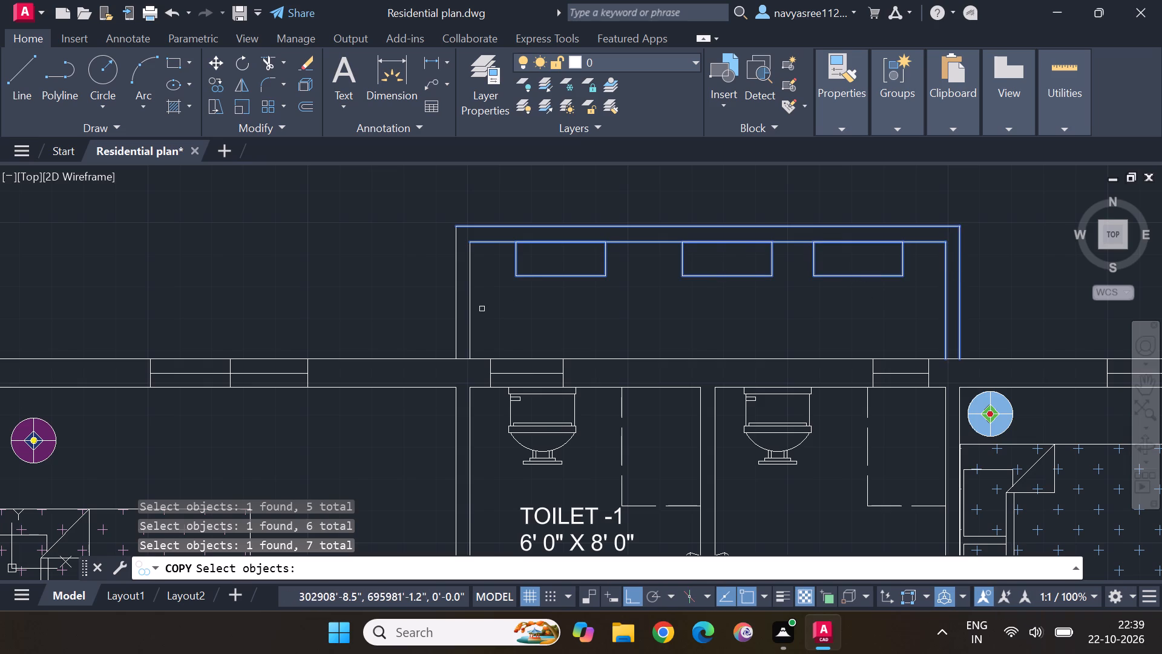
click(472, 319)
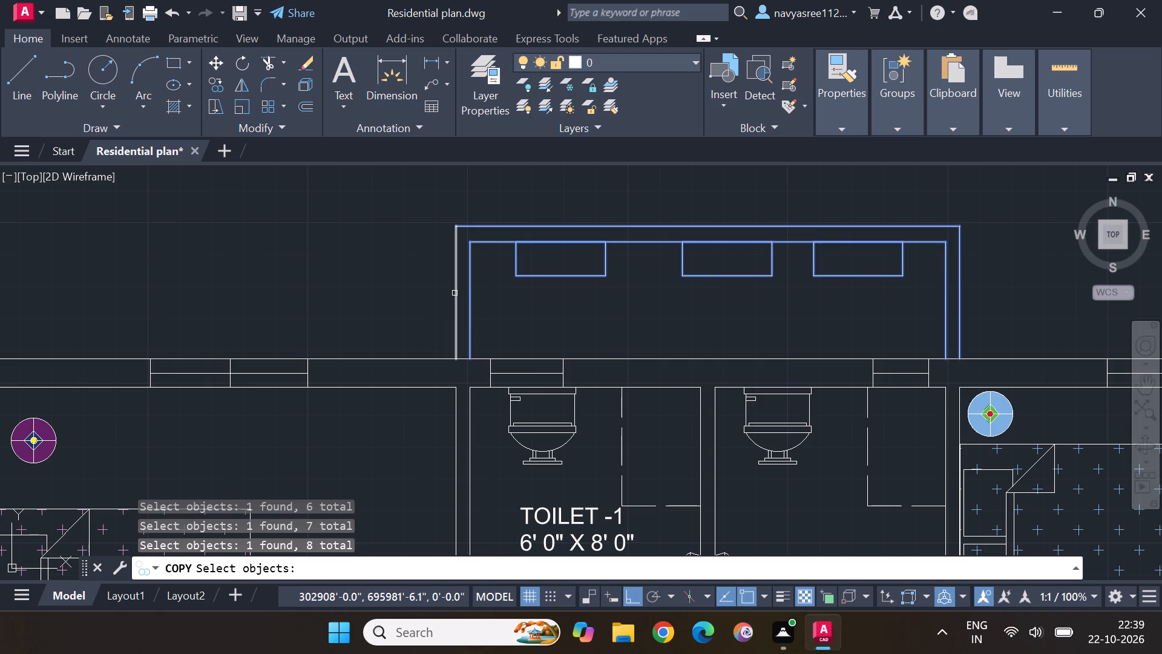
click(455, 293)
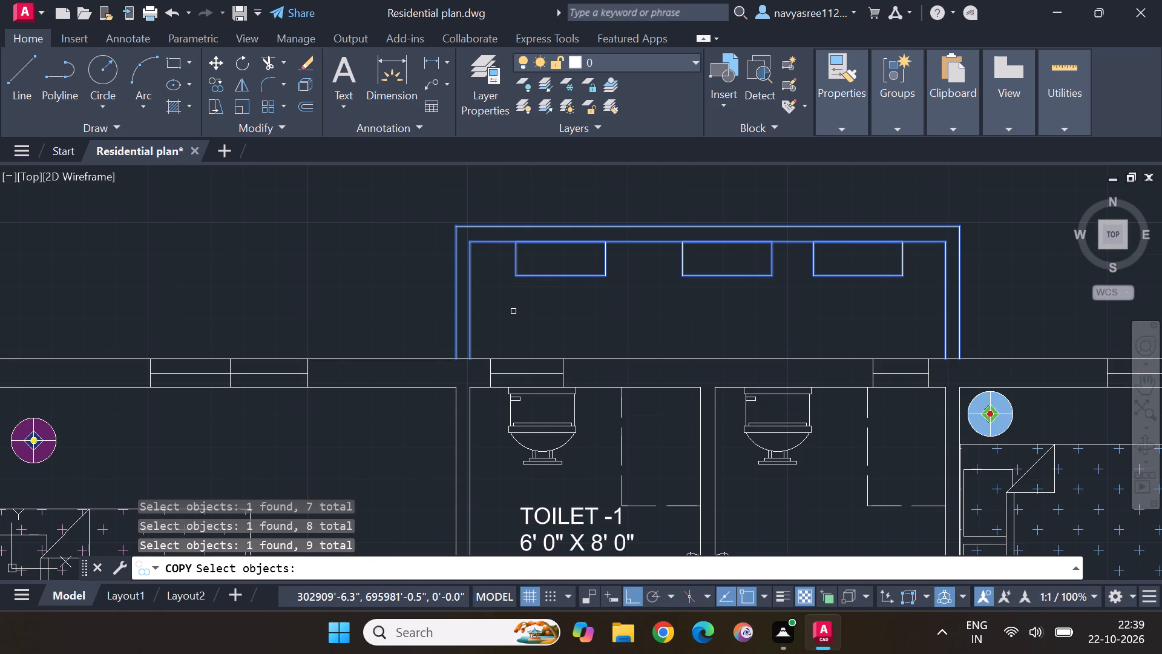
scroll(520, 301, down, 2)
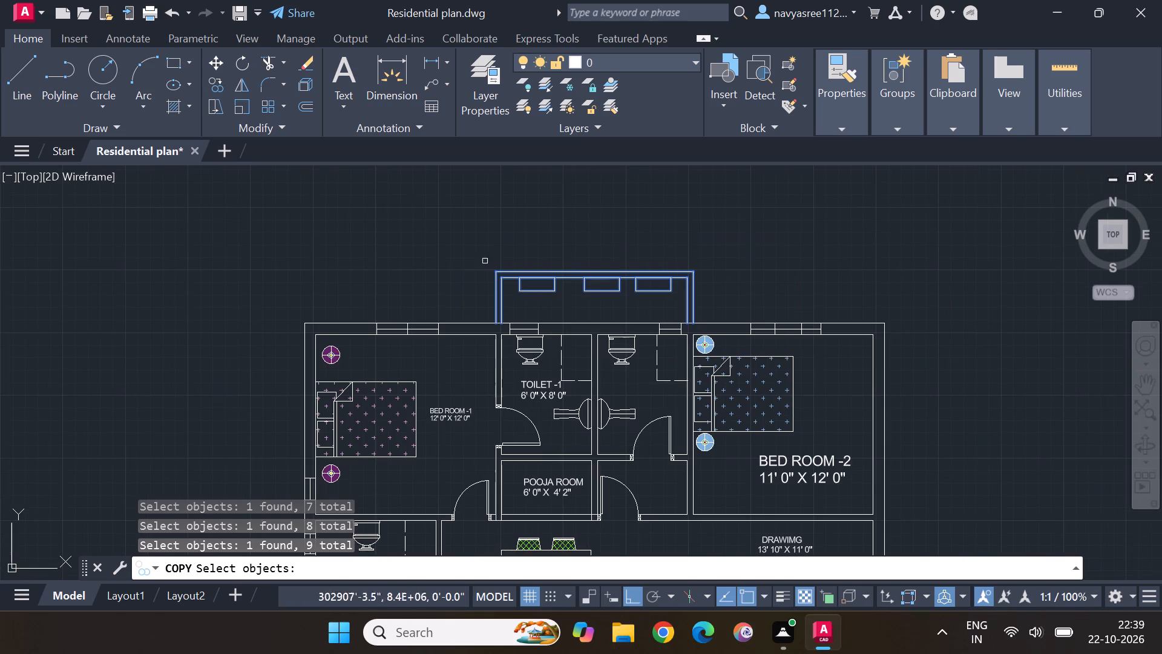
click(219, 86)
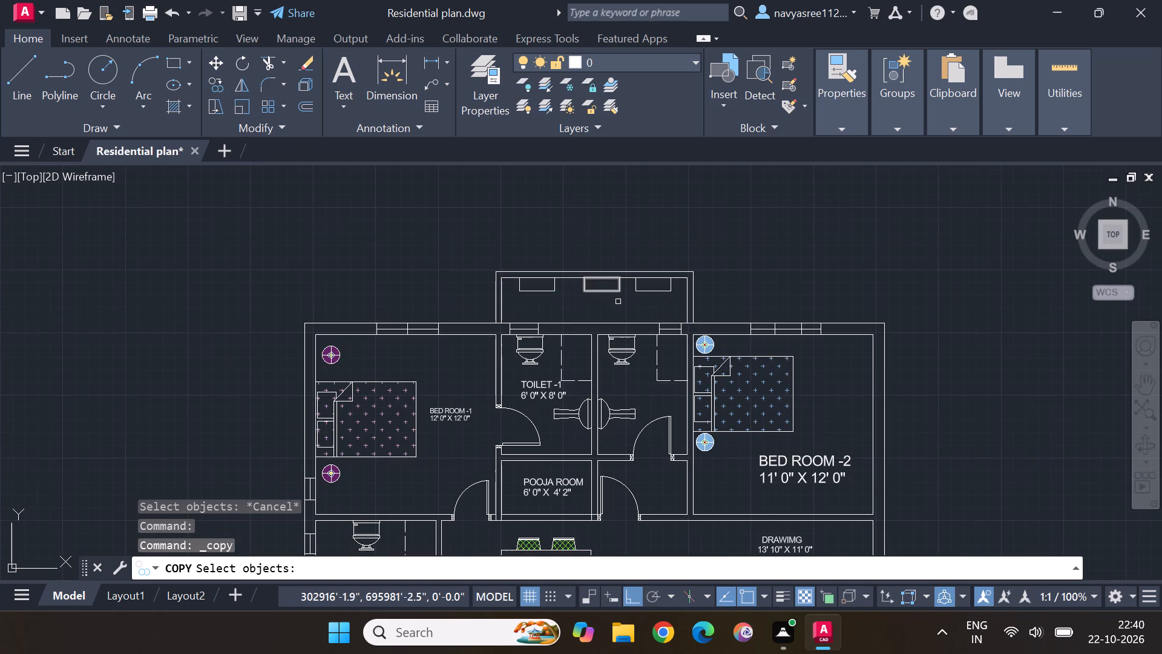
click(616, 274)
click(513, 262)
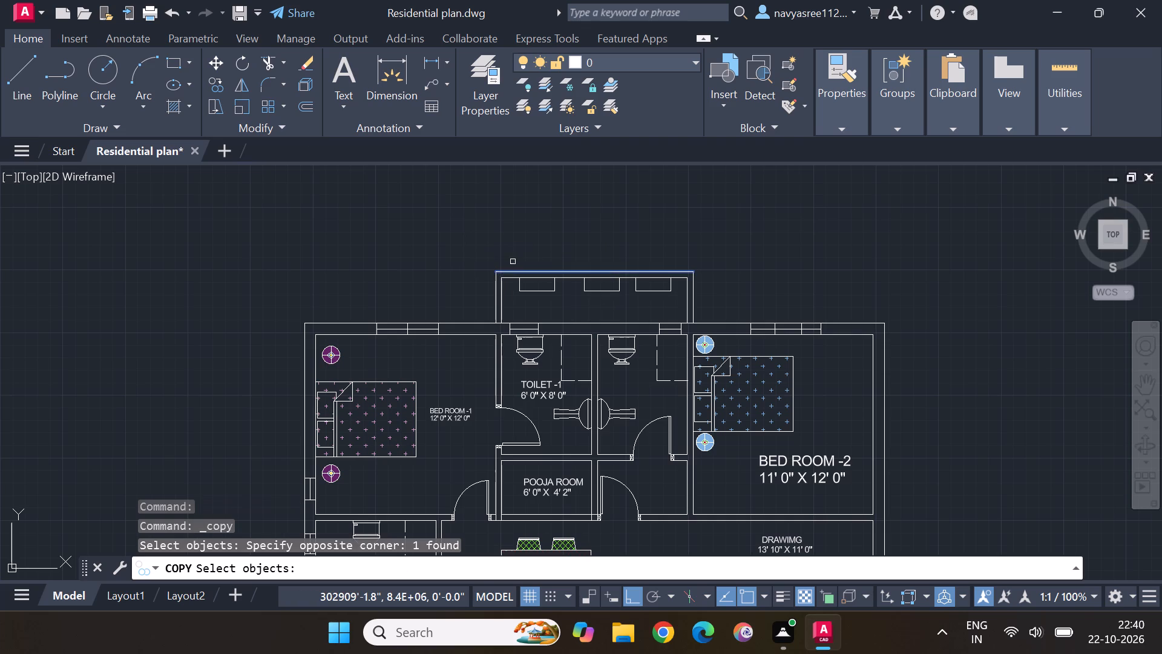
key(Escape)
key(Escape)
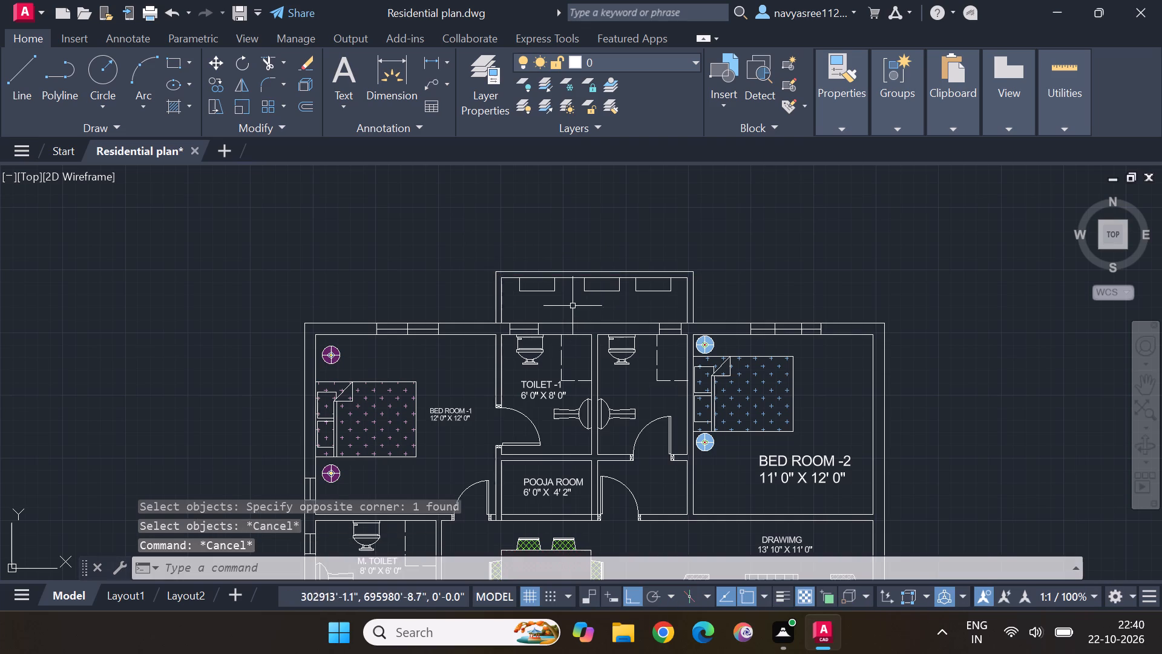
Copy the enclosure's double-line walls and its three rectangles horizontally into the empty space left of the plan.
scroll(576, 303, up, 1)
click(600, 253)
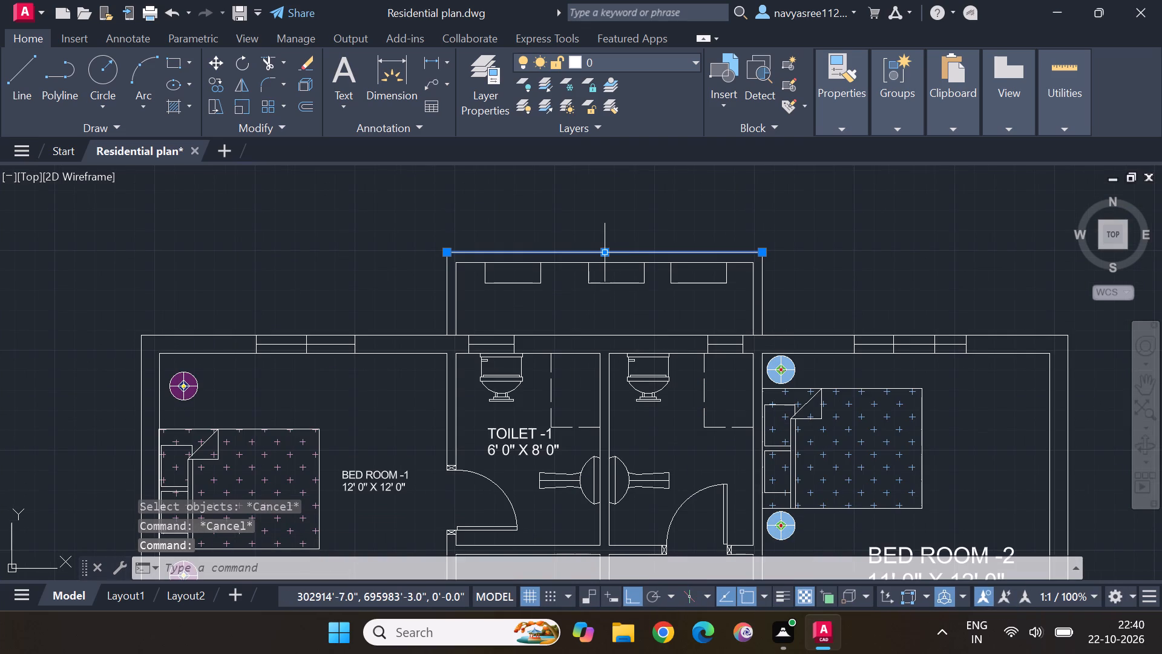
click(604, 262)
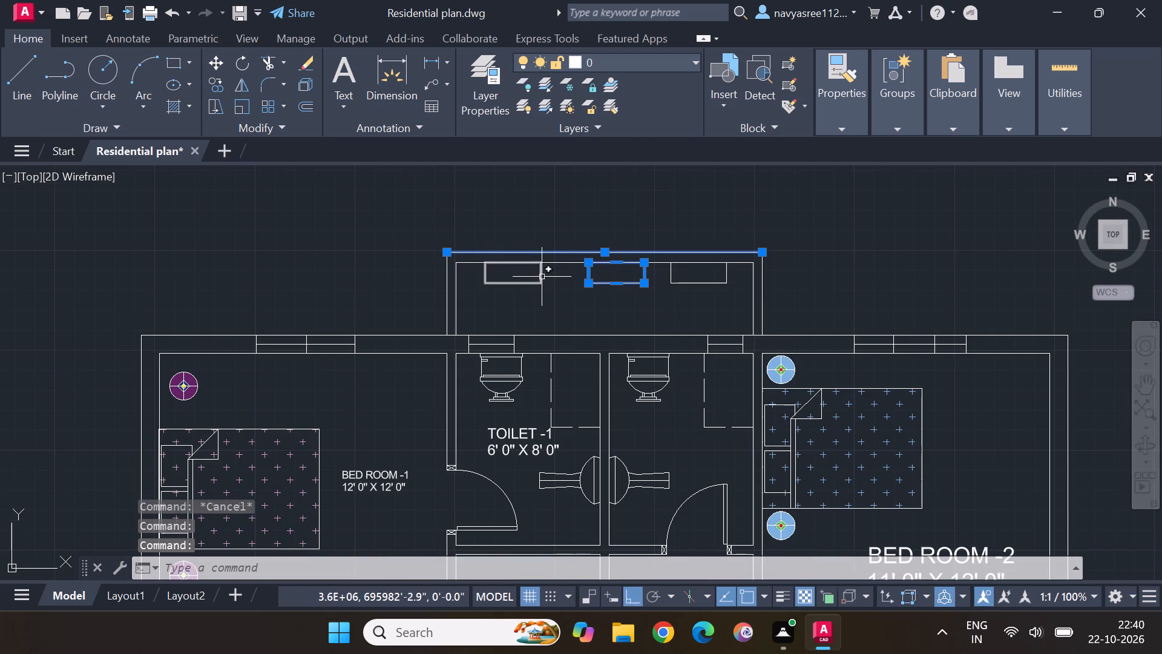
click(542, 277)
click(563, 261)
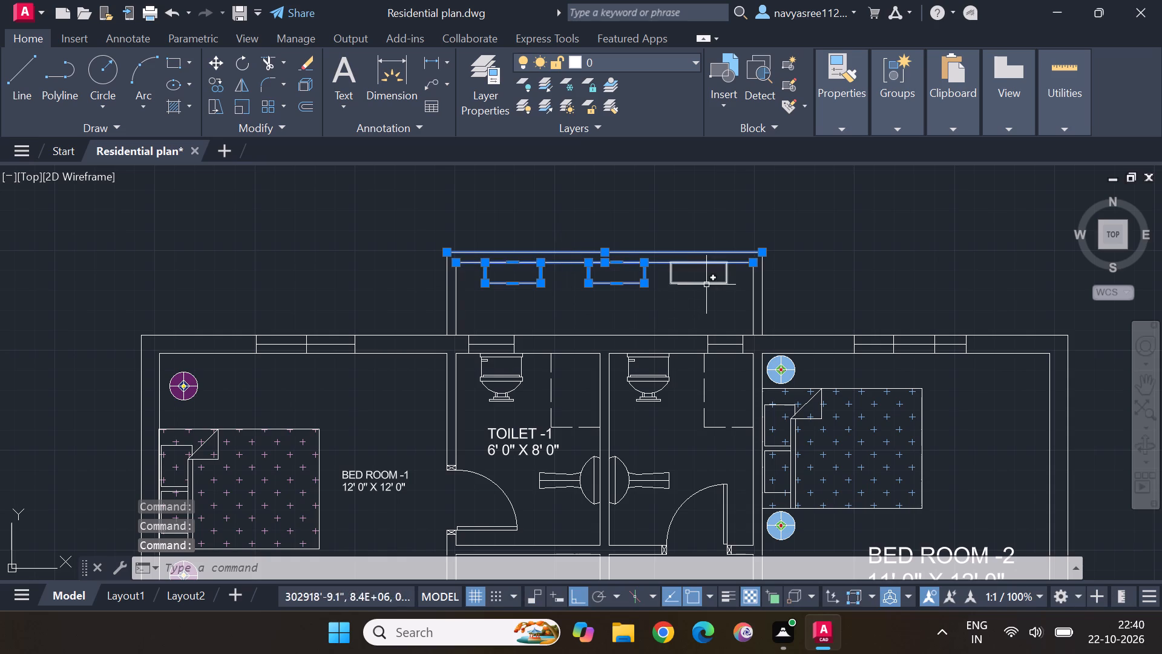
click(707, 285)
click(753, 292)
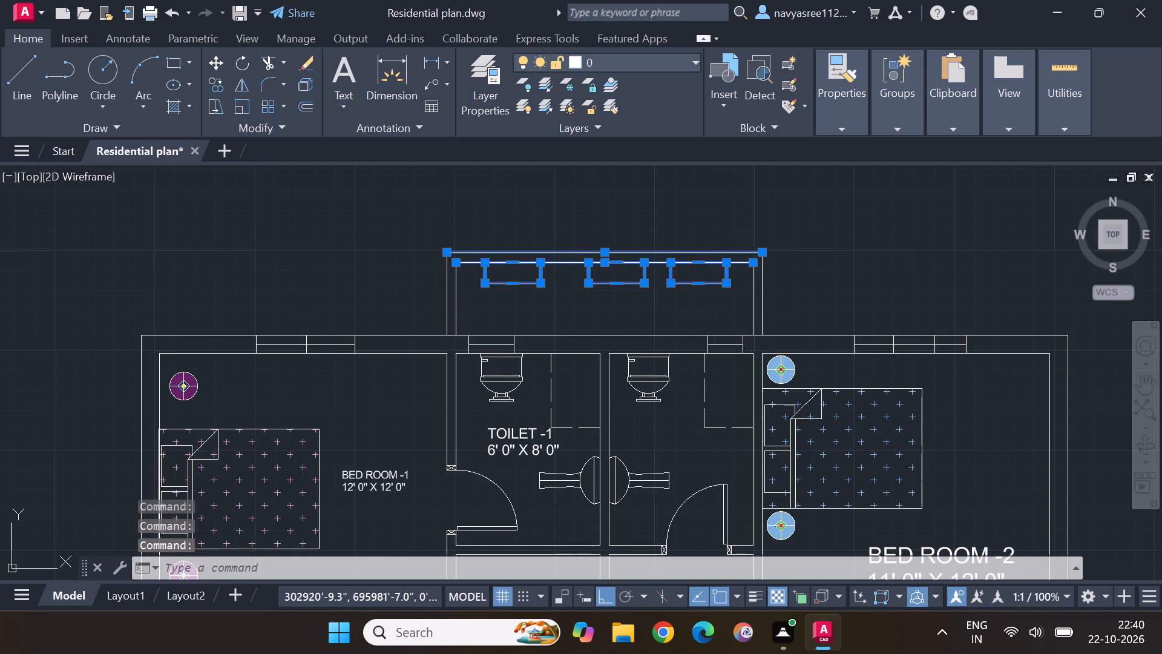
click(762, 282)
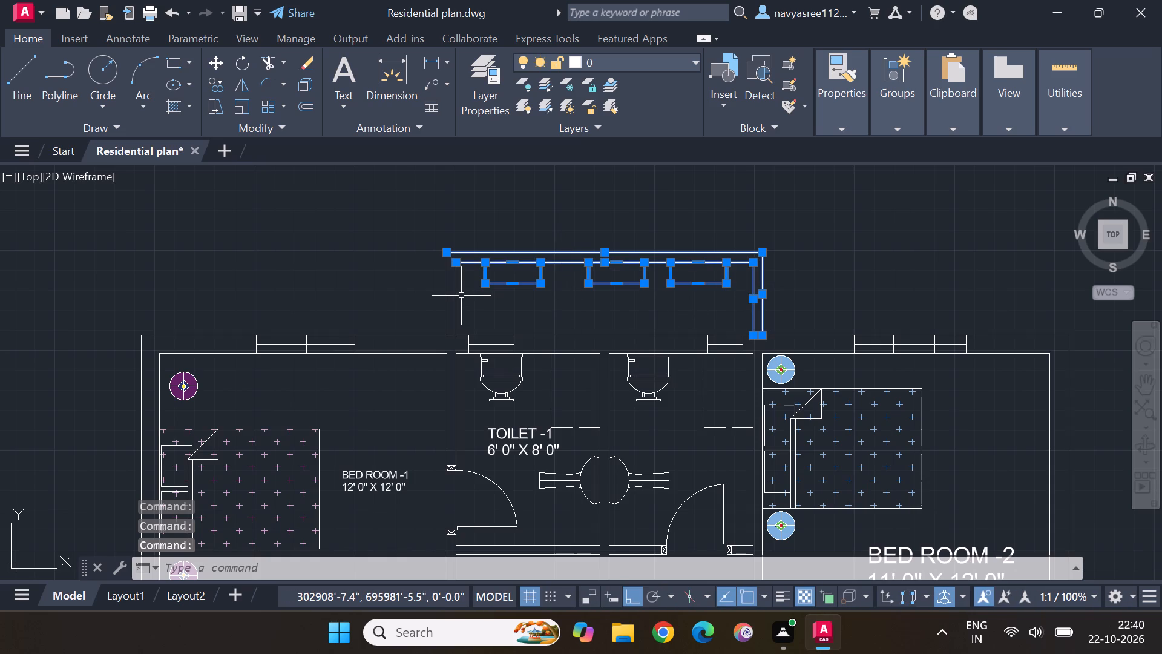
click(458, 297)
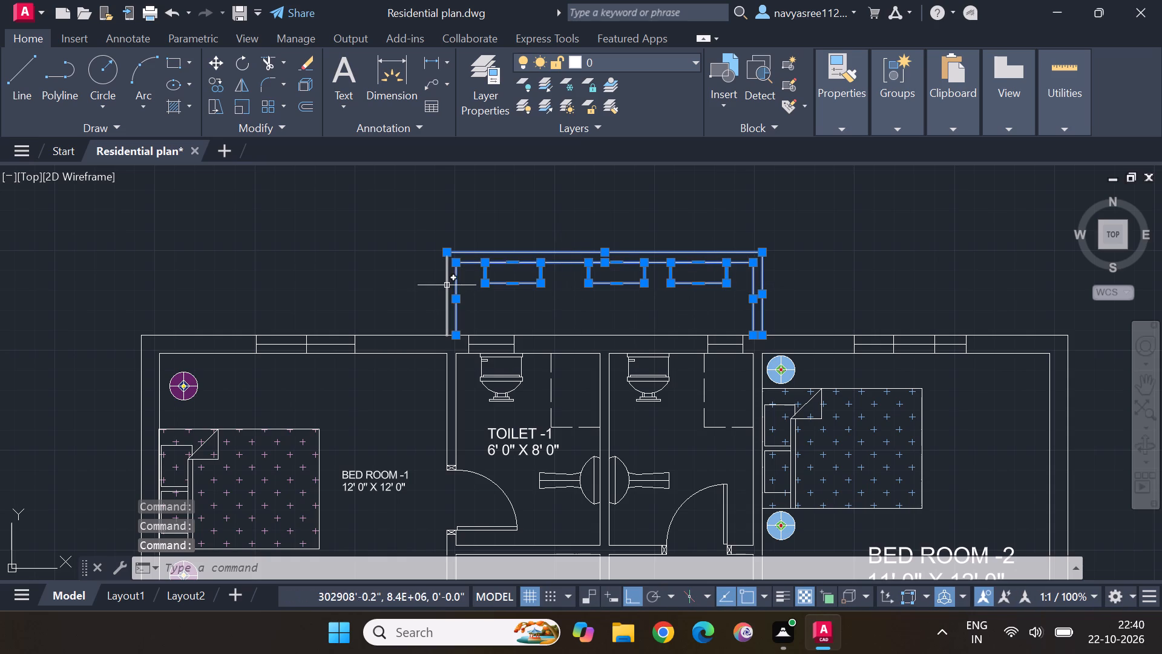
click(447, 285)
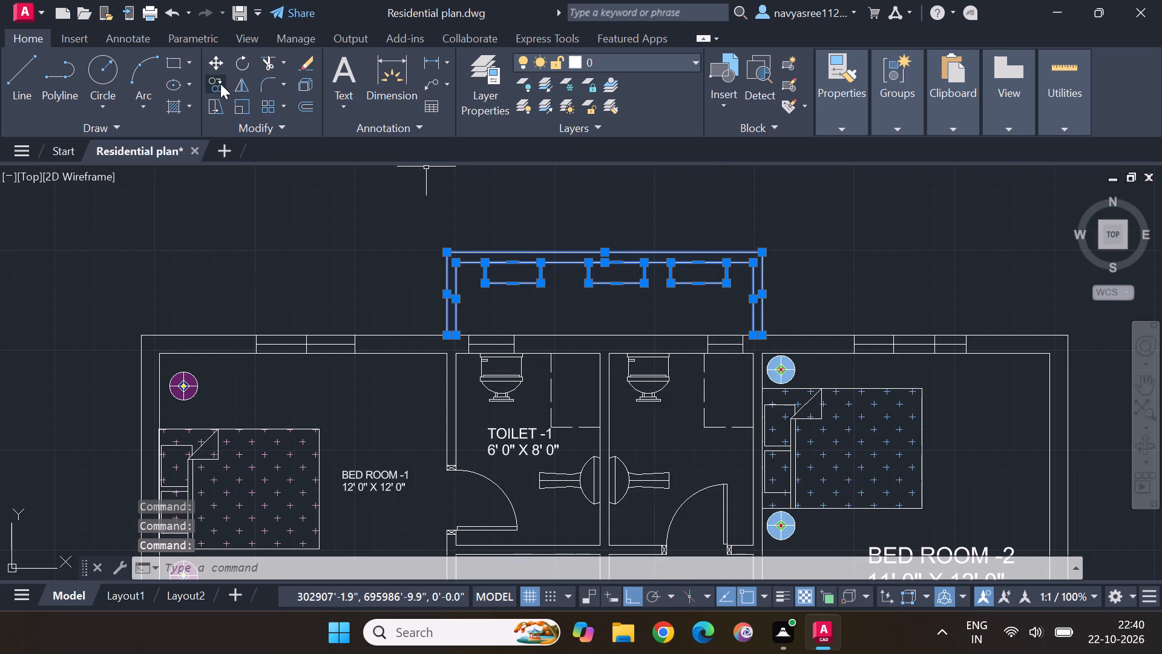
click(219, 84)
click(523, 251)
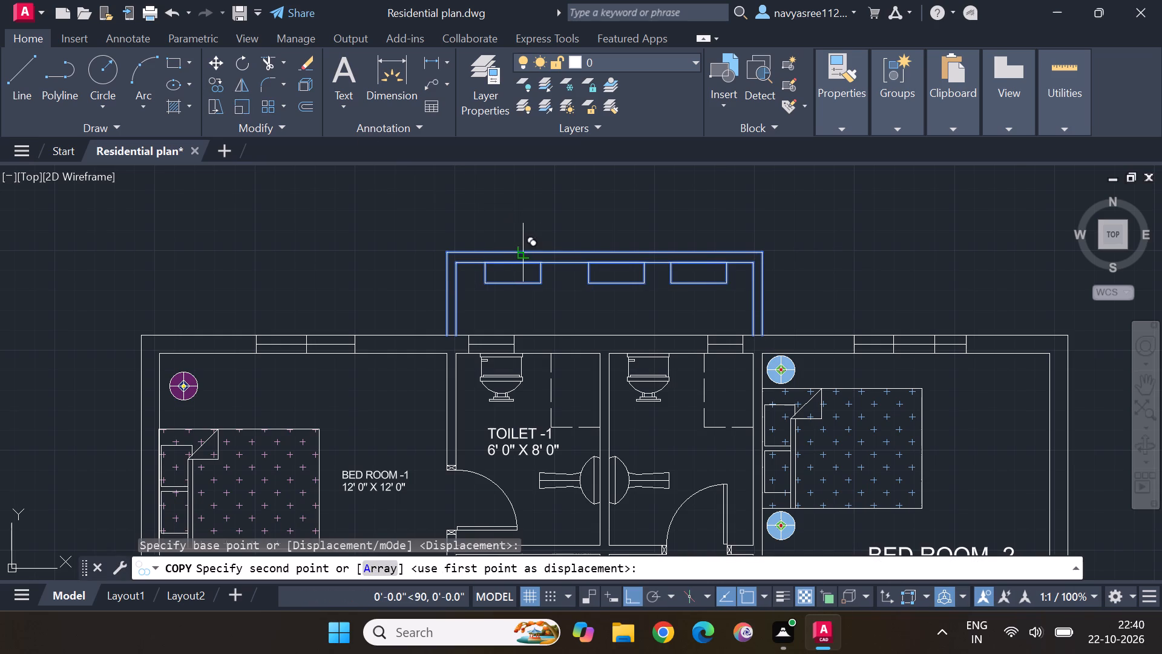
middle_drag(312, 208, 1069, 209)
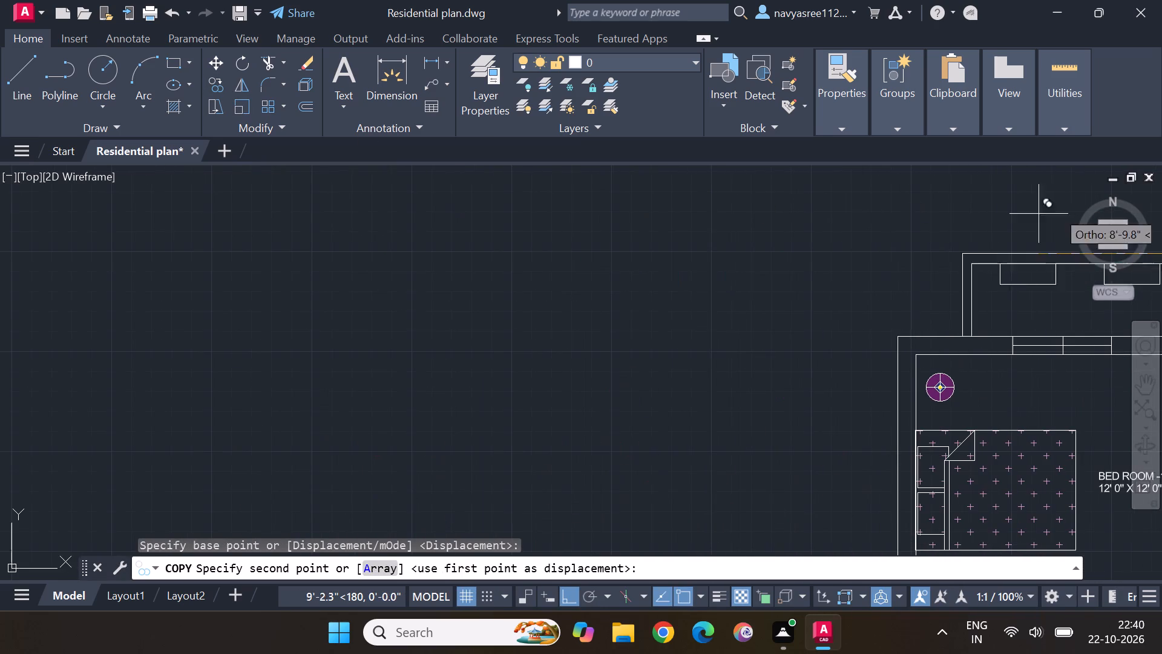
click(490, 270)
key(Escape)
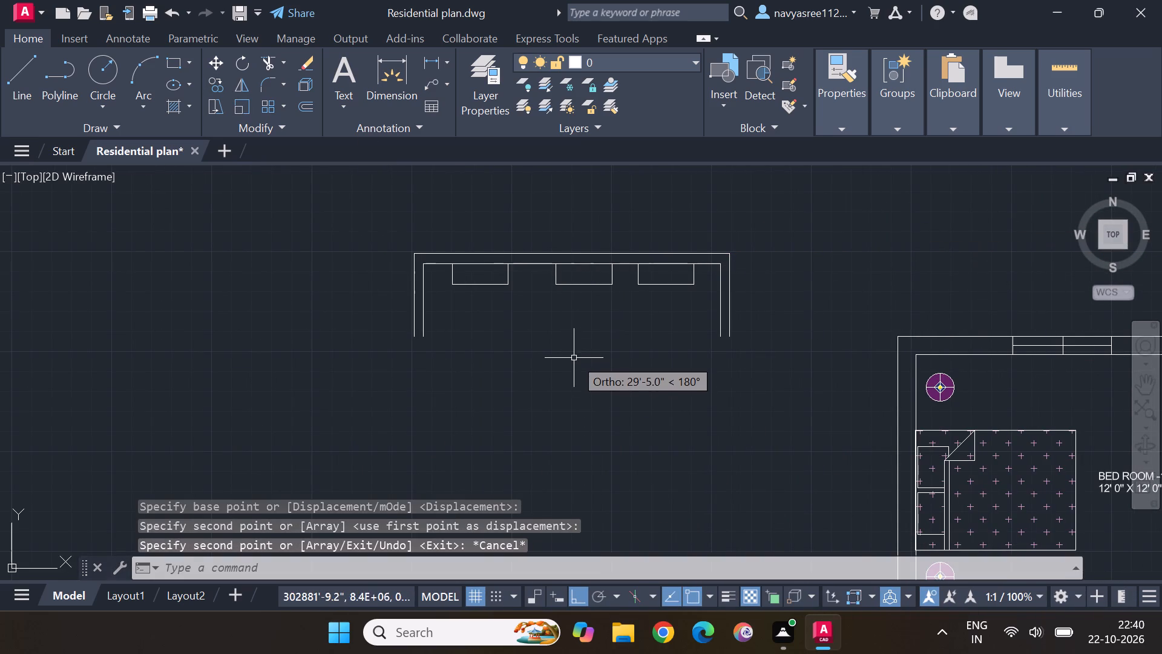
Rotate the copied enclosure and its three rectangles 90° about the enclosure's upper-left outer corner.
scroll(579, 368, down, 1)
middle_drag(610, 455, 609, 311)
scroll(609, 305, down, 1)
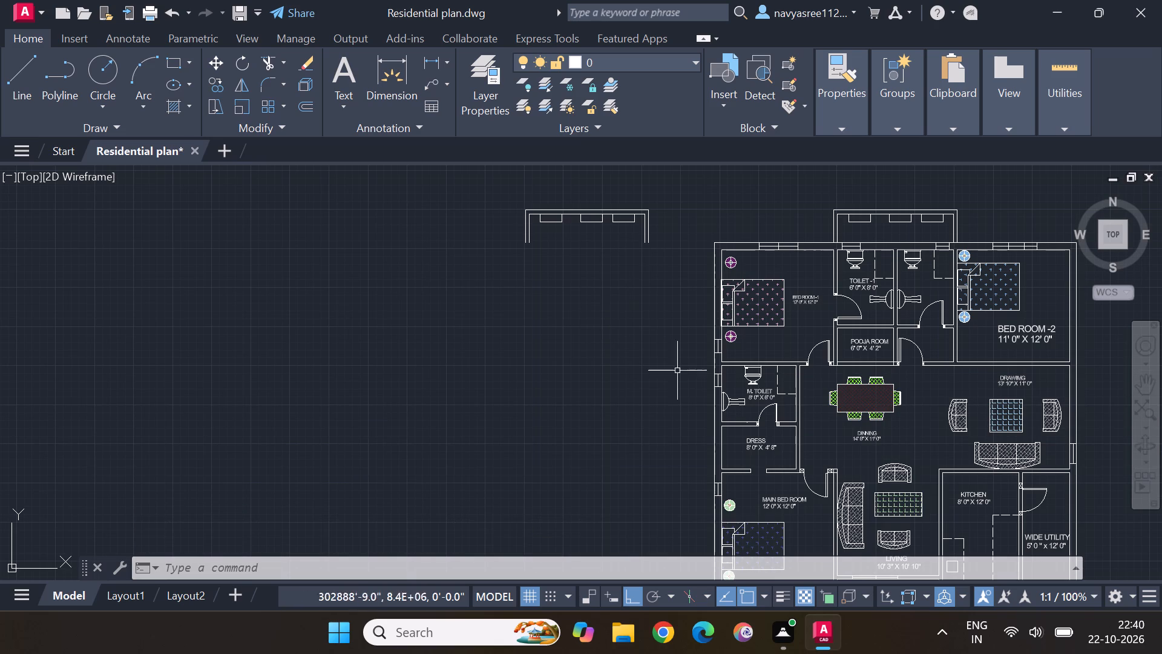
middle_drag(847, 508, 852, 396)
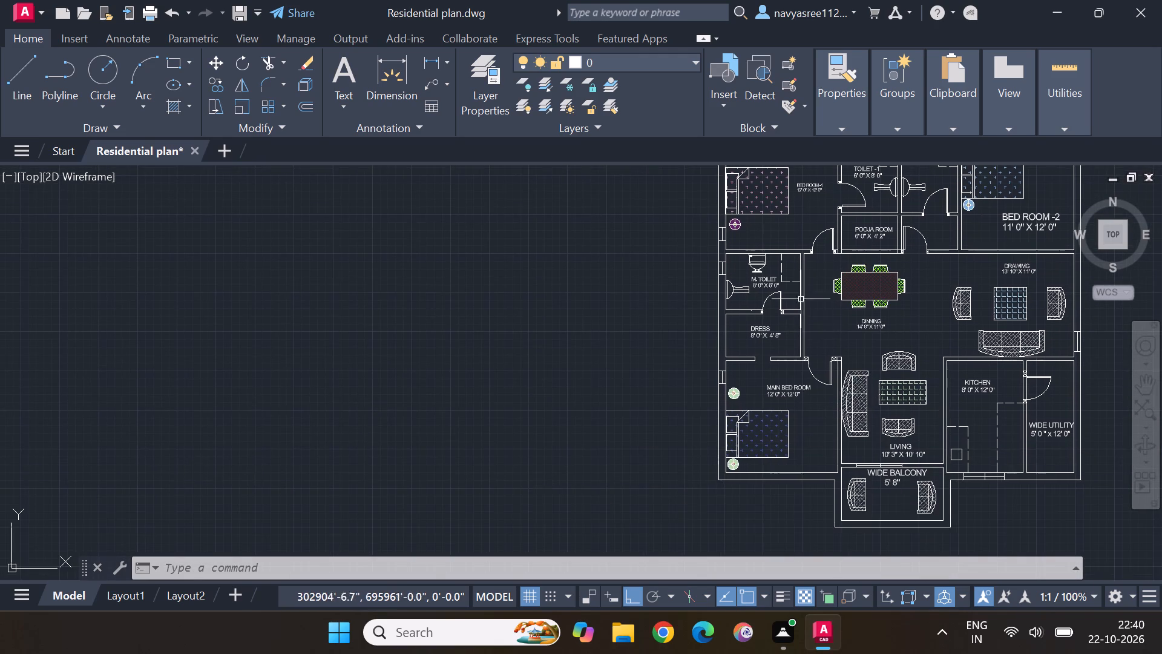
scroll(797, 288, up, 2)
scroll(709, 234, down, 1)
middle_drag(704, 197, 726, 355)
scroll(726, 355, down, 1)
click(602, 217)
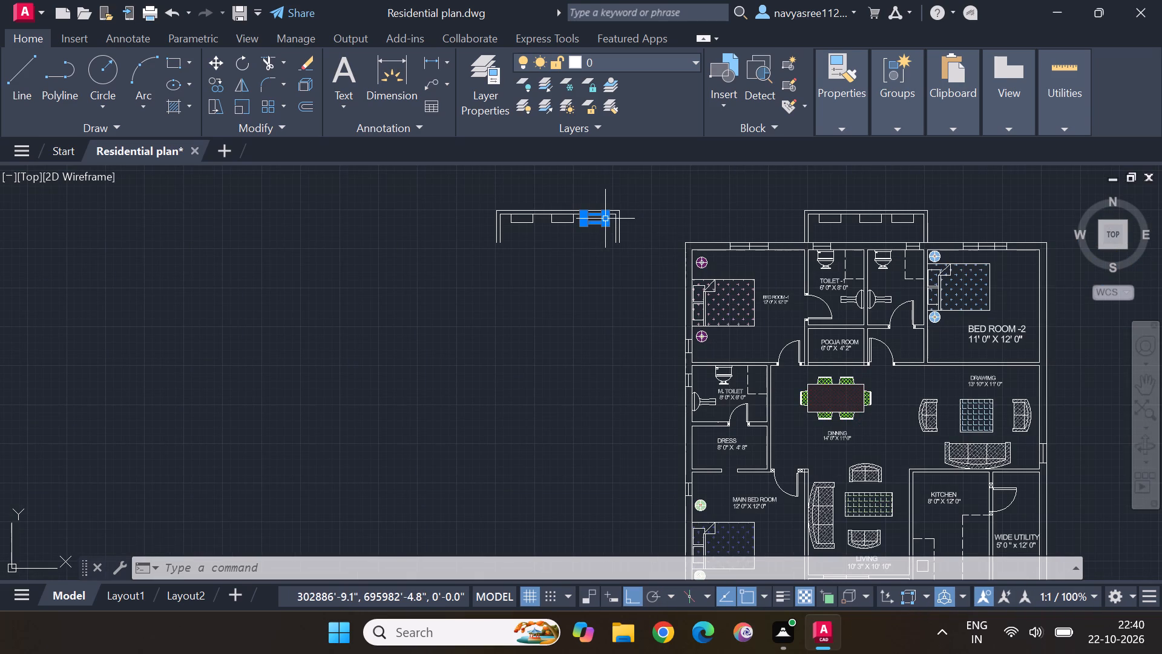
key(Escape)
key(Escape)
drag(635, 253, 635, 254)
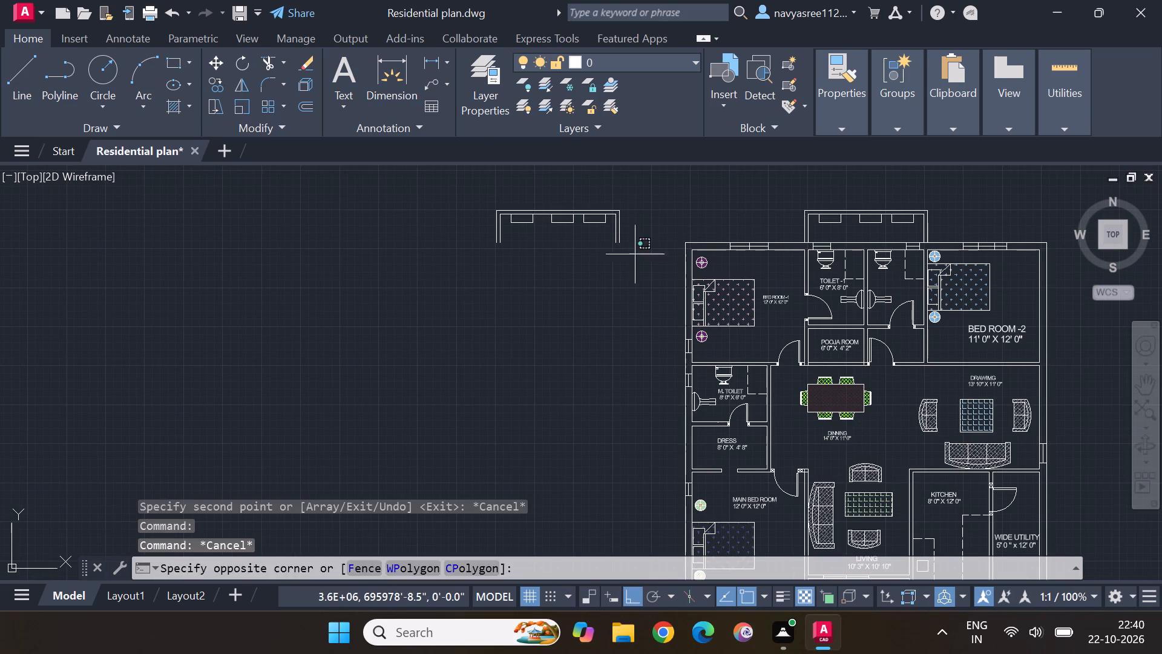
drag(635, 254, 642, 200)
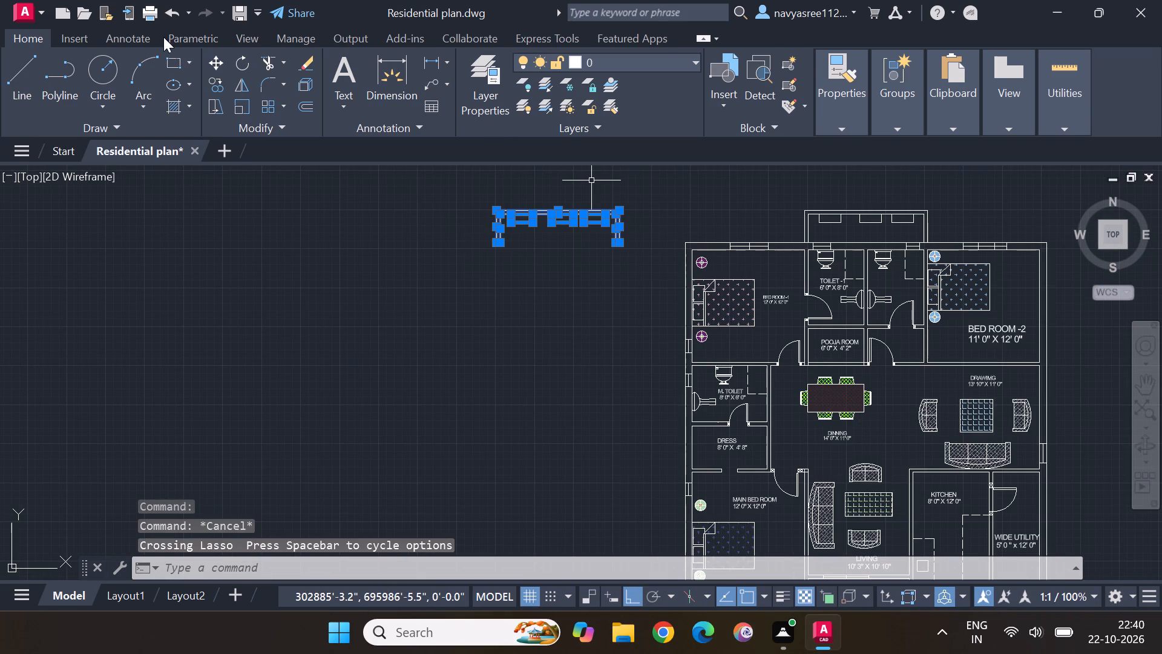
click(240, 56)
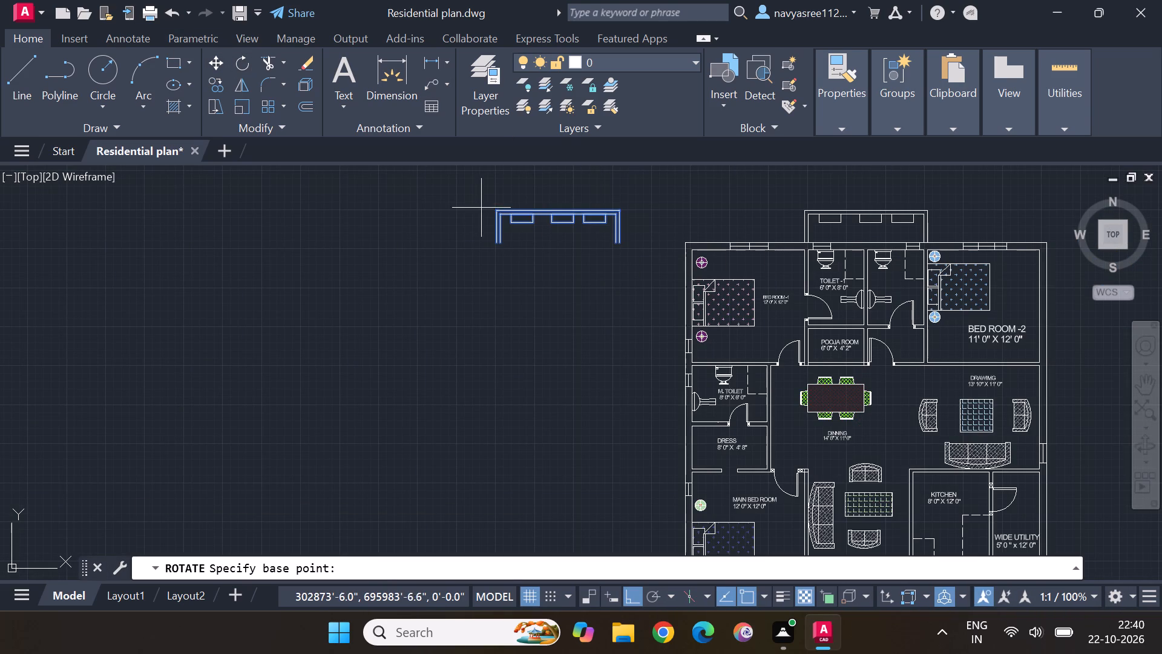
click(493, 208)
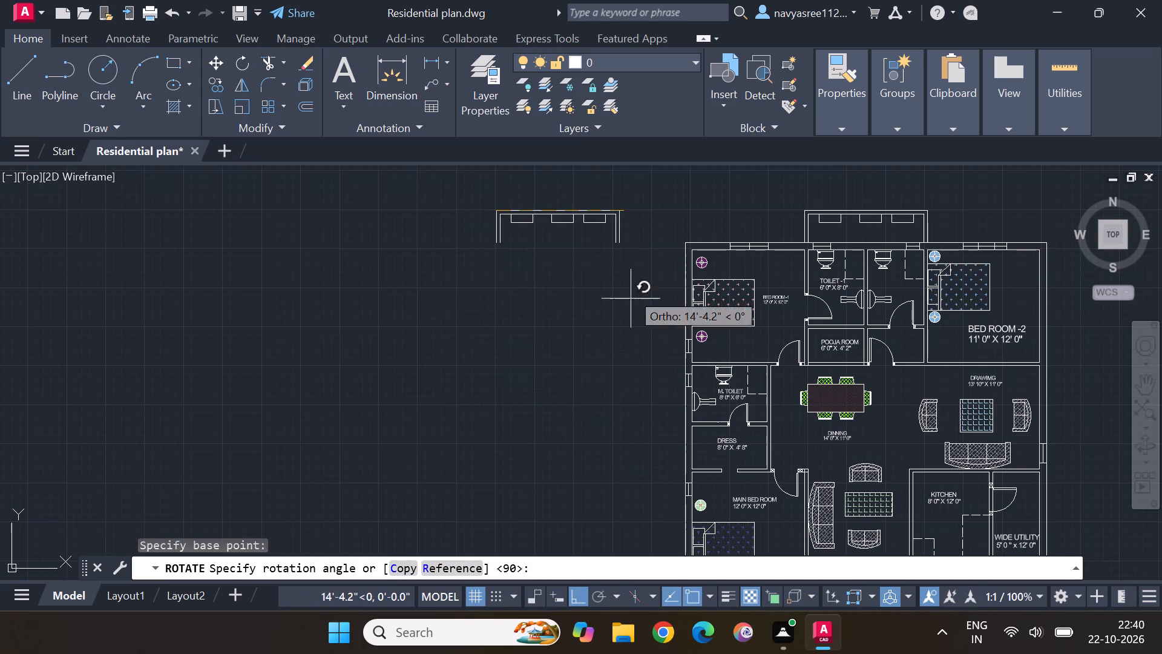
click(480, 168)
Turn Ortho off and move the rotated enclosure against the house's left outer wall beside M. Toilet and Dress.
scroll(555, 206, down, 2)
middle_drag(547, 180, 547, 185)
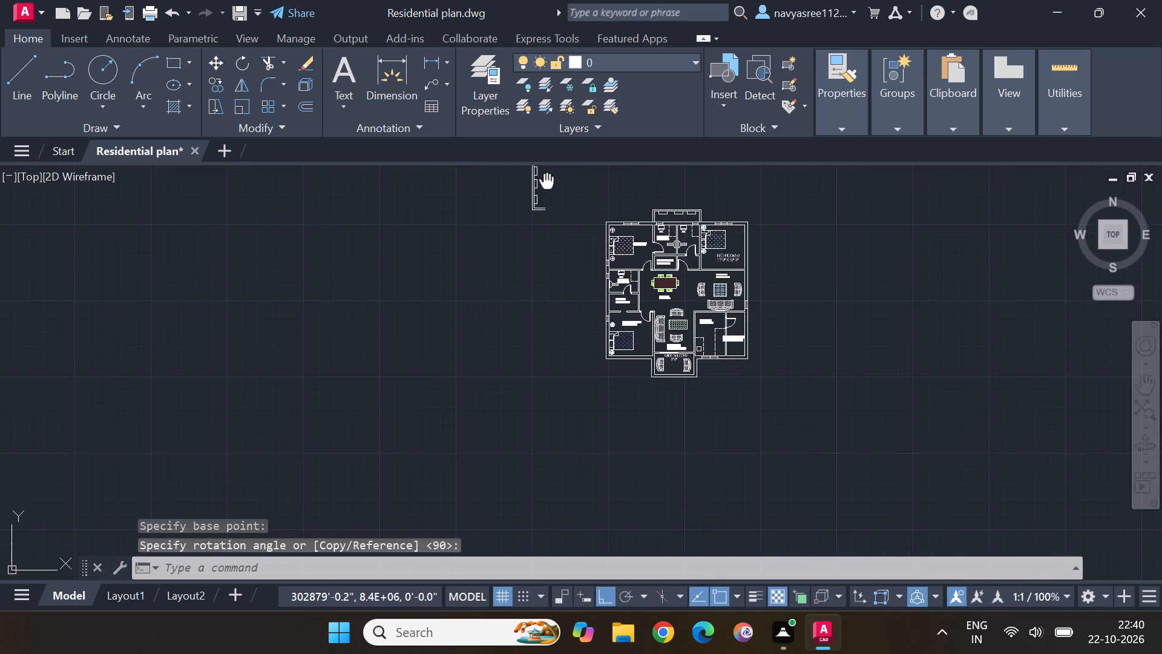
middle_drag(547, 185, 547, 233)
scroll(547, 233, up, 1)
drag(578, 297, 592, 188)
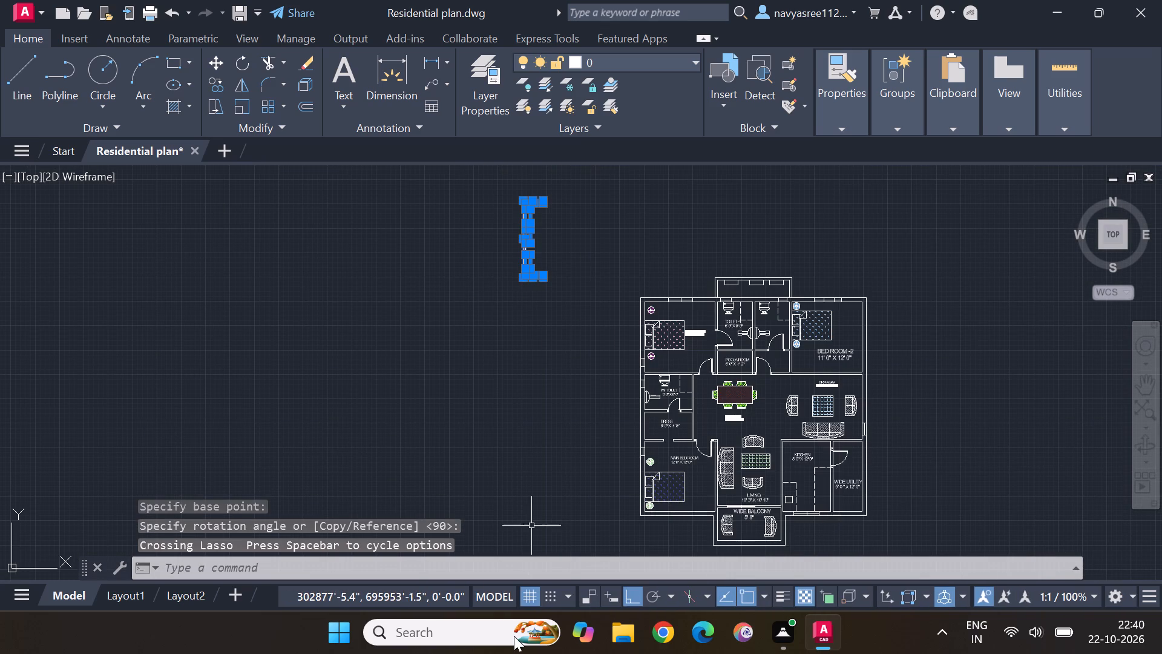
drag(629, 594, 625, 586)
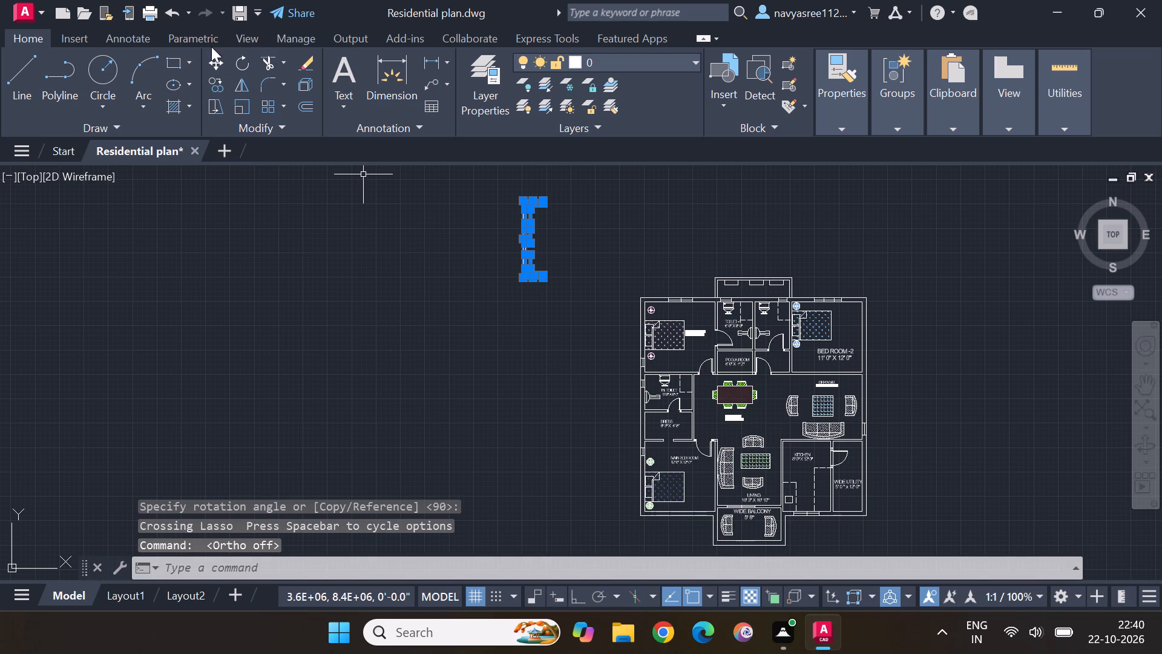
drag(214, 64, 220, 57)
drag(524, 247, 527, 280)
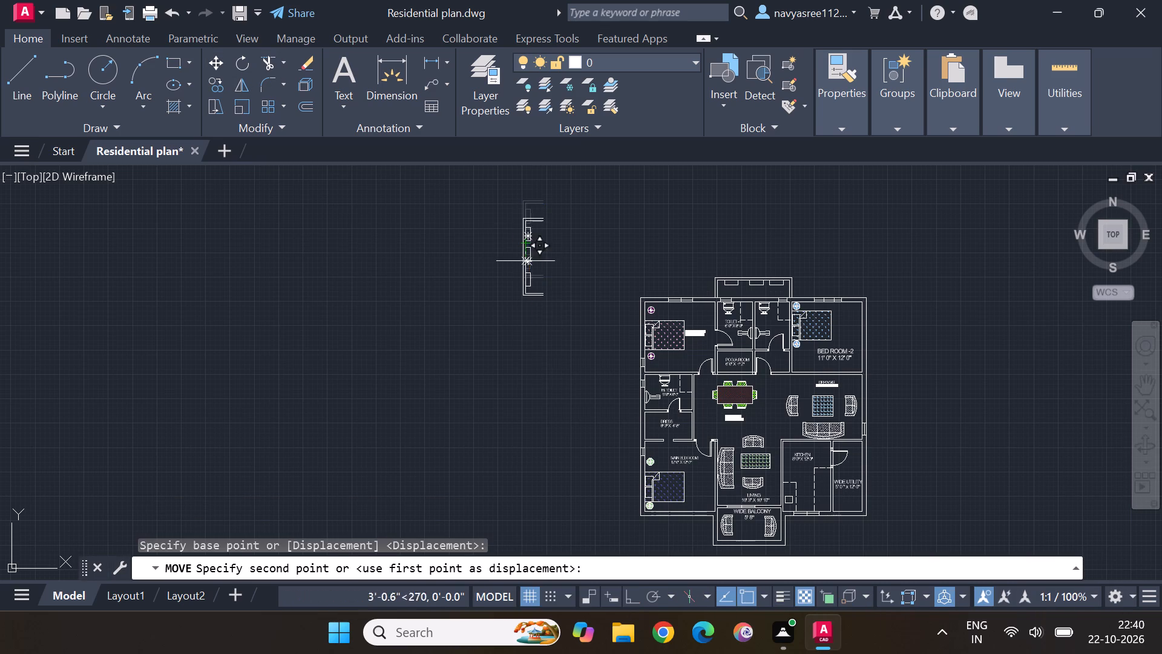
scroll(579, 425, up, 2)
scroll(579, 424, down, 1)
scroll(579, 423, up, 1)
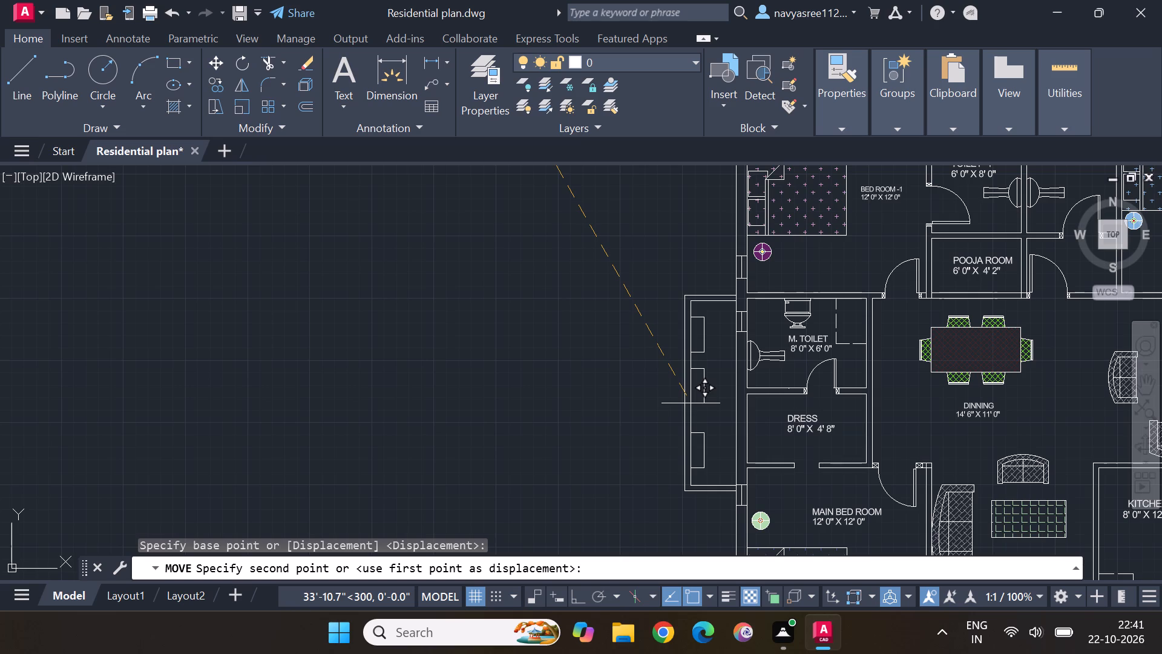
scroll(691, 403, up, 1)
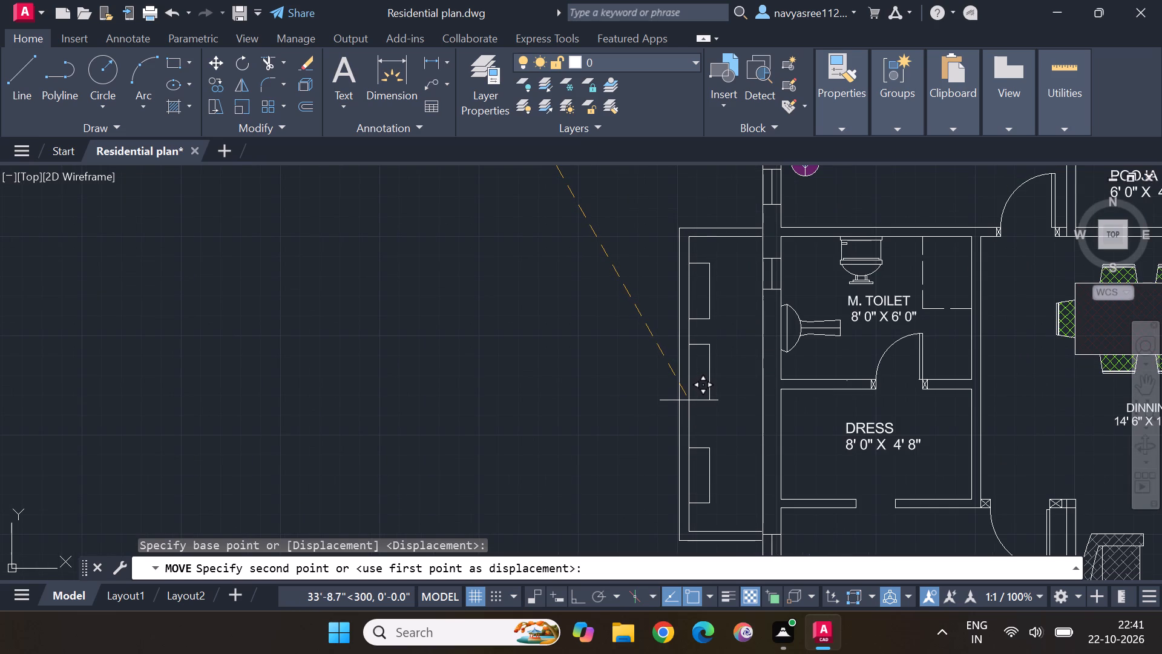
click(689, 400)
middle_drag(614, 449, 544, 286)
scroll(544, 288, up, 1)
scroll(668, 398, down, 2)
key(Escape)
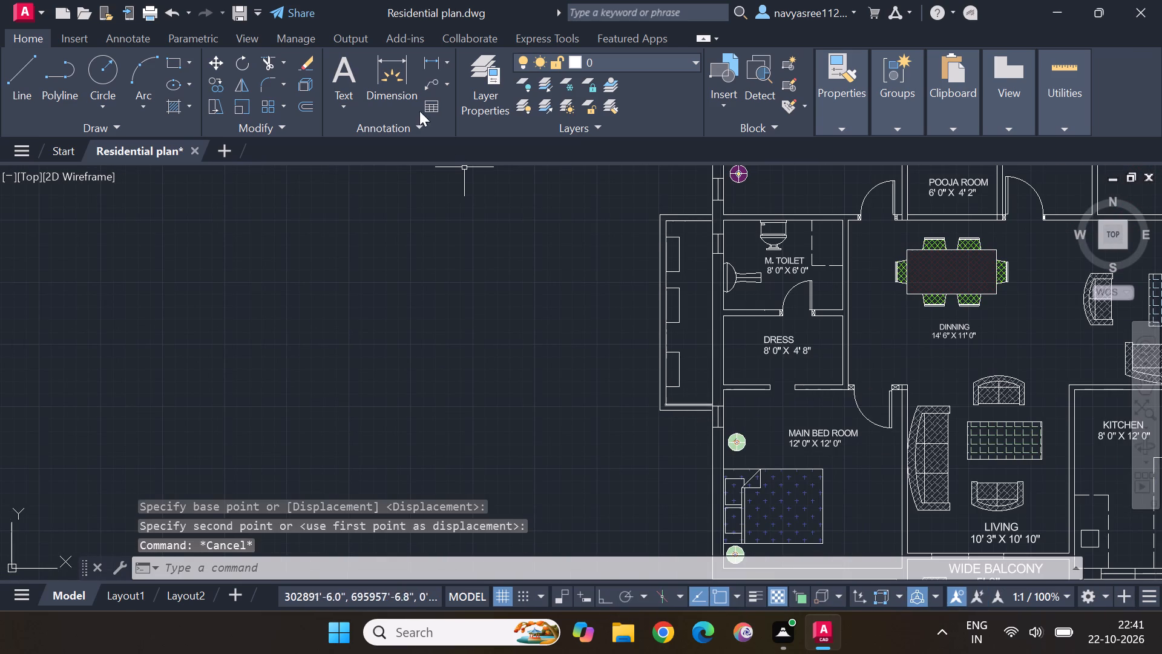
key(Escape)
Trim away the moved enclosure's two lower end-wall lines and its lowest rectangle.
click(269, 65)
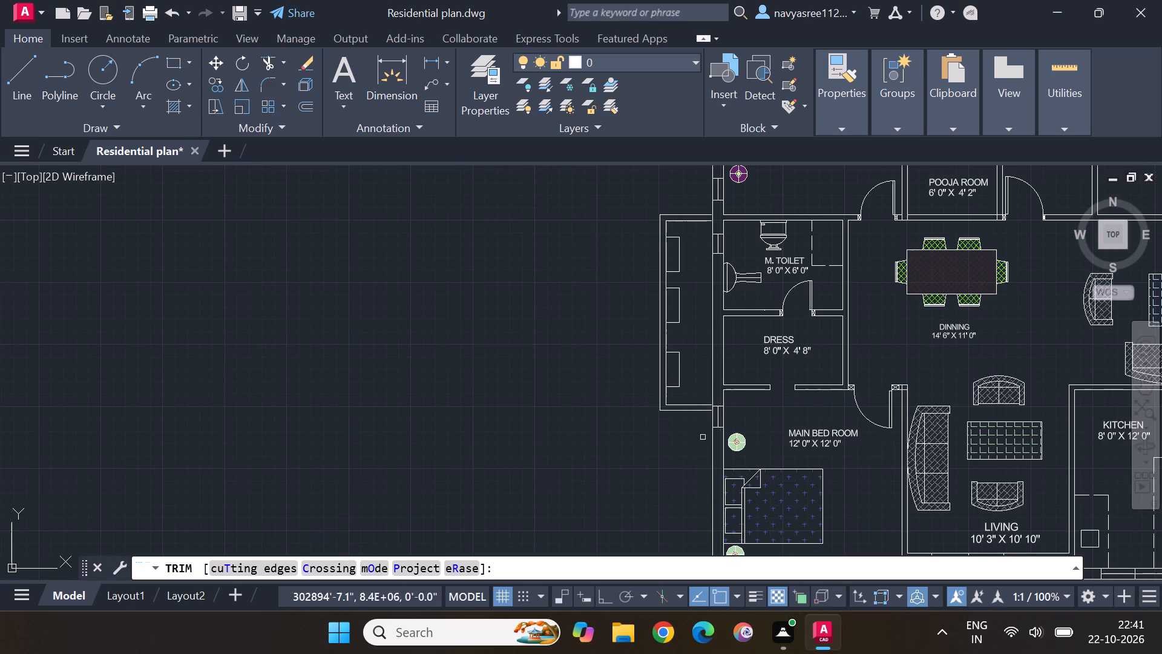
click(692, 406)
click(693, 411)
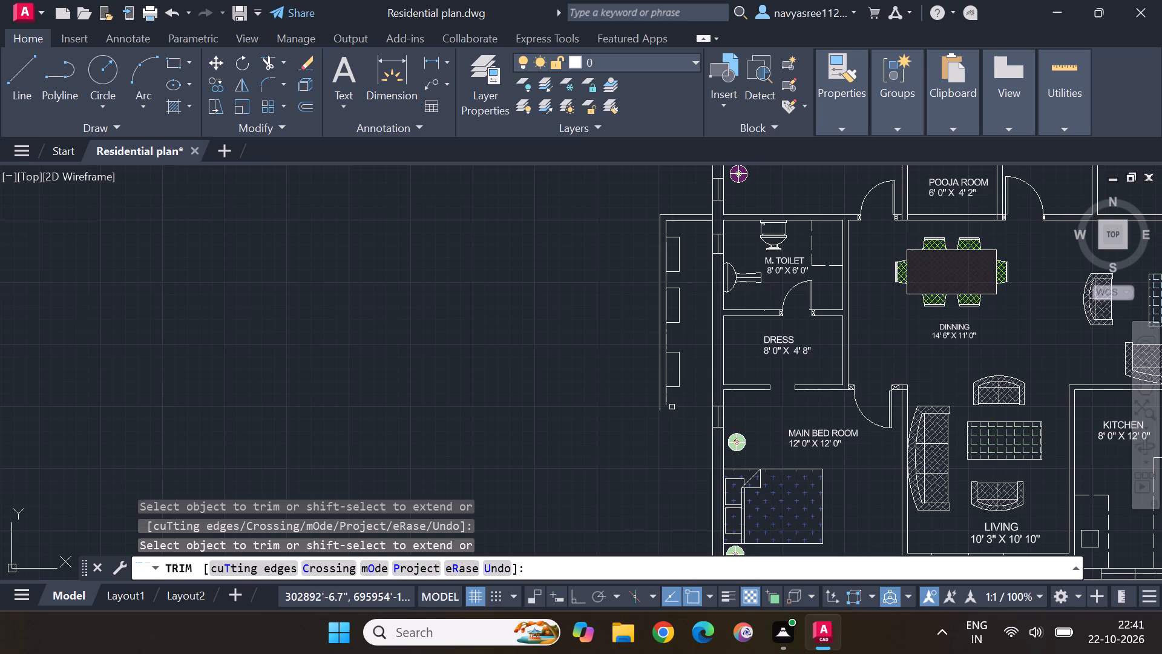
click(674, 385)
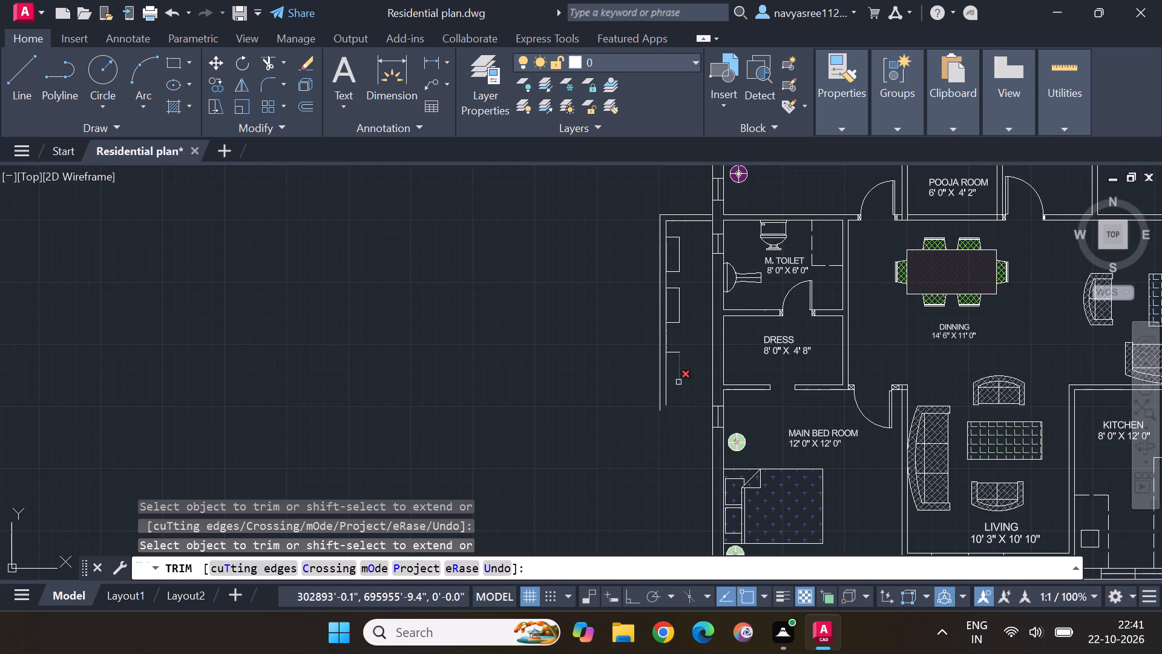
click(680, 381)
click(675, 349)
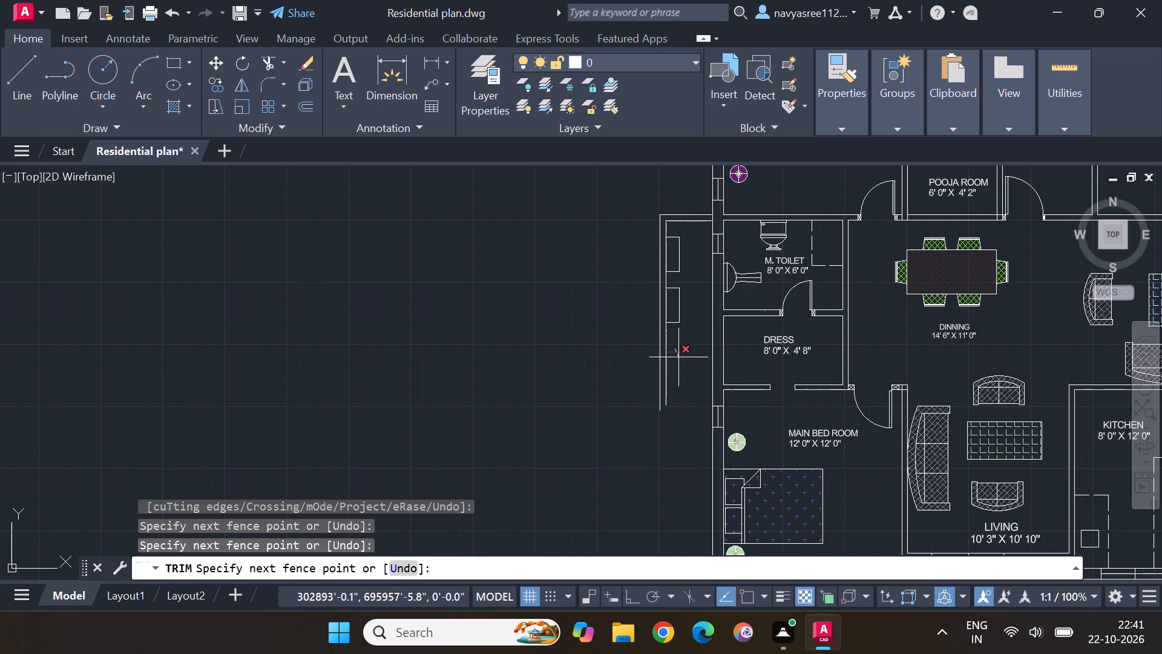
click(678, 357)
key(Escape)
key(Escape)
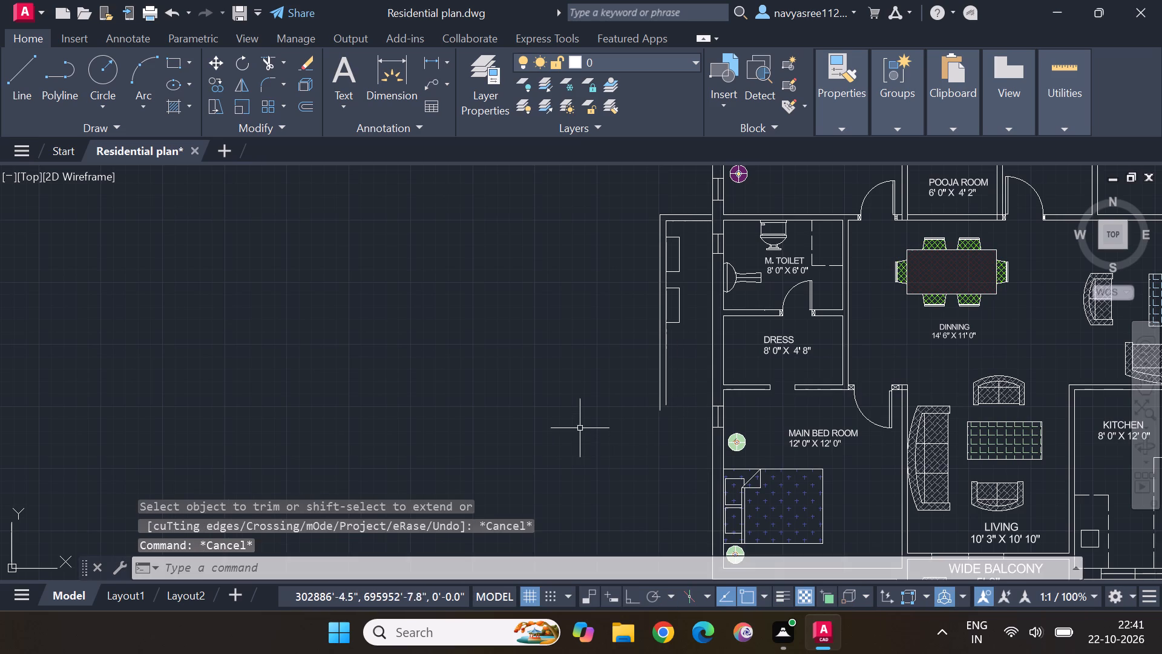
key(Escape)
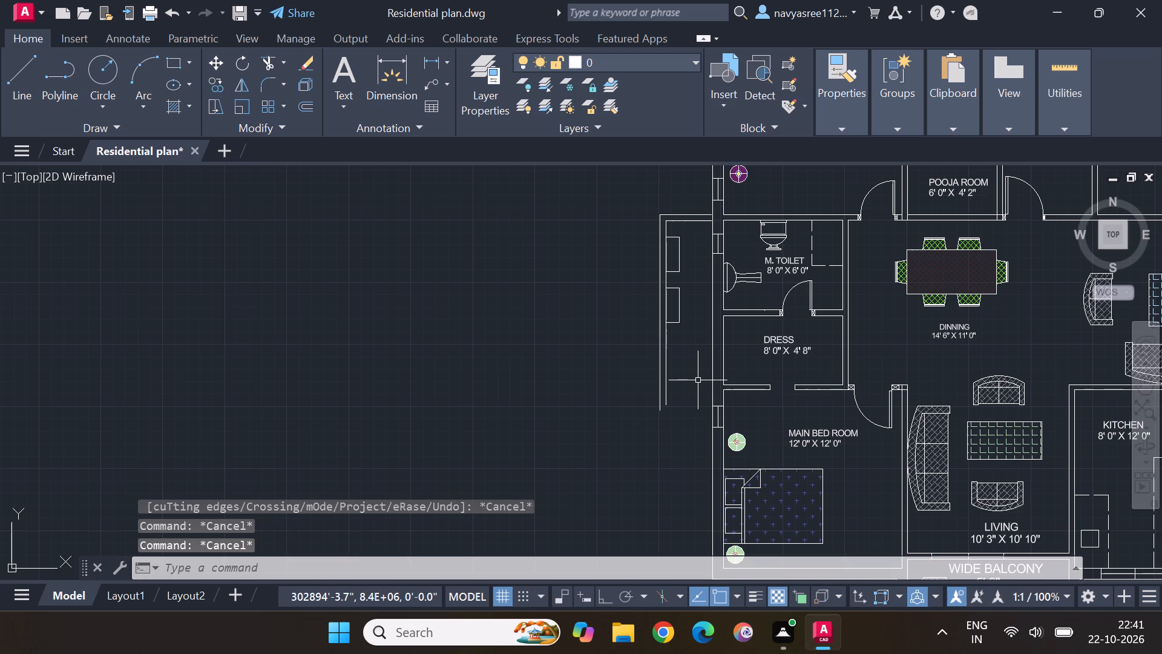
Stretch the left ends of both wall lines between Dress and Main Bed Room to the enclosure's outermost line.
scroll(698, 381, up, 1)
click(753, 388)
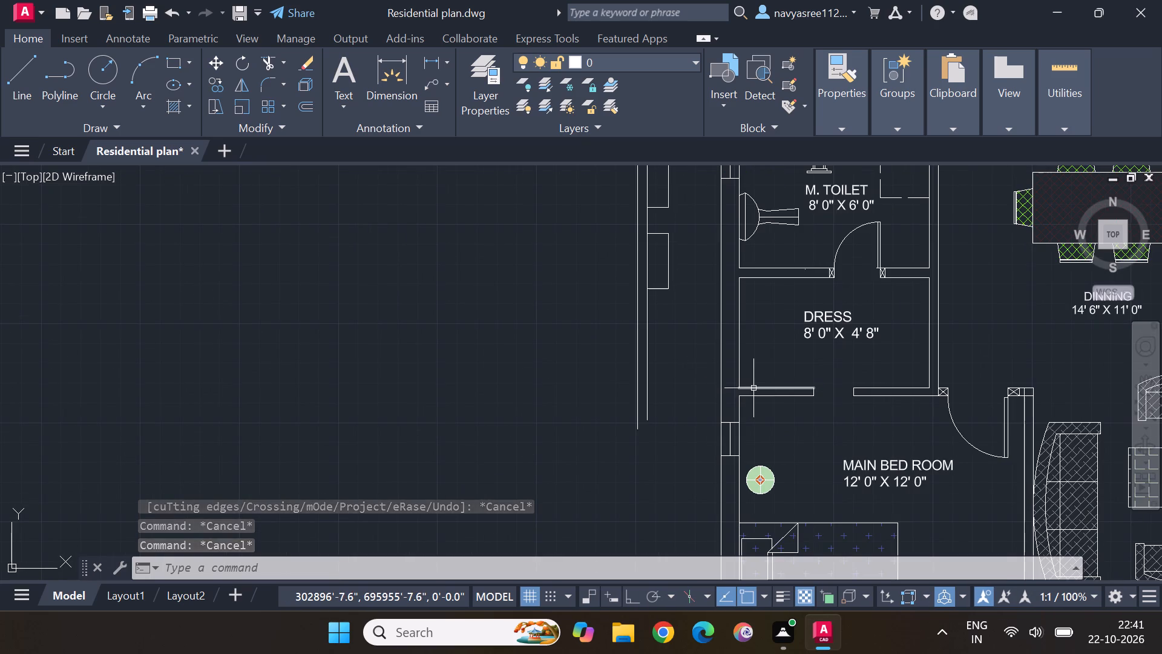
drag(738, 386, 727, 392)
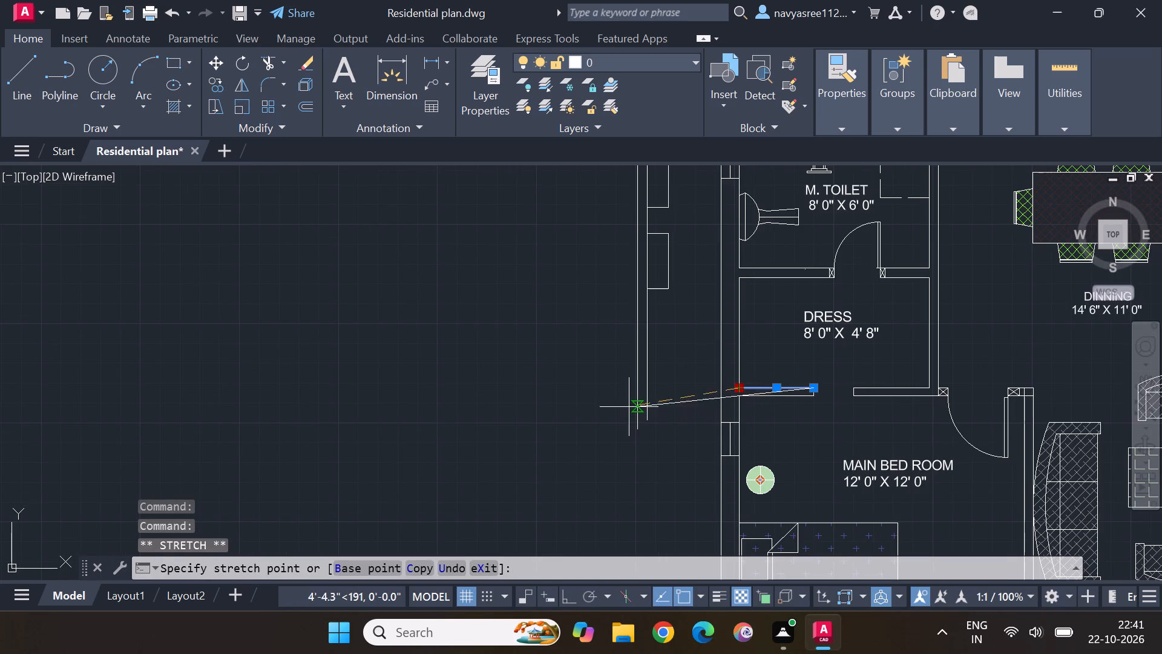
click(632, 388)
key(Escape)
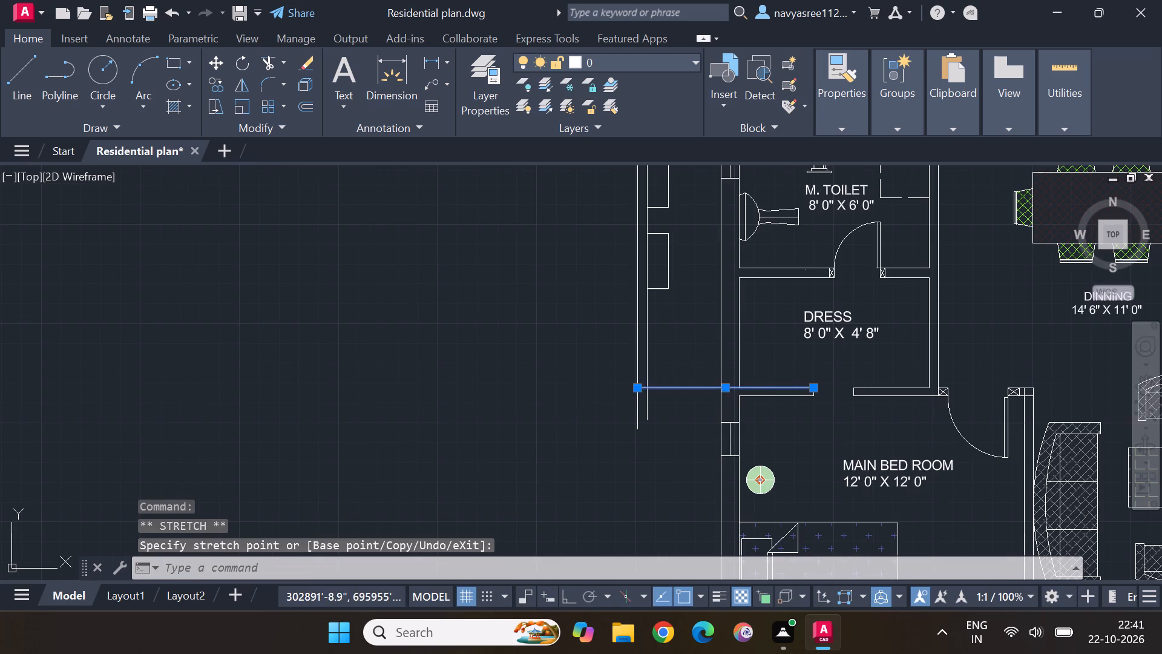
key(Escape)
click(785, 398)
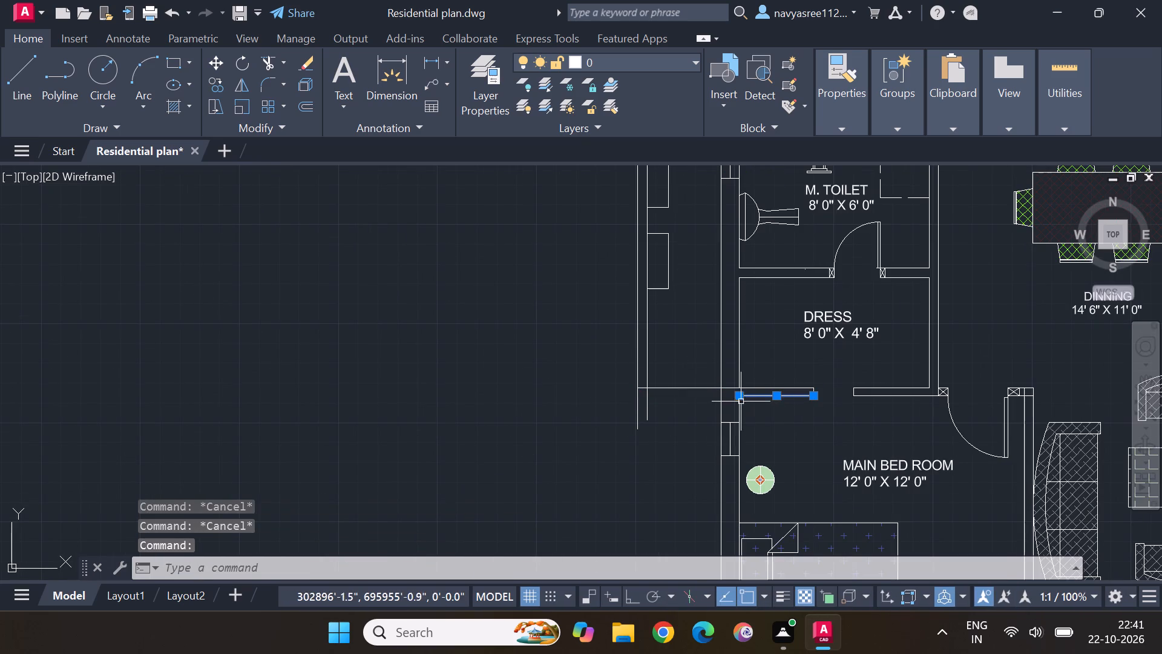
click(738, 399)
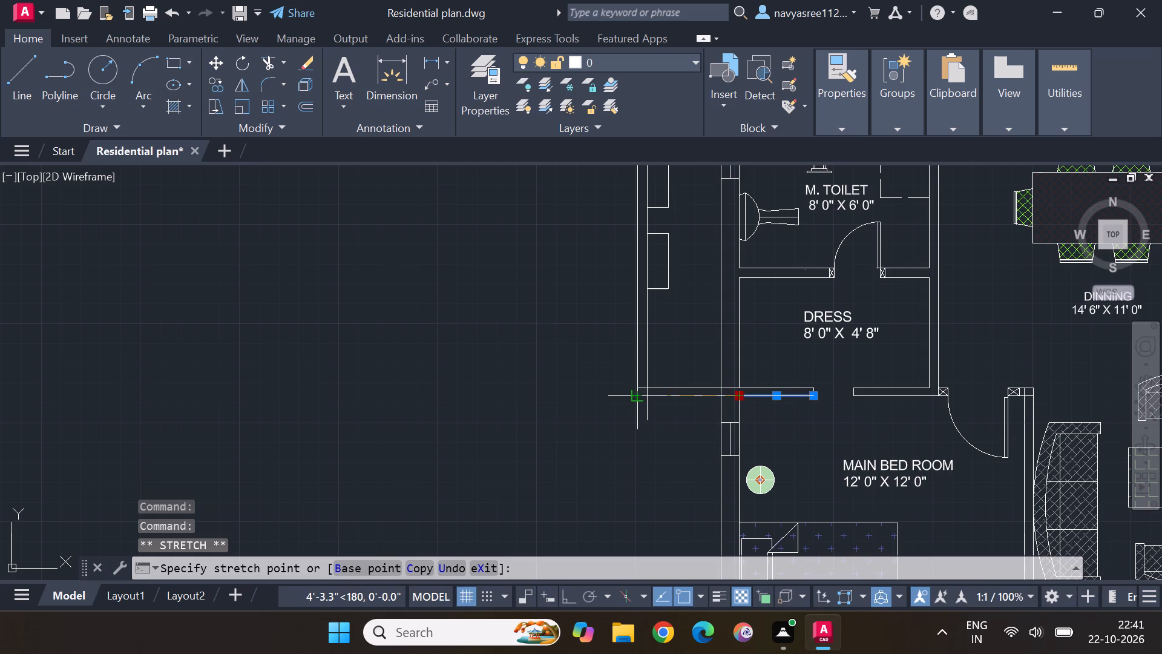
click(635, 396)
key(Escape)
key(Escape)
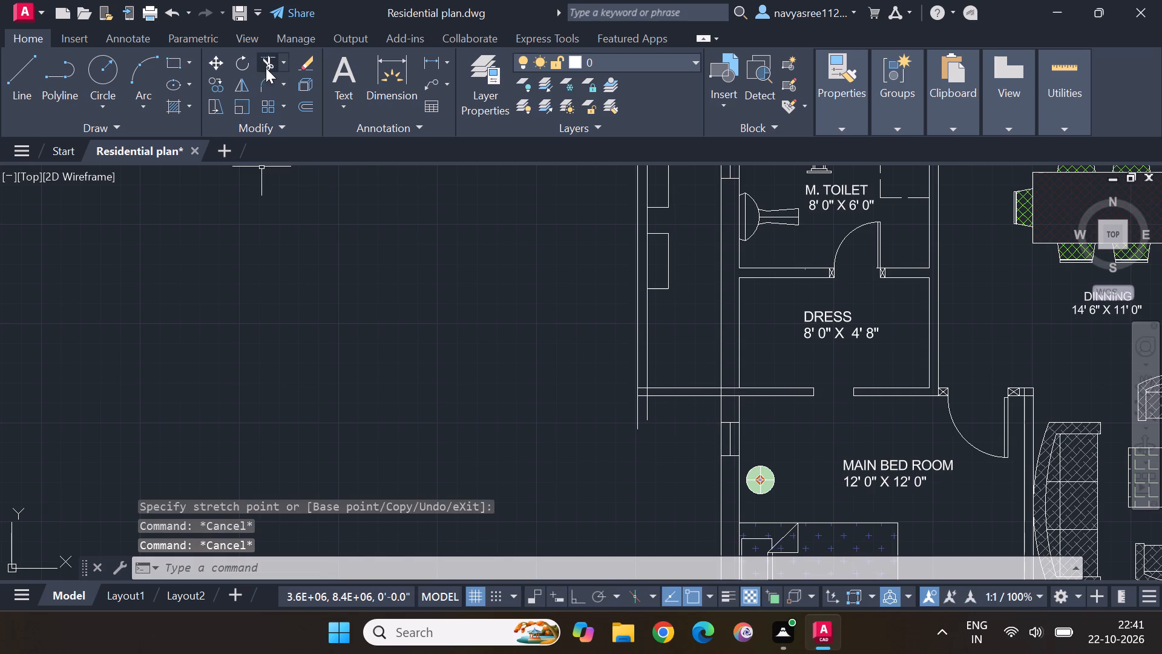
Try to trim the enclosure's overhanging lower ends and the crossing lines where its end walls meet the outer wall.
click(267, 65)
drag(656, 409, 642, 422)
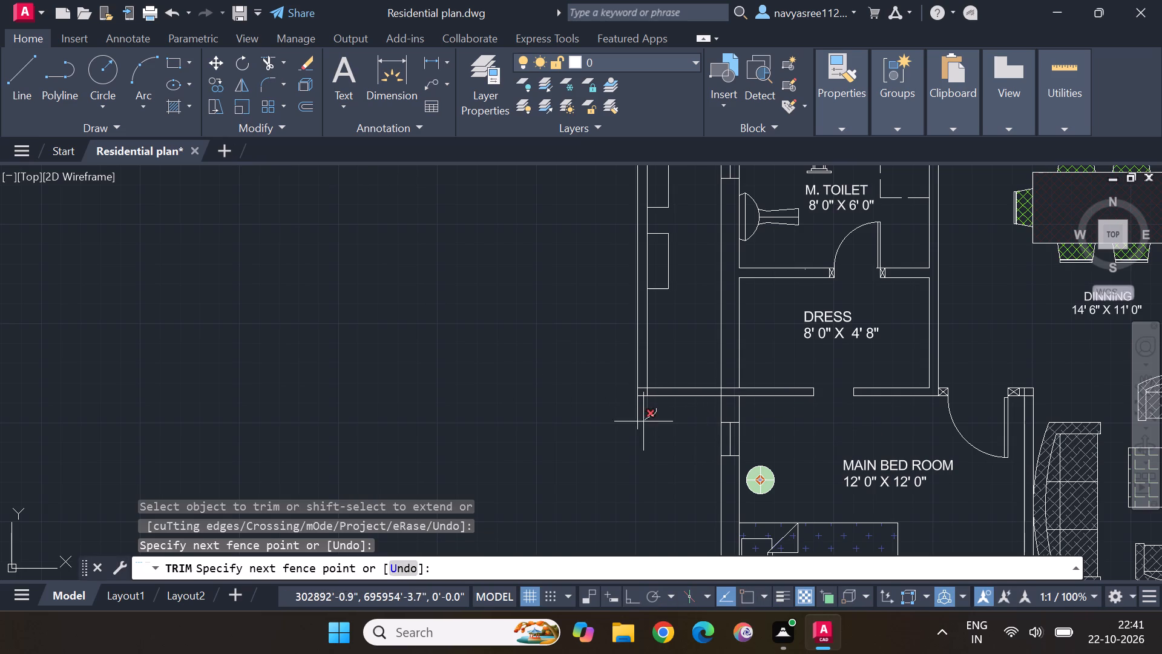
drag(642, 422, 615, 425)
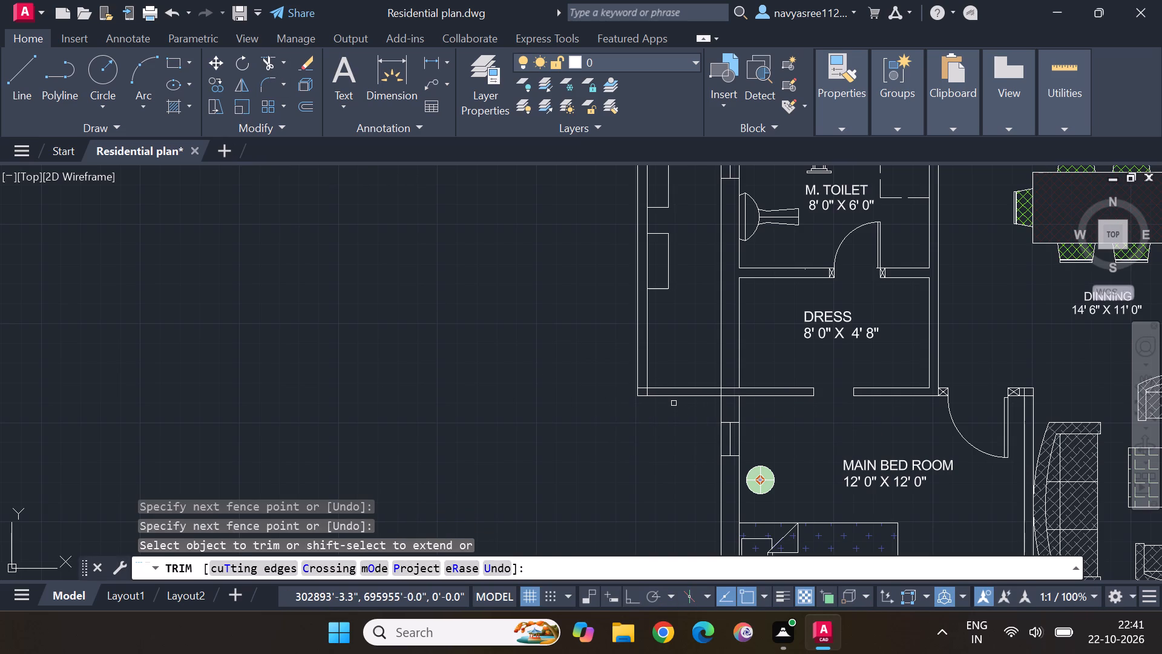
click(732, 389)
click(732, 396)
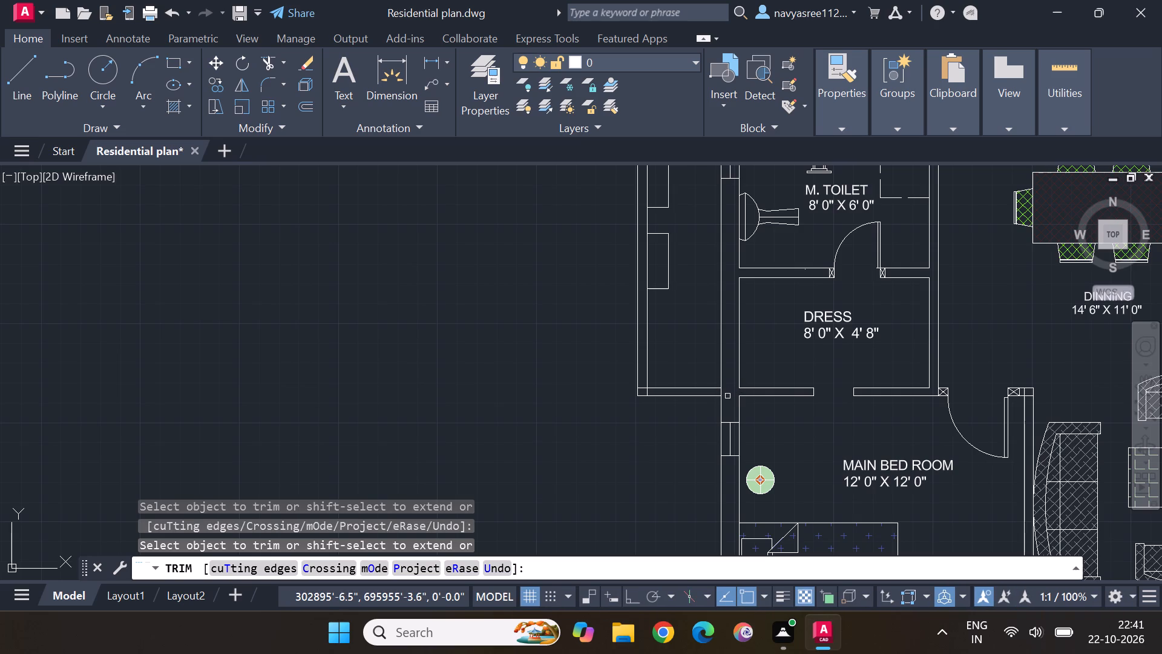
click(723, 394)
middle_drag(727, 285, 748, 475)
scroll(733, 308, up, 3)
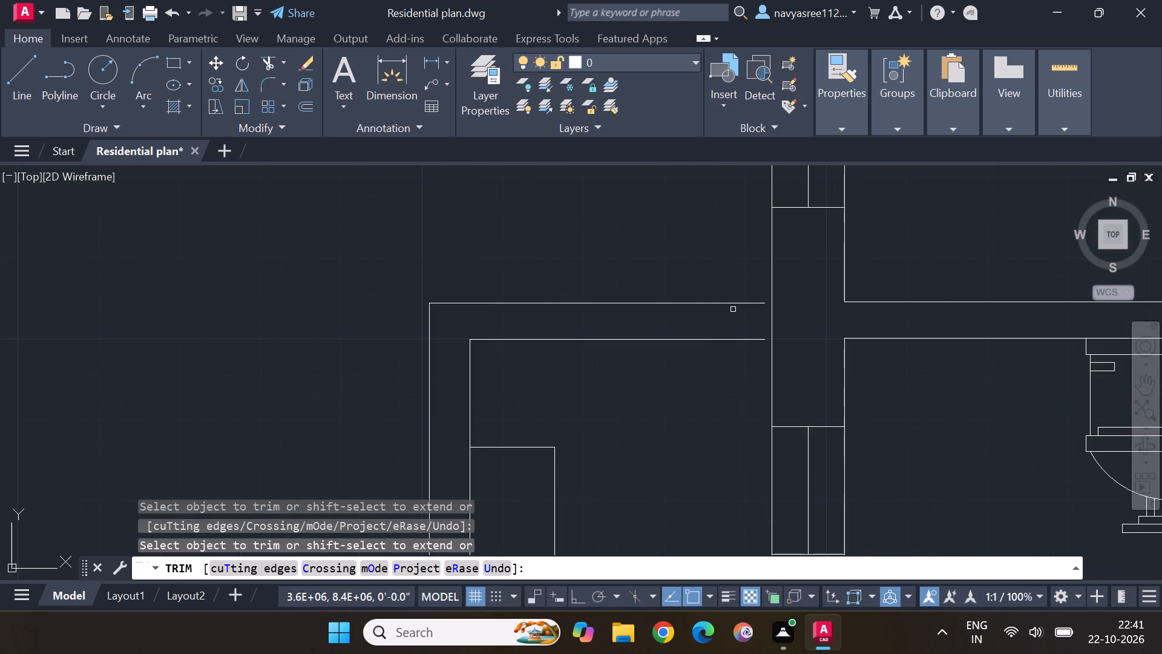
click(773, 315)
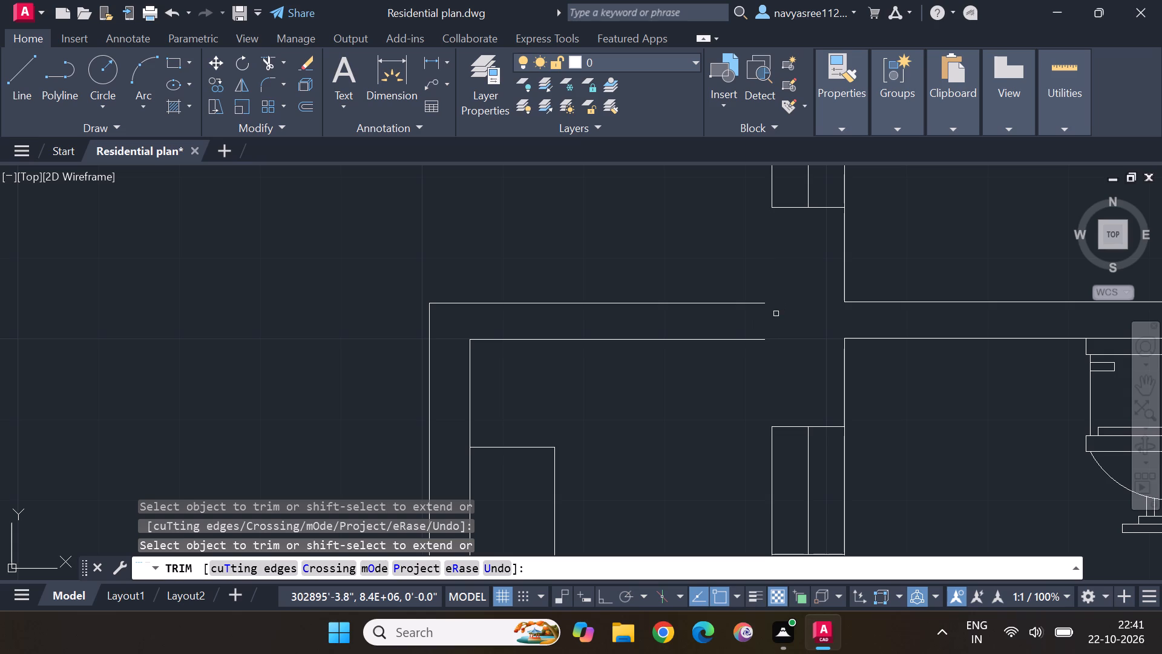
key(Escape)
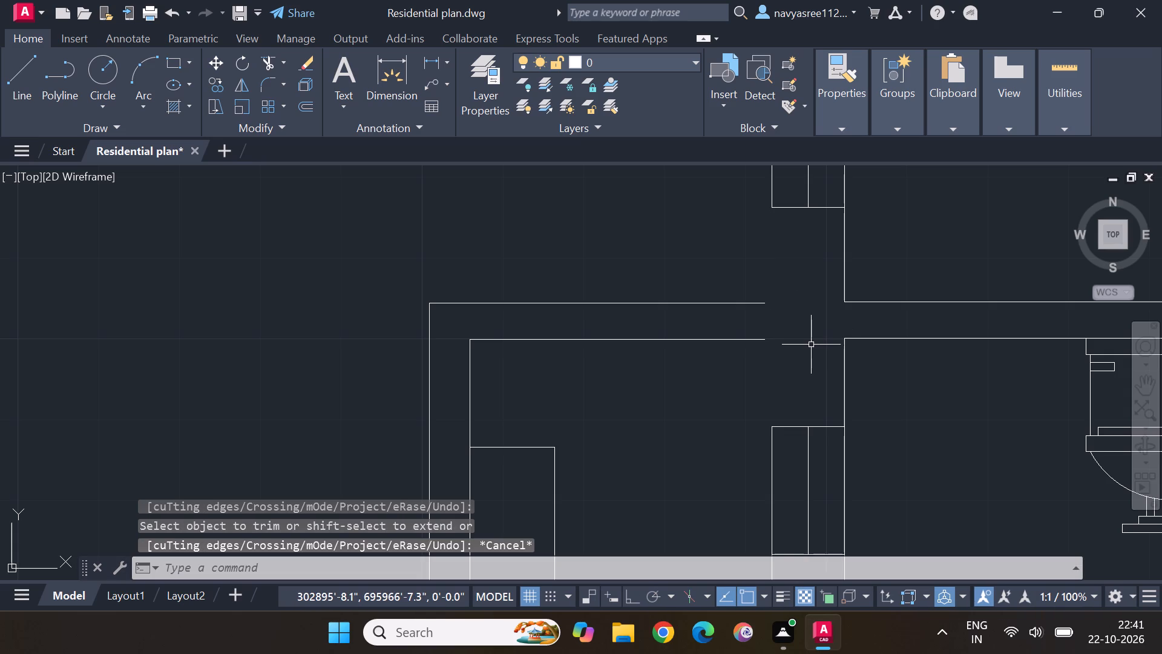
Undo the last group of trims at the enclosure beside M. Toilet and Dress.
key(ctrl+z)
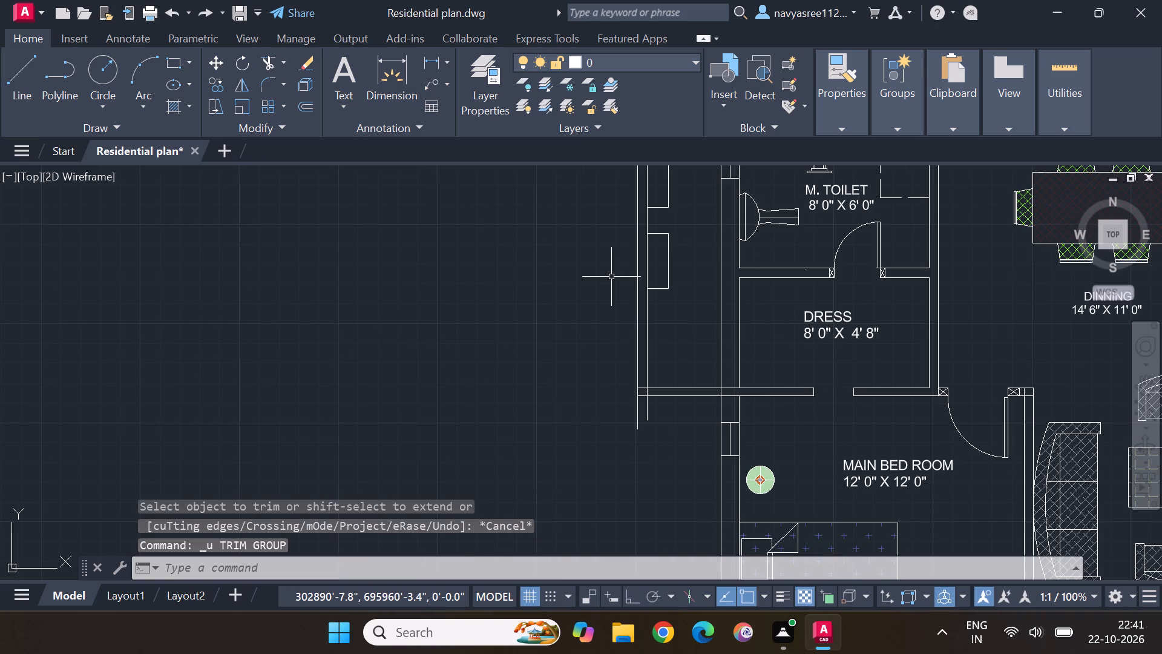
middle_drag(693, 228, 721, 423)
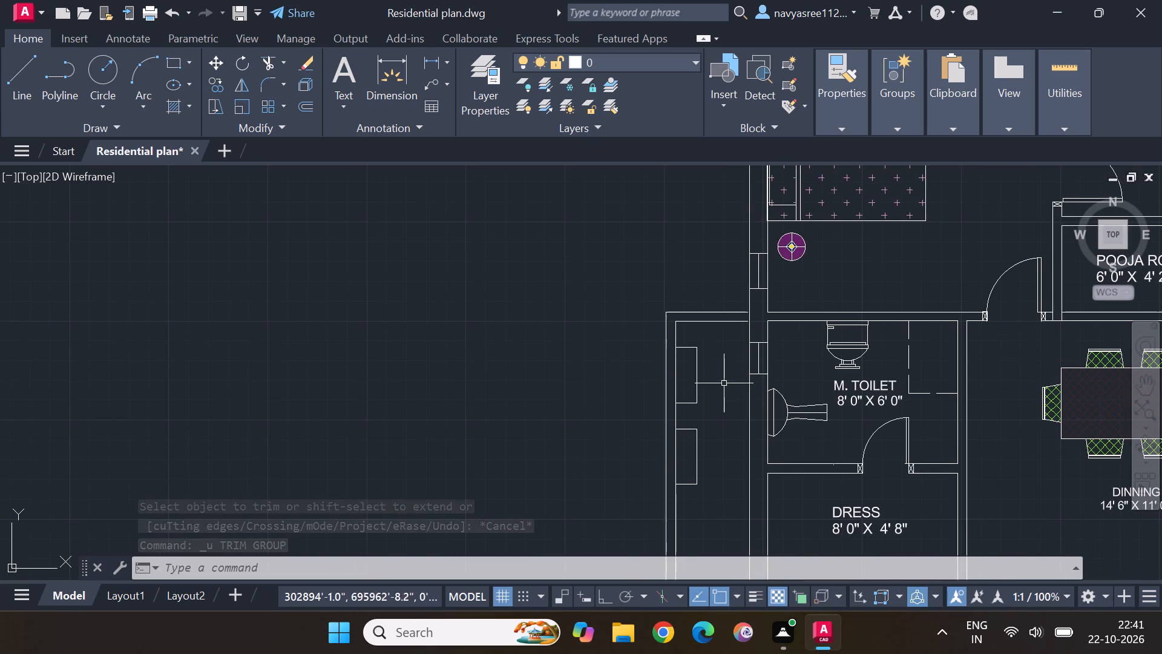
Stretch the right ends of both upper end-wall lines of the enclosure beside M. Toilet to the outer wall line.
scroll(728, 340, up, 2)
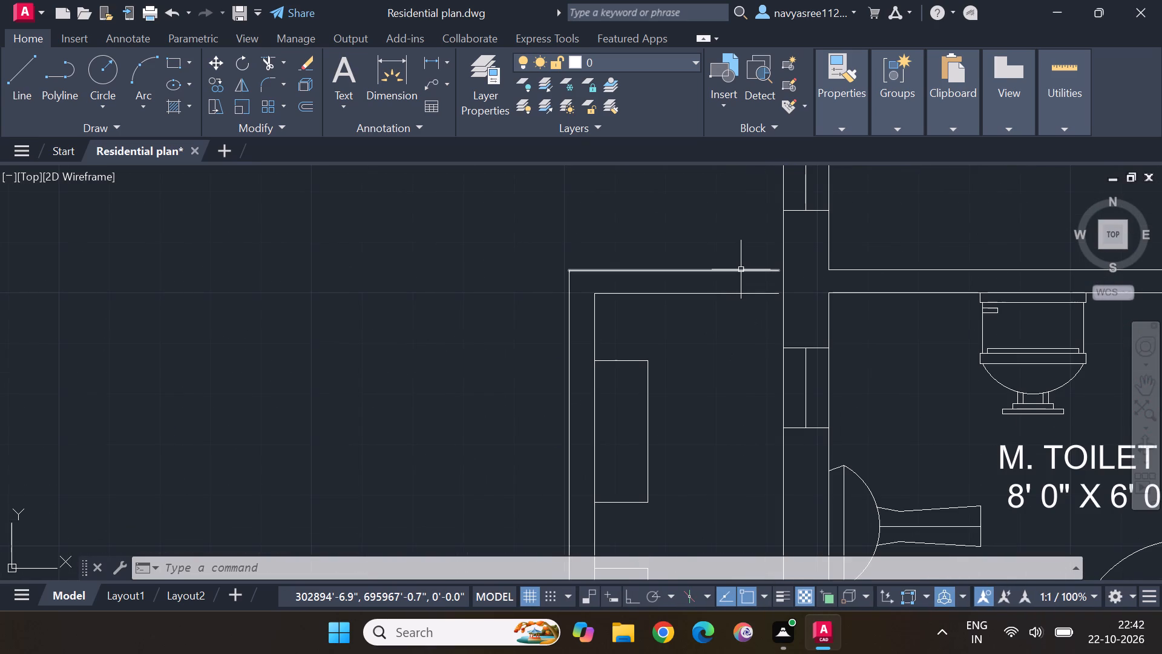
click(741, 269)
scroll(759, 267, up, 2)
scroll(831, 277, up, 3)
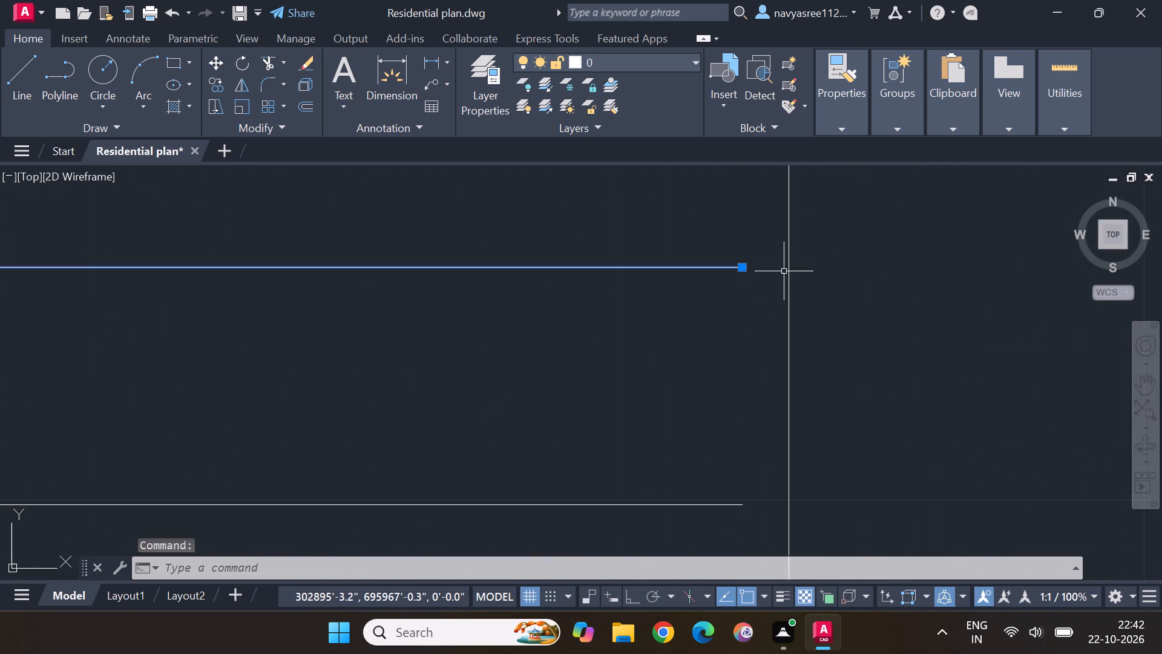
click(737, 270)
click(743, 265)
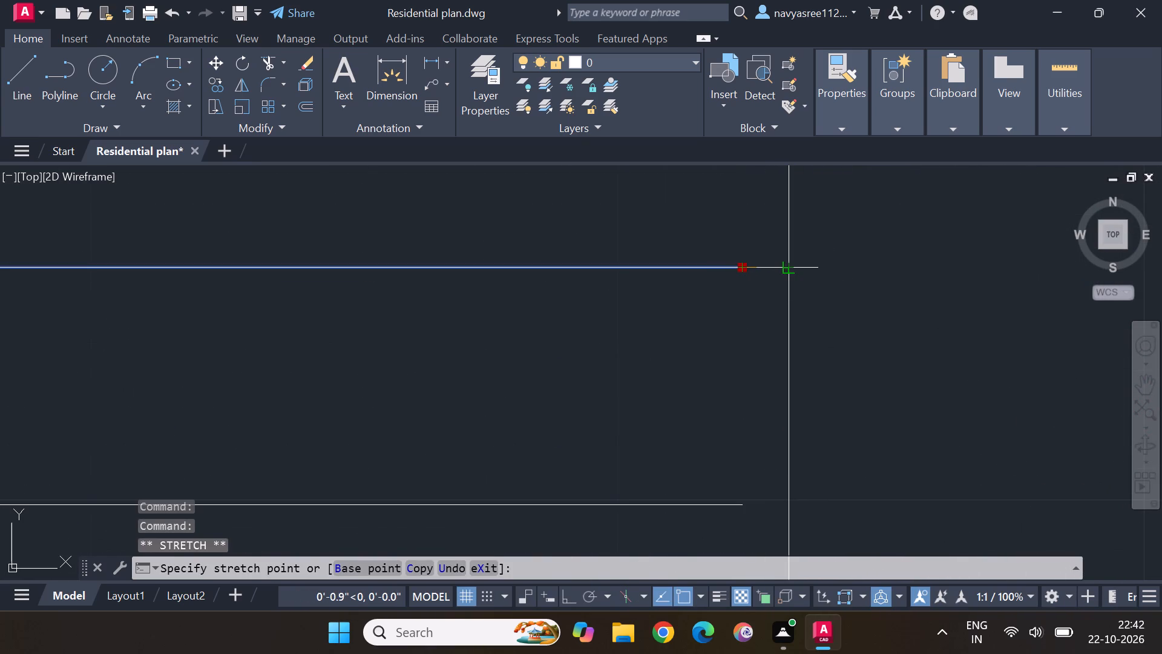
click(787, 268)
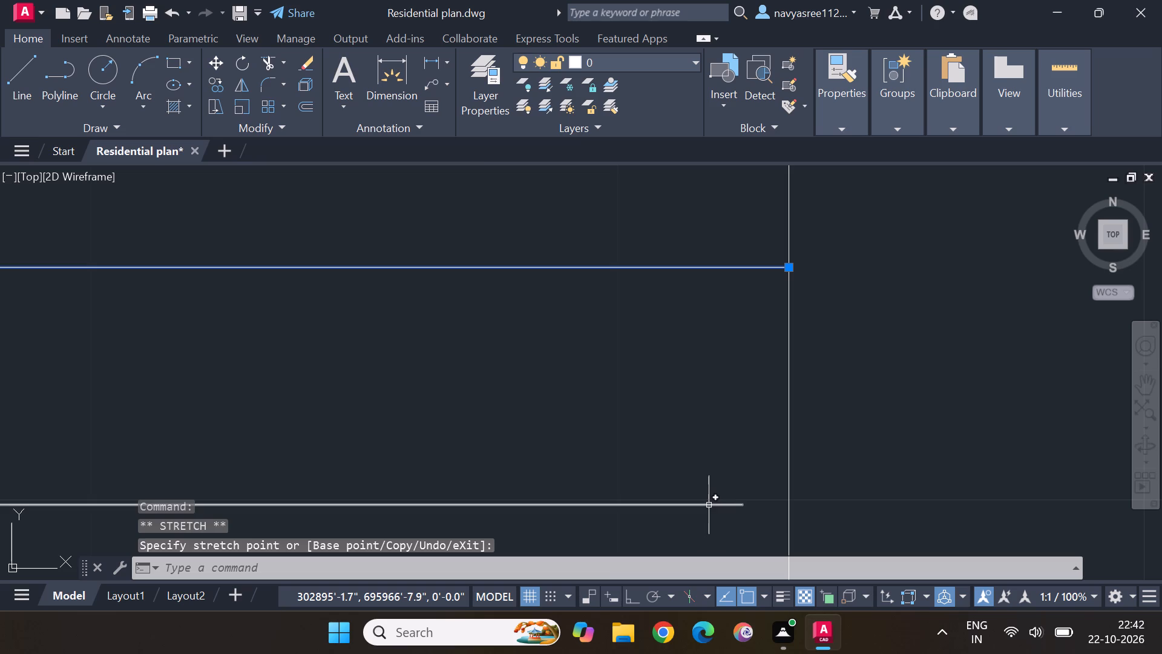
click(709, 505)
click(740, 501)
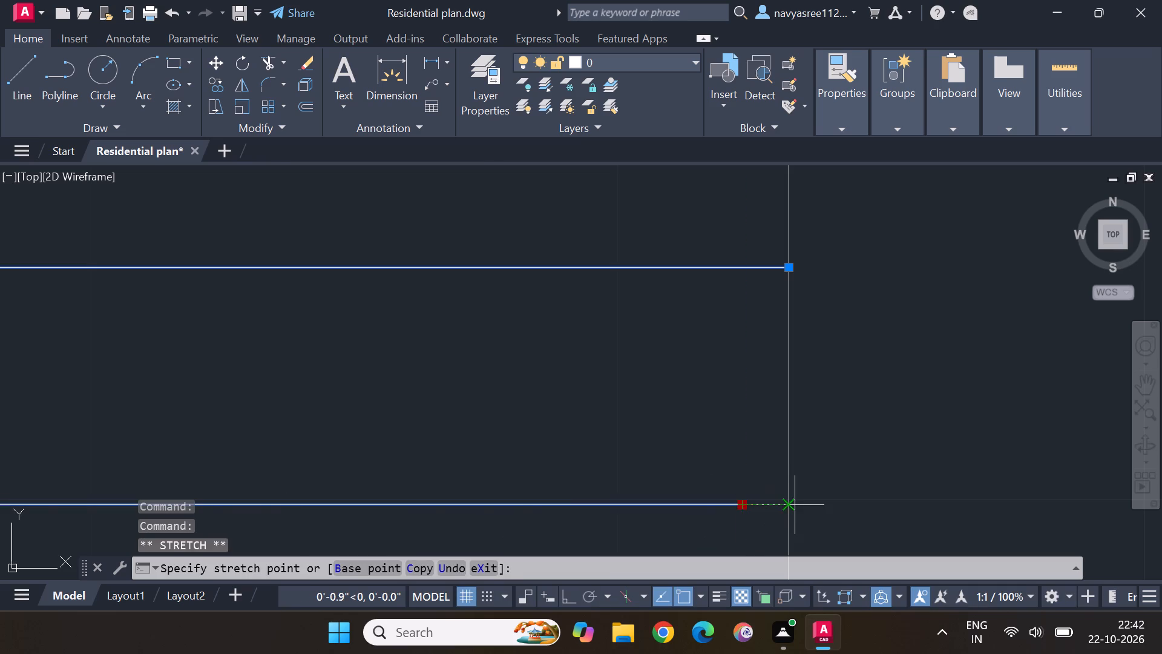
click(781, 506)
key(Escape)
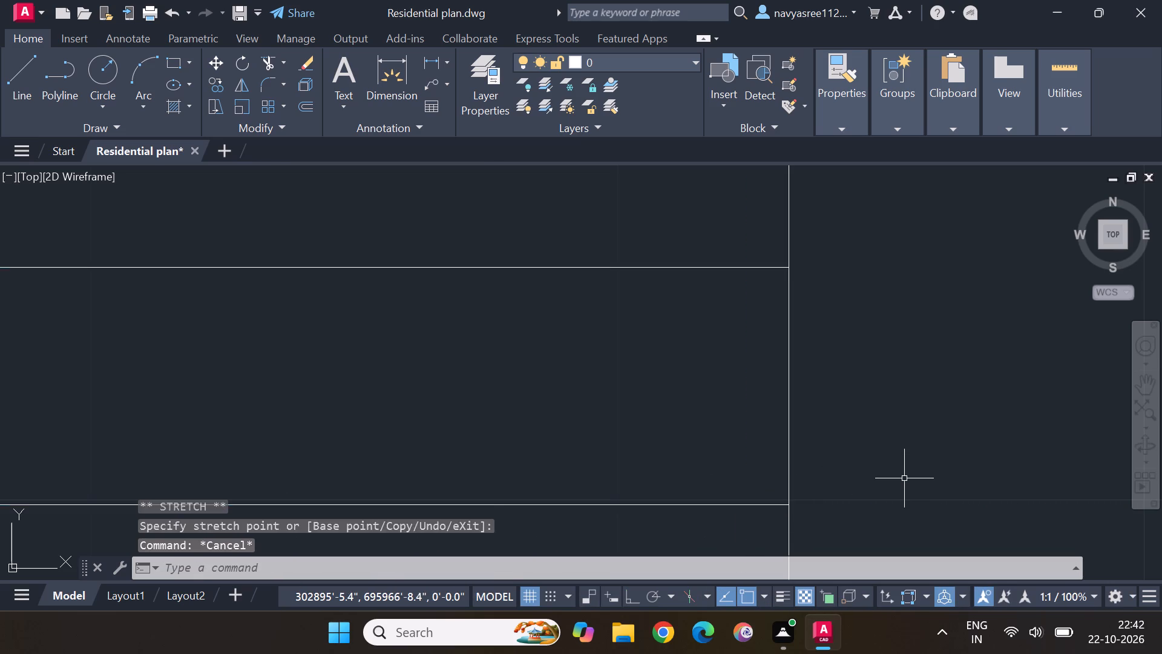
key(Escape)
Trim the overhanging and crossing lines at the lower-left corner of the enclosure beside Dress into a clean wall corner.
scroll(901, 461, down, 4)
middle_drag(905, 468, 801, 325)
scroll(800, 325, down, 2)
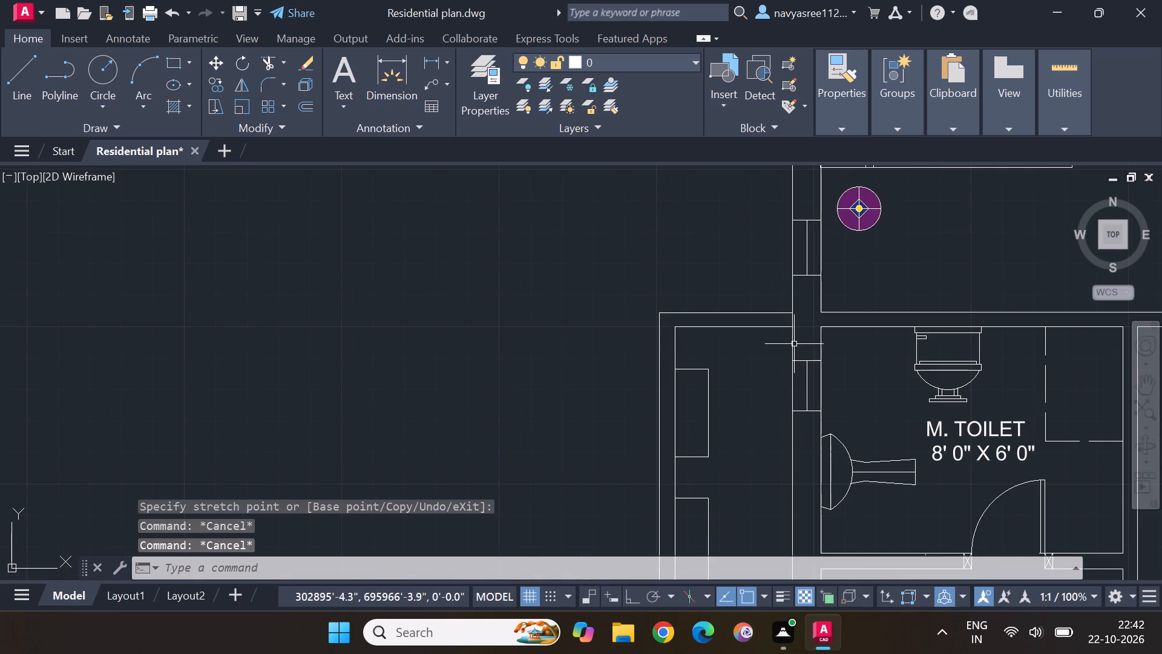
scroll(757, 442, down, 1)
middle_drag(750, 463, 691, 308)
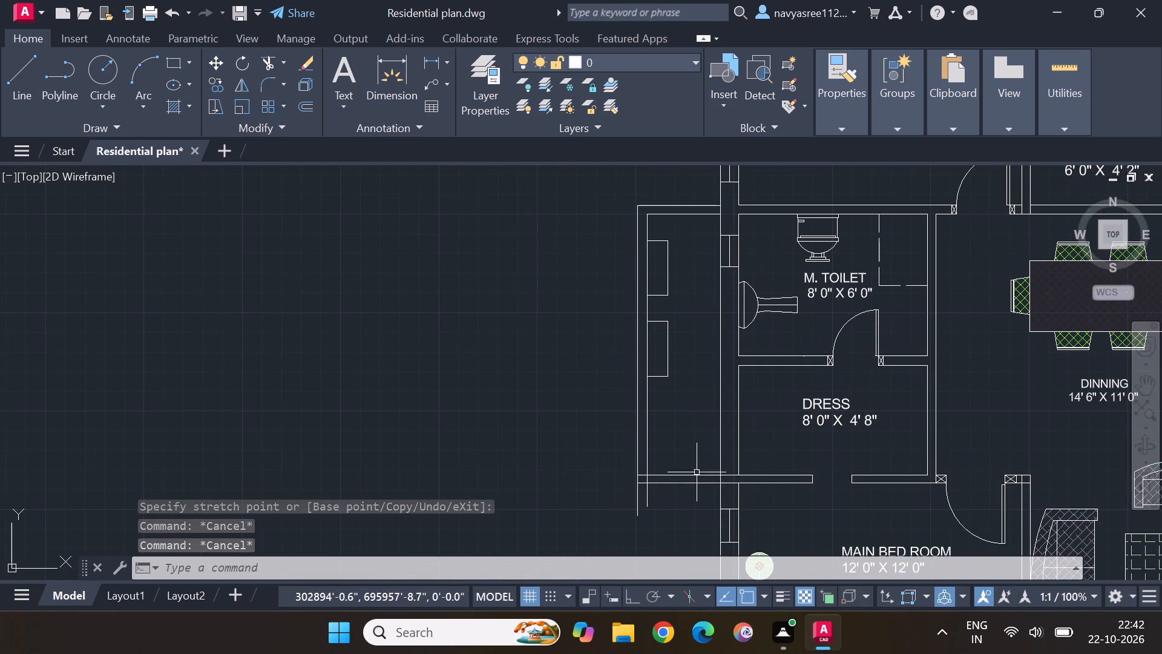
middle_drag(660, 530, 675, 470)
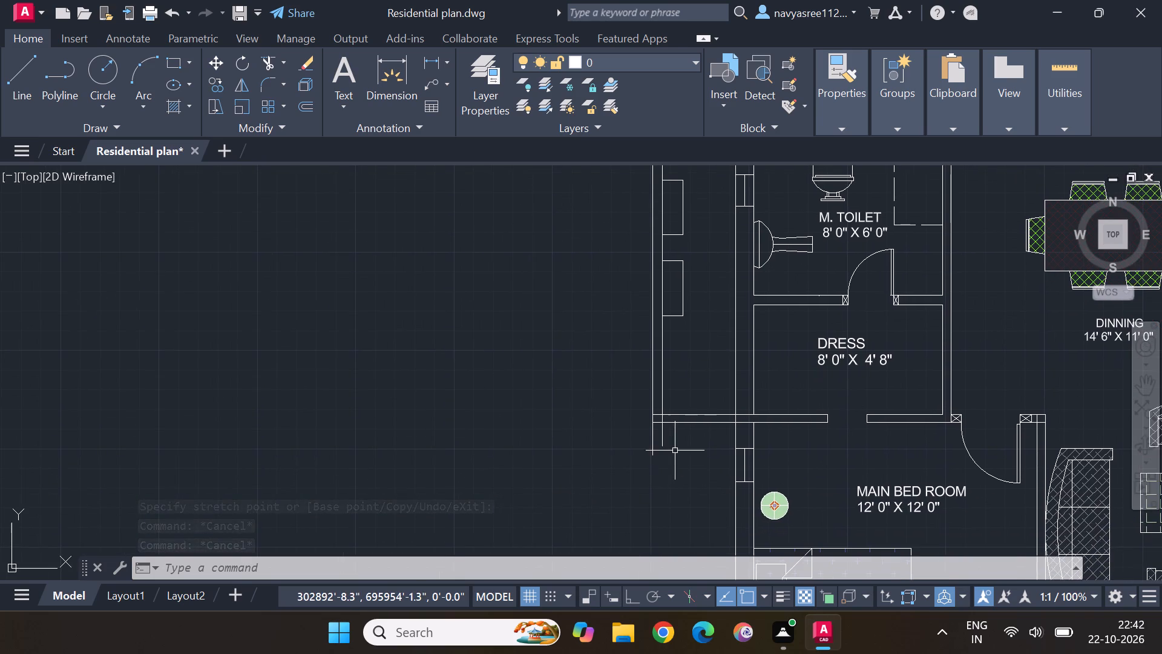
scroll(675, 451, up, 1)
drag(266, 54, 272, 59)
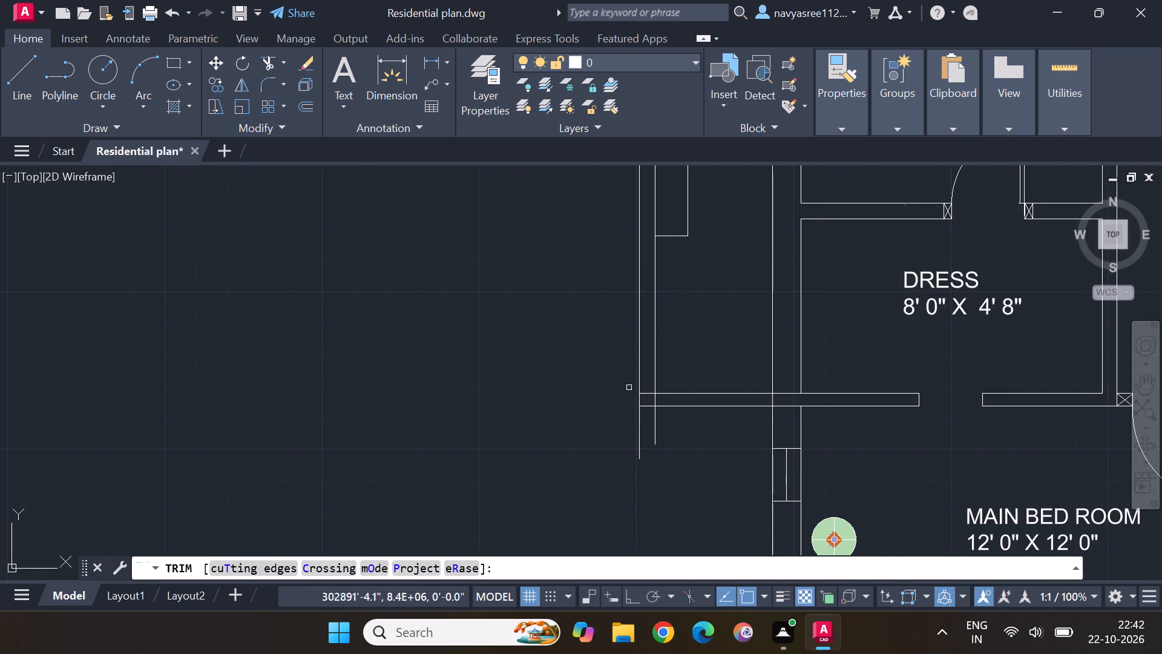
drag(670, 419, 590, 445)
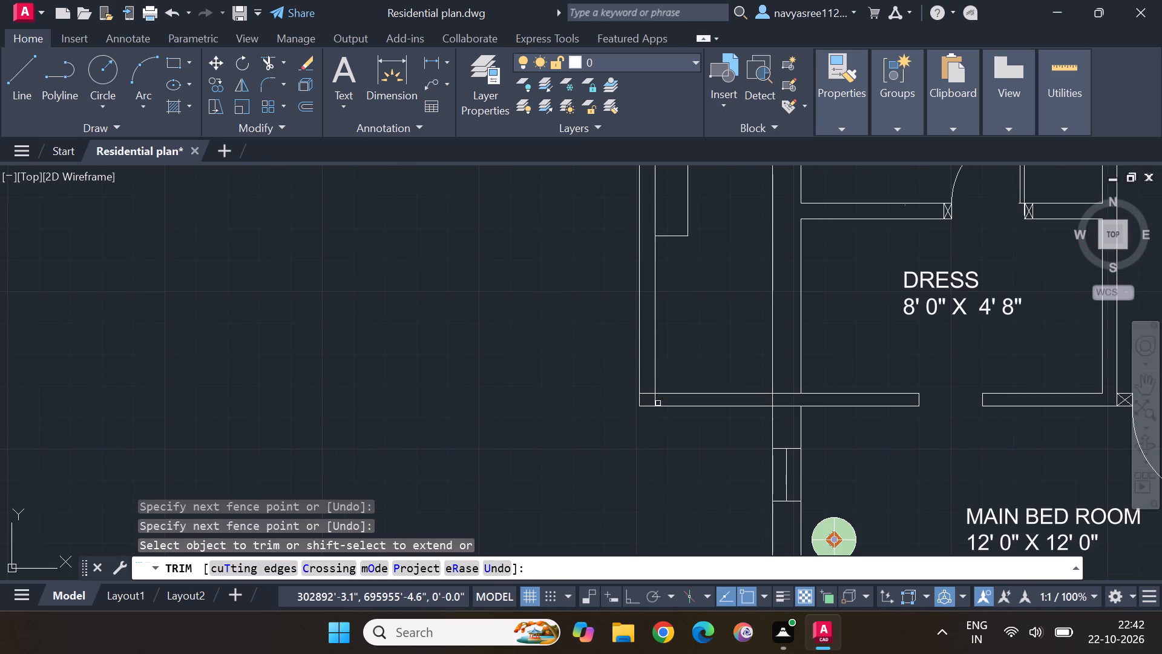
click(657, 401)
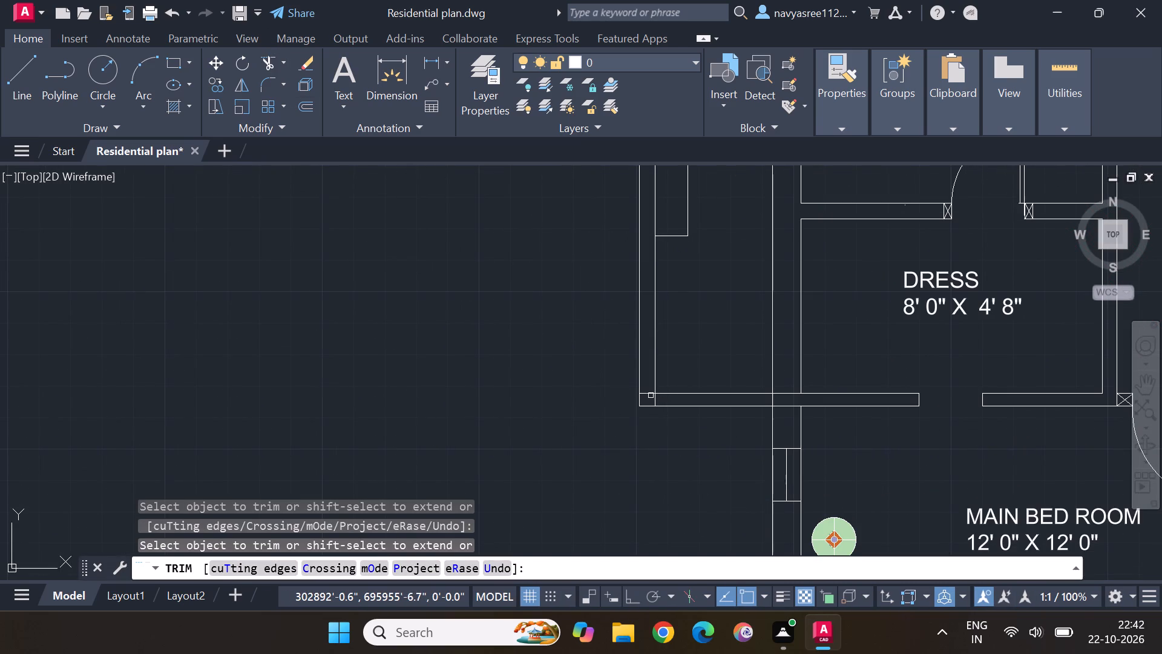
click(651, 394)
click(655, 400)
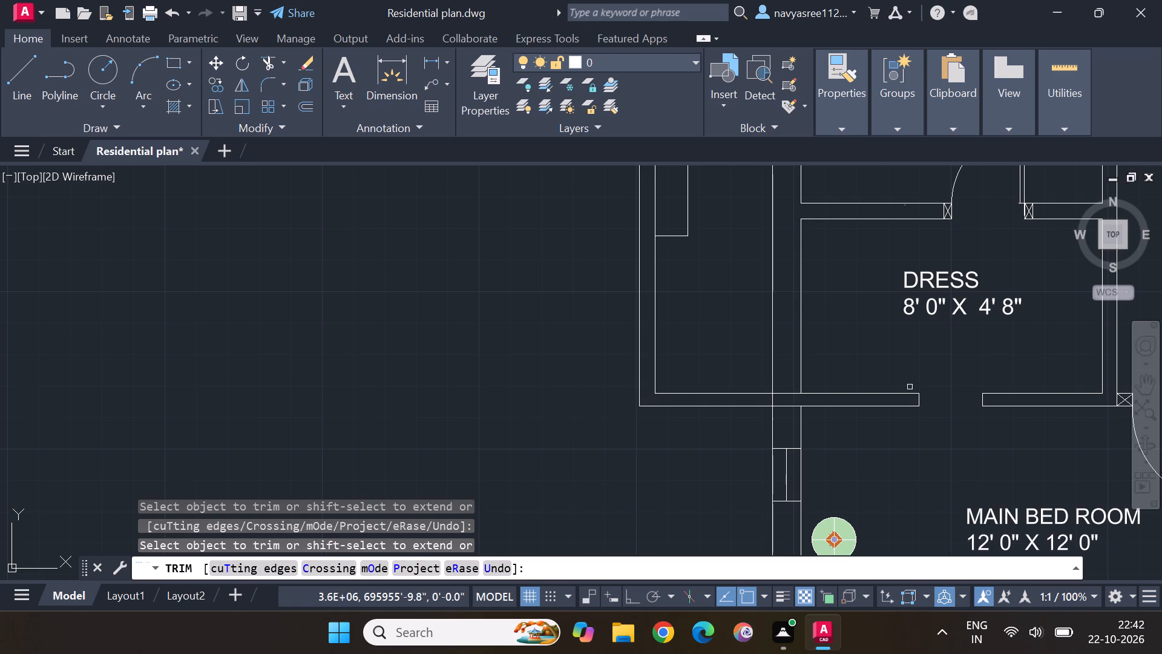
Trim the crossing lines where the left enclosure's lower and upper end walls meet the plan's outer wall.
scroll(787, 412, up, 3)
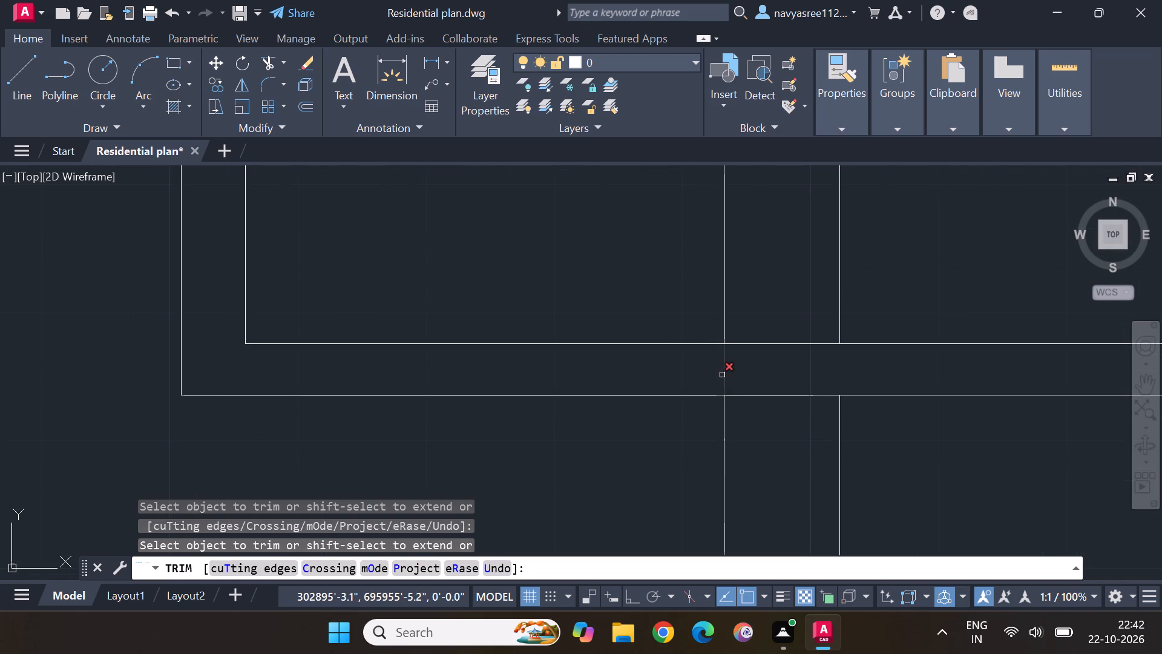
click(723, 375)
scroll(781, 353, down, 4)
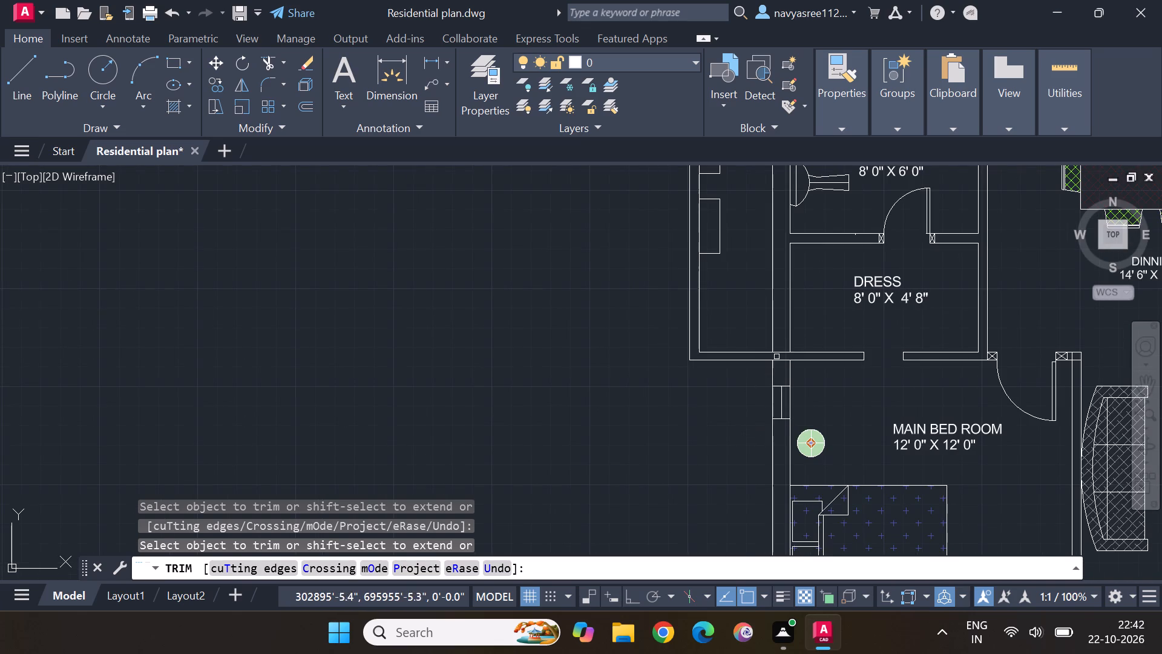
click(782, 352)
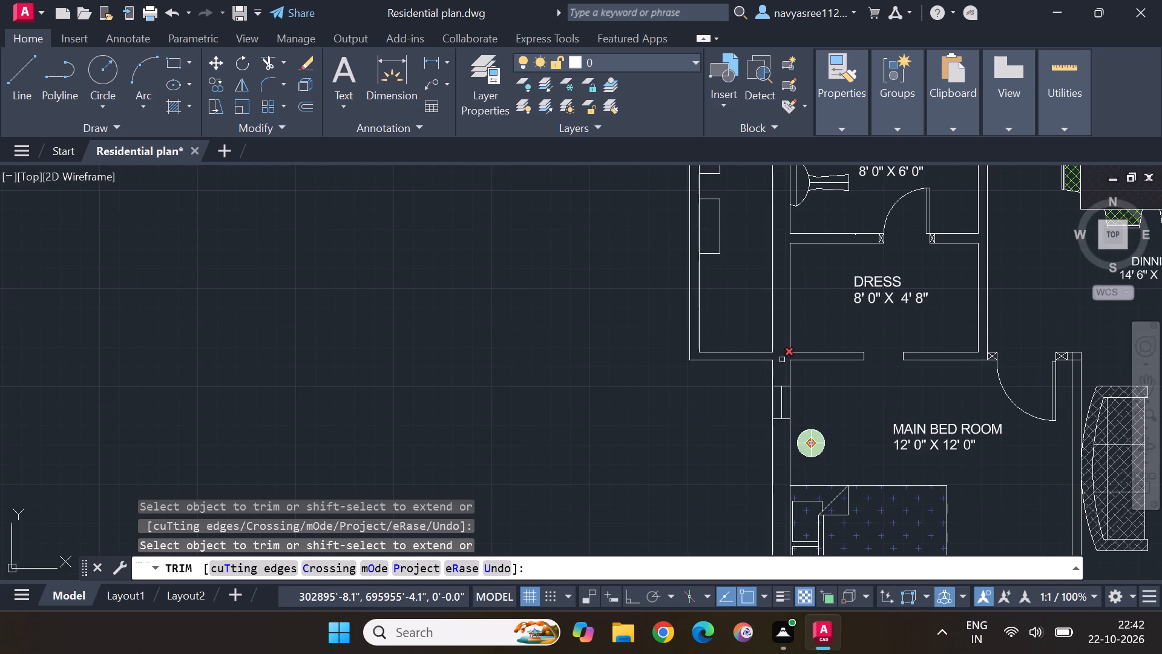
click(782, 360)
middle_drag(804, 323, 830, 558)
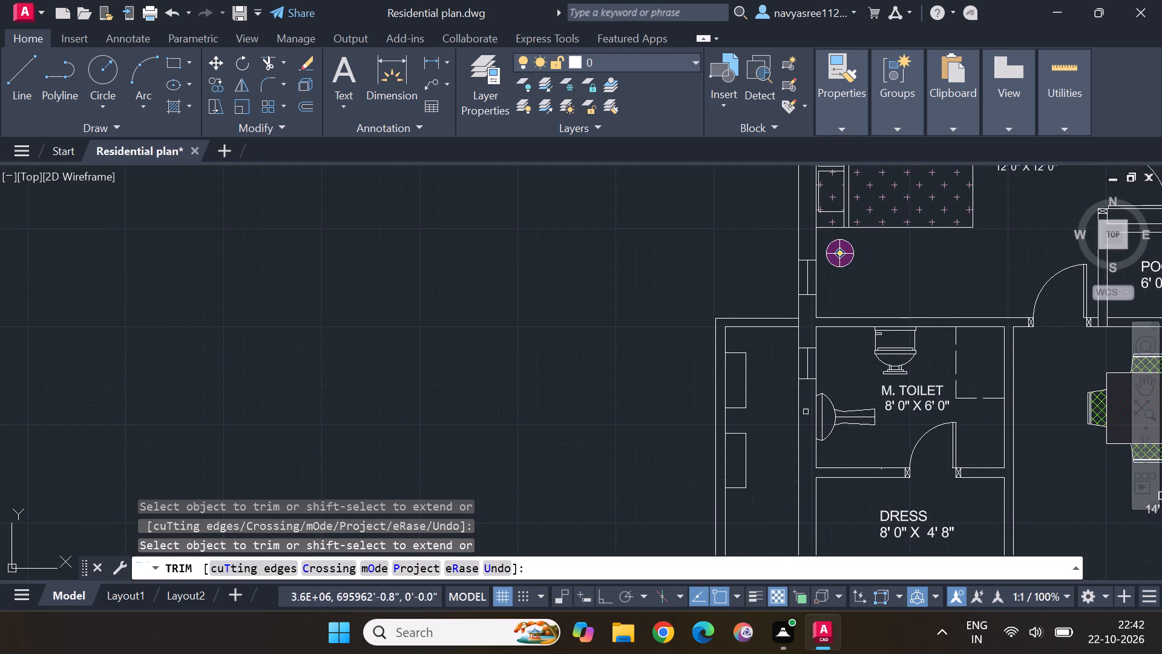
scroll(789, 323, up, 2)
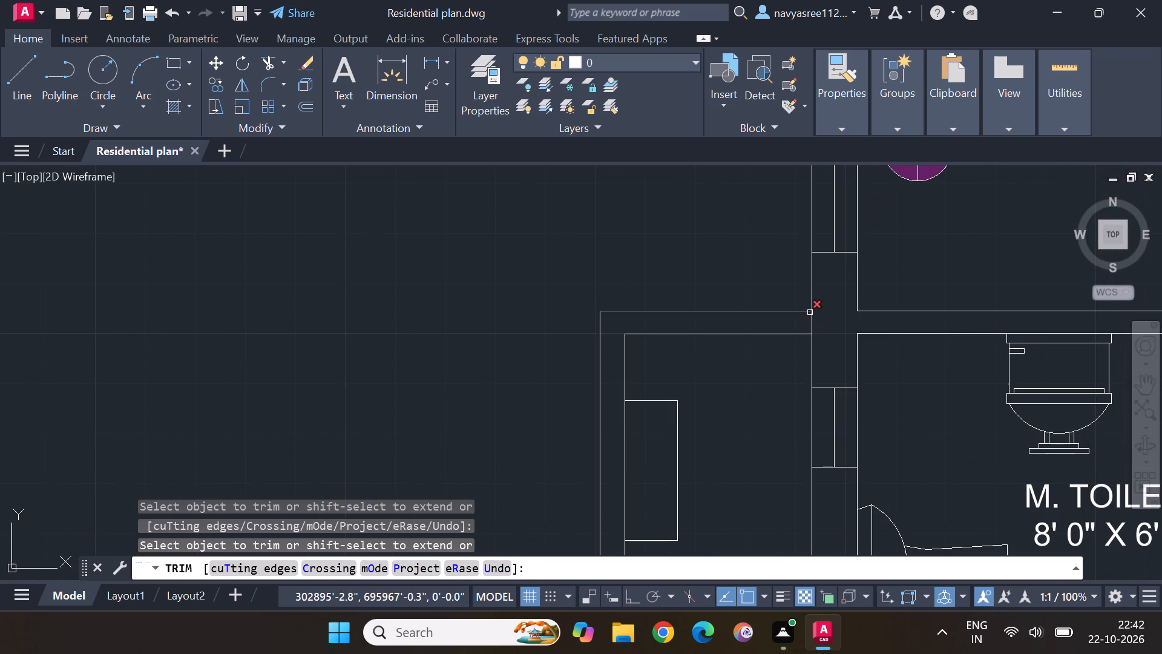
click(811, 323)
scroll(816, 317, down, 2)
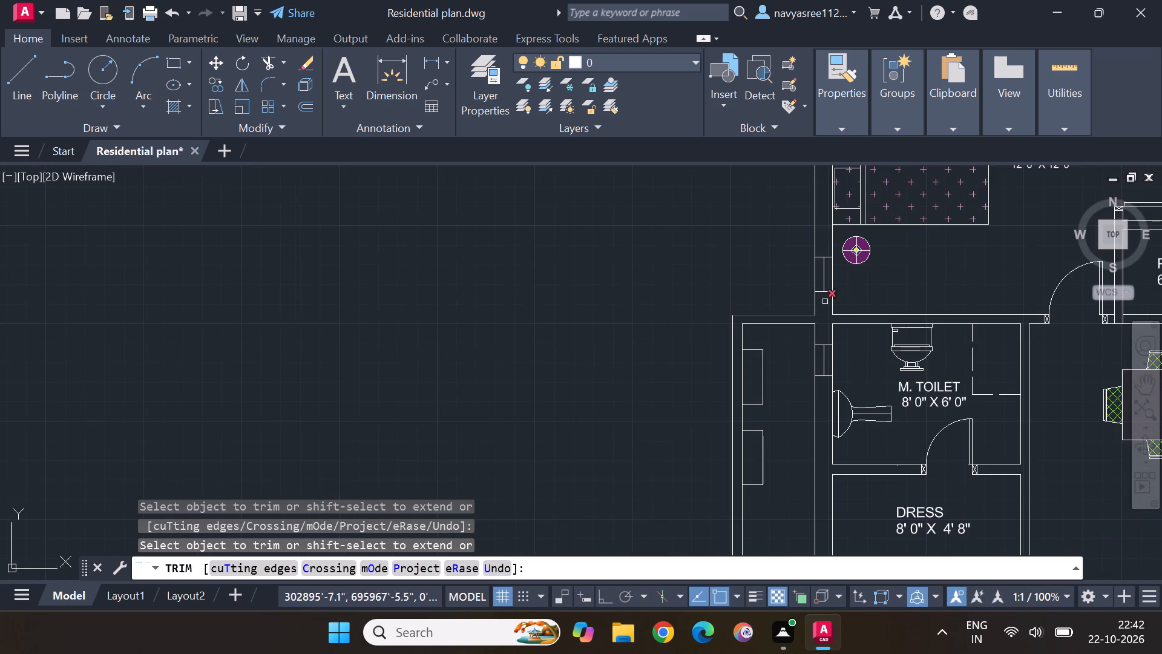
Trim the outer wall line between the end-wall lines at both ends of the enclosure above the toilets.
middle_drag(953, 246, 582, 609)
scroll(770, 371, up, 3)
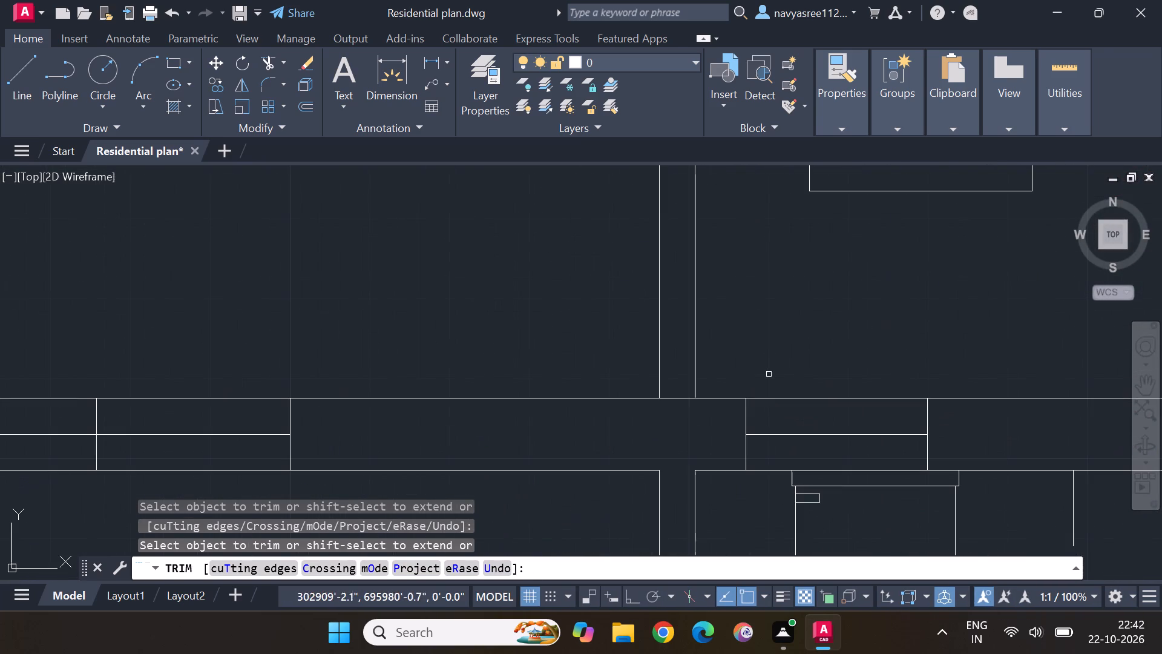
click(676, 397)
scroll(774, 326, down, 1)
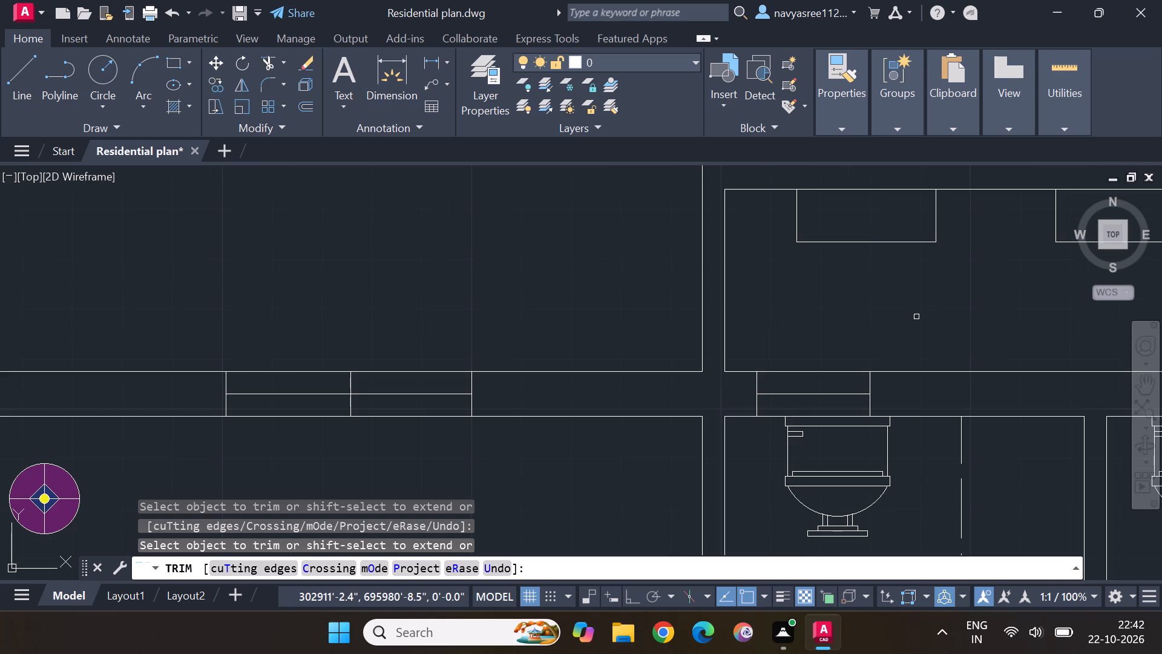
middle_drag(922, 318, 491, 362)
scroll(1096, 446, up, 2)
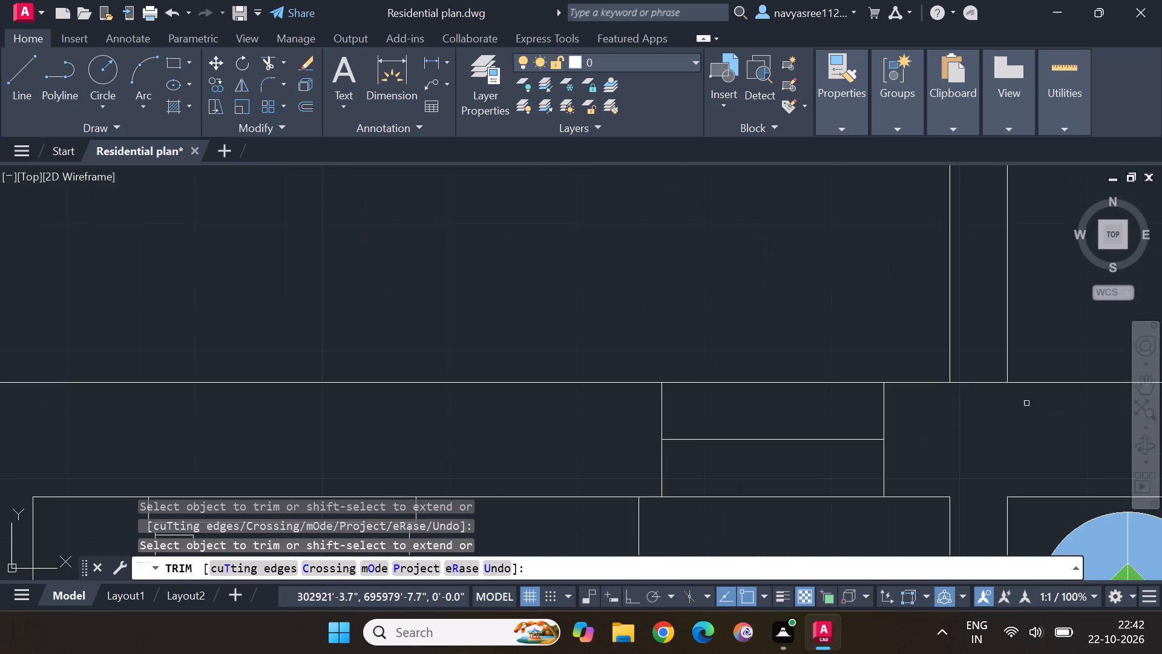
click(988, 385)
scroll(972, 383, down, 3)
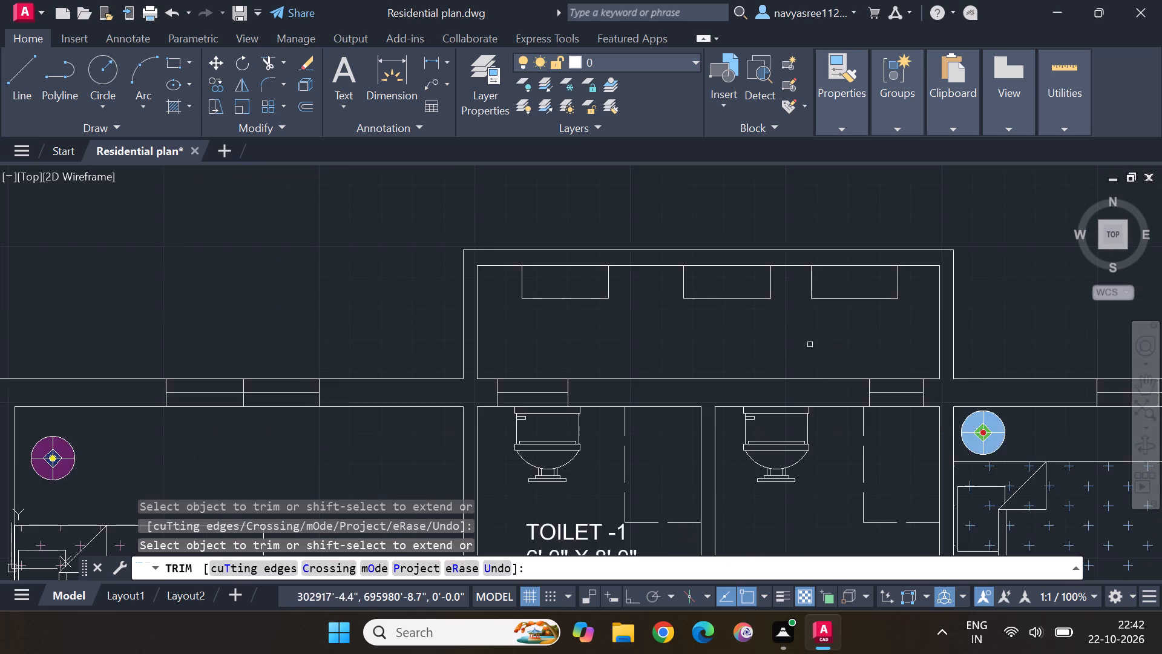
scroll(785, 351, down, 1)
middle_drag(785, 351, 830, 164)
scroll(816, 265, down, 2)
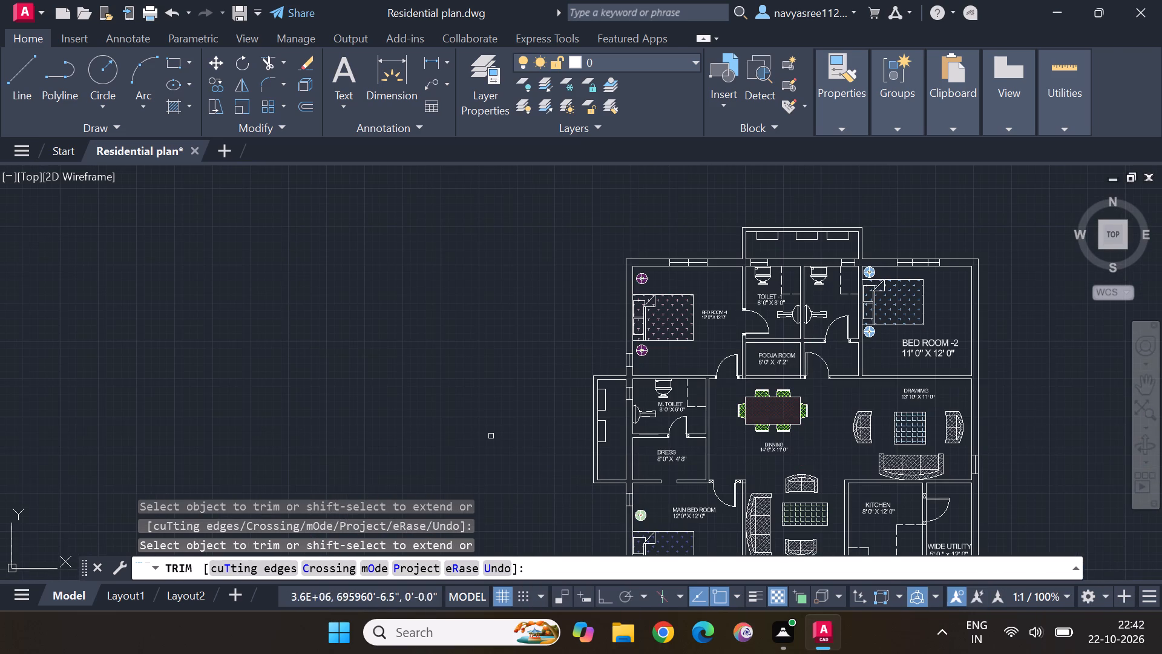
key(Escape)
key(Escape)
key(Escape)
Draw a horizontal rectangle on the outer wall line inside the upper enclosure, between the two toilet windows.
scroll(333, 465, down, 1)
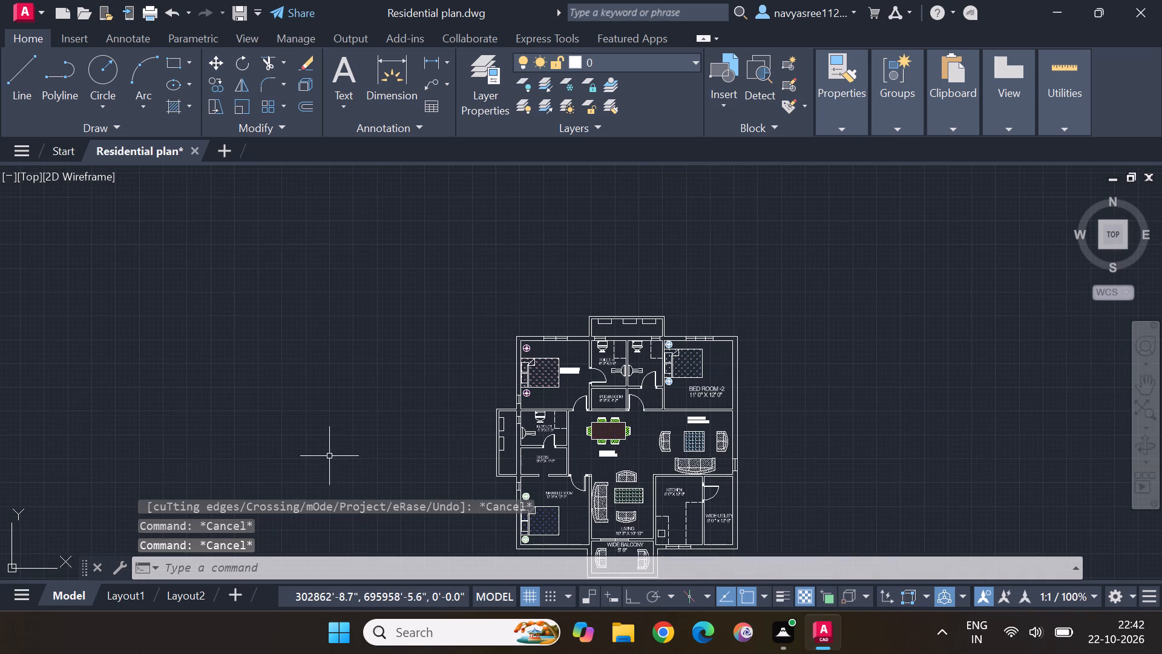
middle_drag(329, 456, 353, 286)
middle_drag(356, 250, 421, 351)
scroll(421, 347, up, 1)
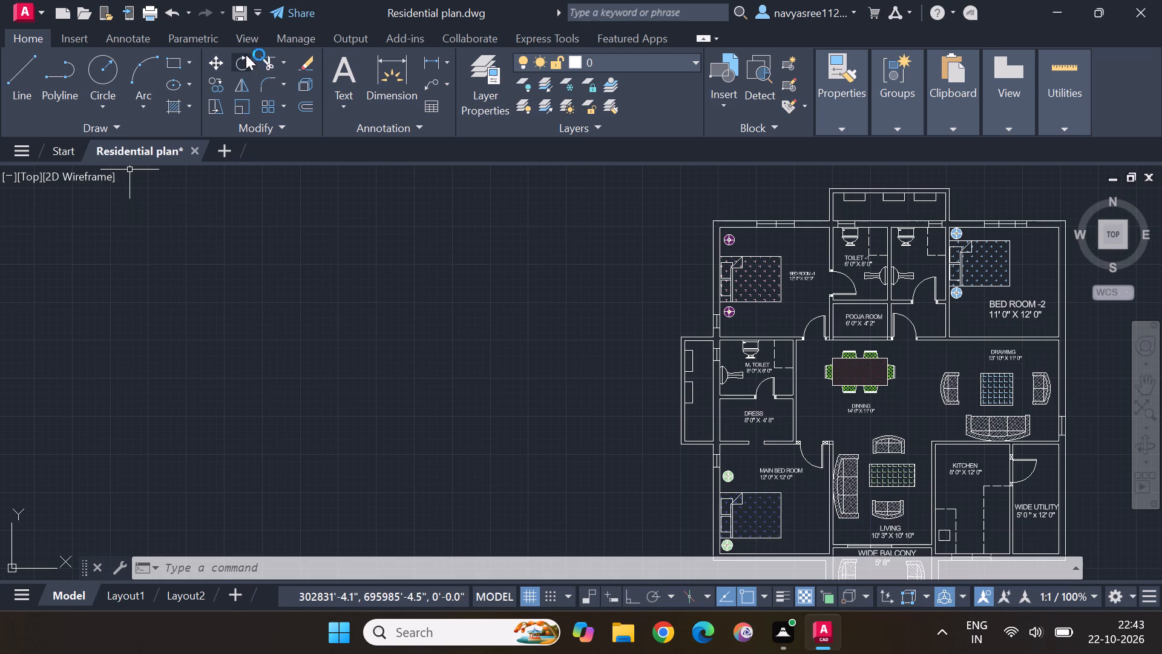
click(178, 63)
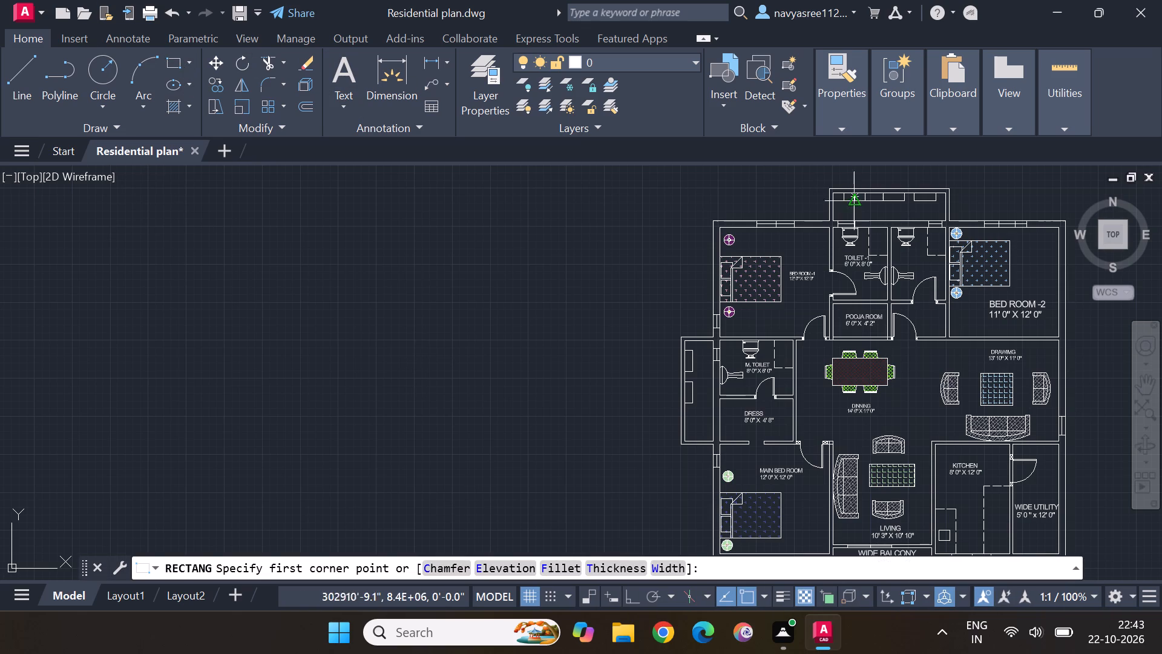
scroll(874, 225, up, 3)
middle_drag(901, 176, 870, 342)
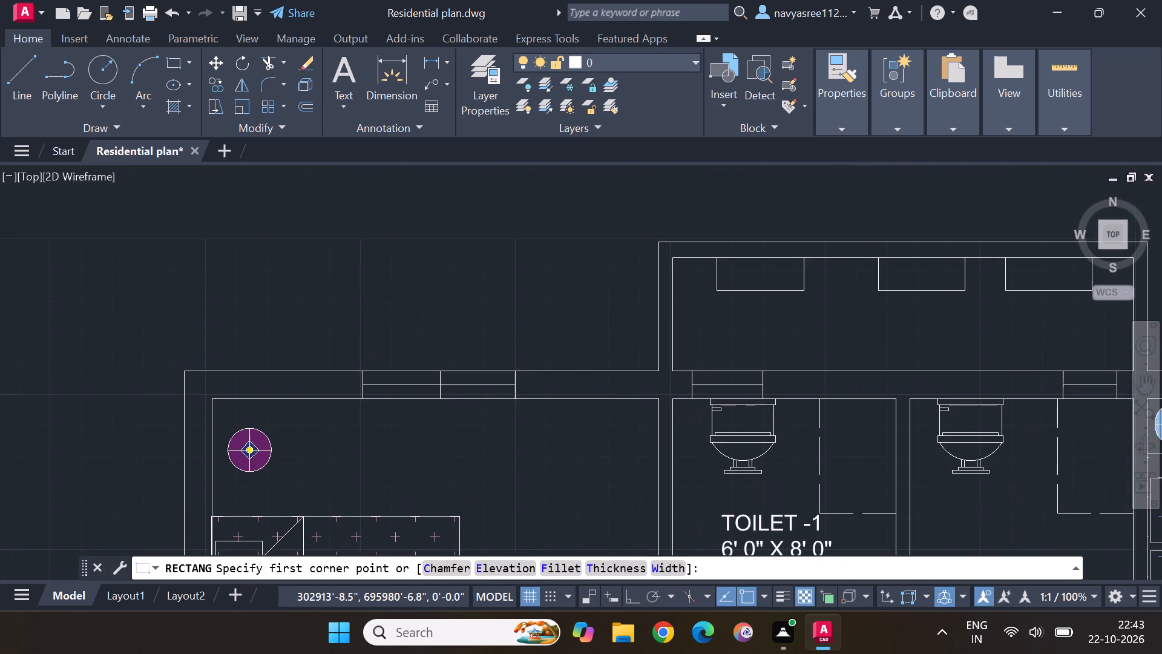
click(811, 372)
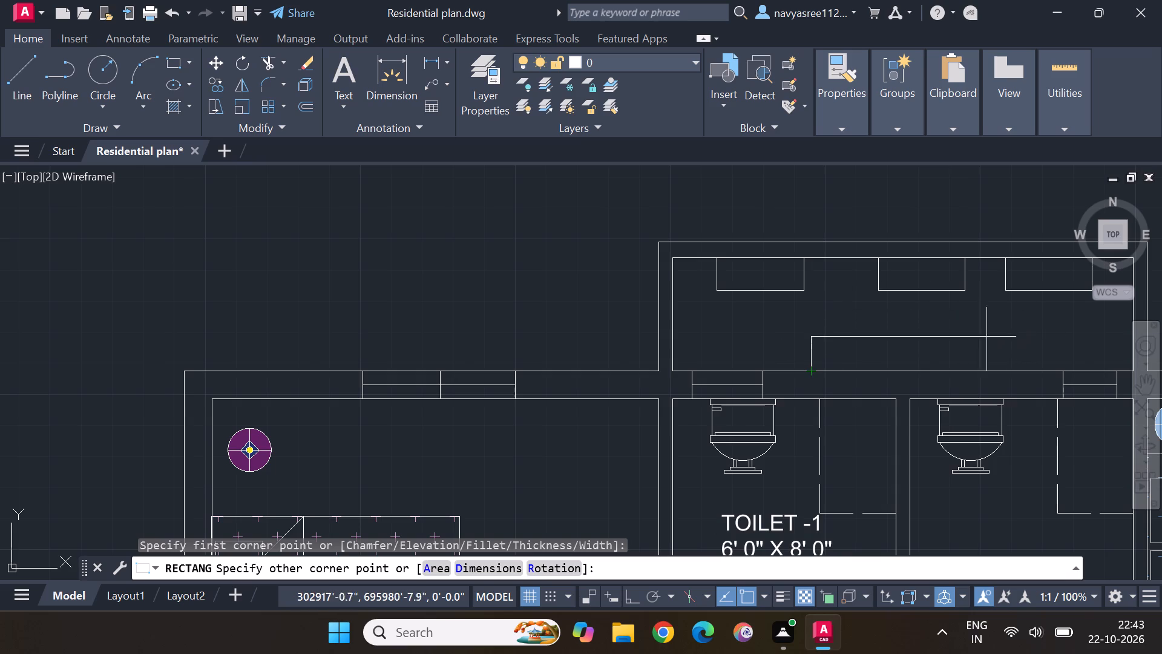
drag(983, 330, 987, 372)
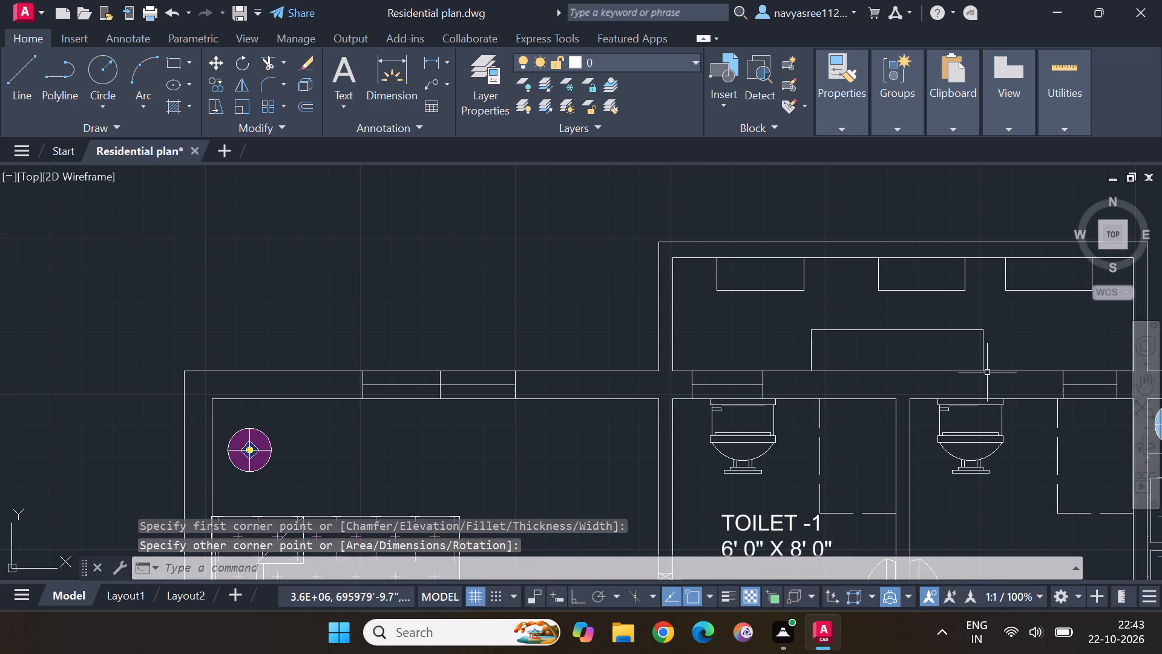
click(986, 372)
key(Escape)
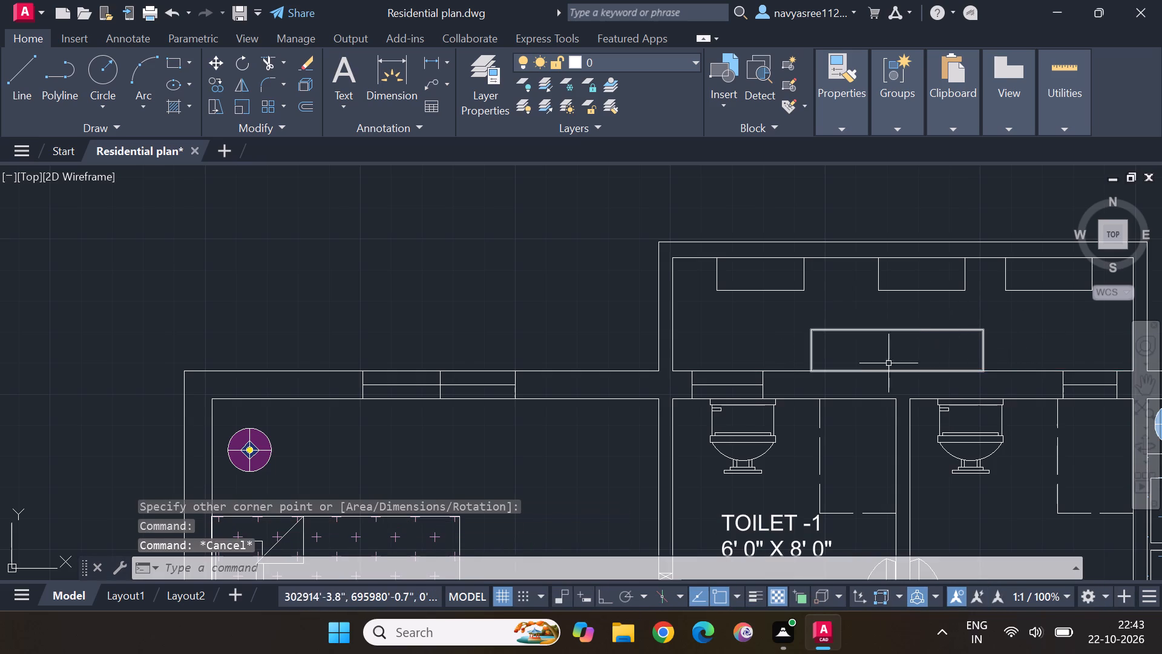
Draw a diagonal line across the new rectangle, from its upper-left corner to its lower-right corner.
scroll(854, 372, down, 1)
middle_drag(622, 362, 656, 256)
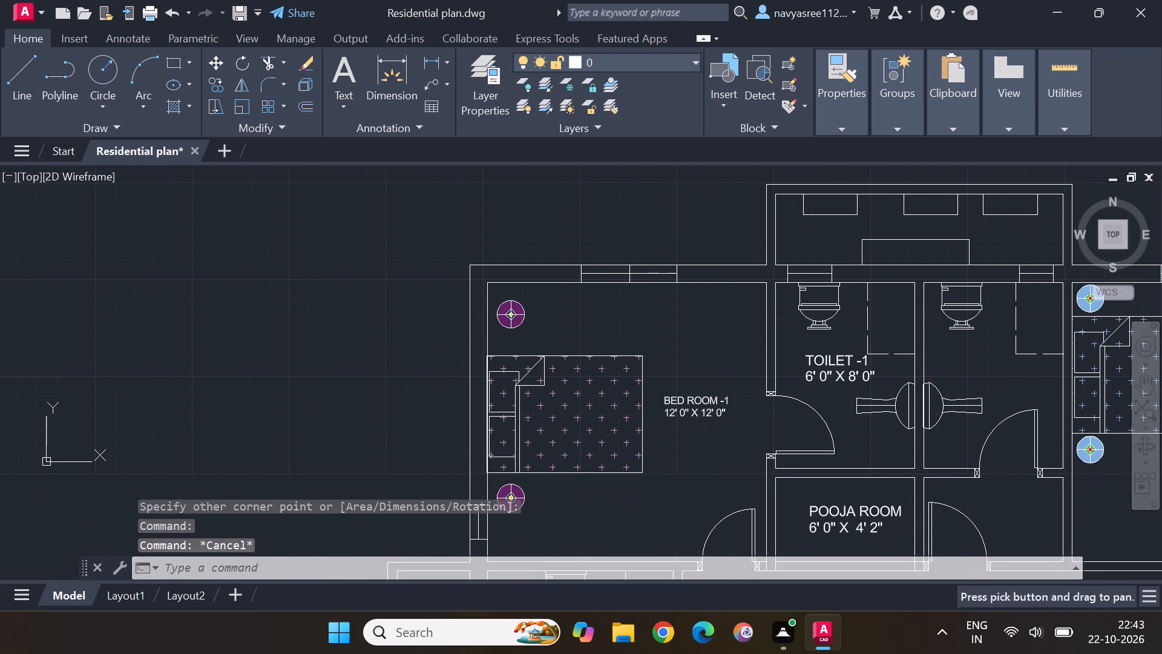
drag(17, 65, 27, 62)
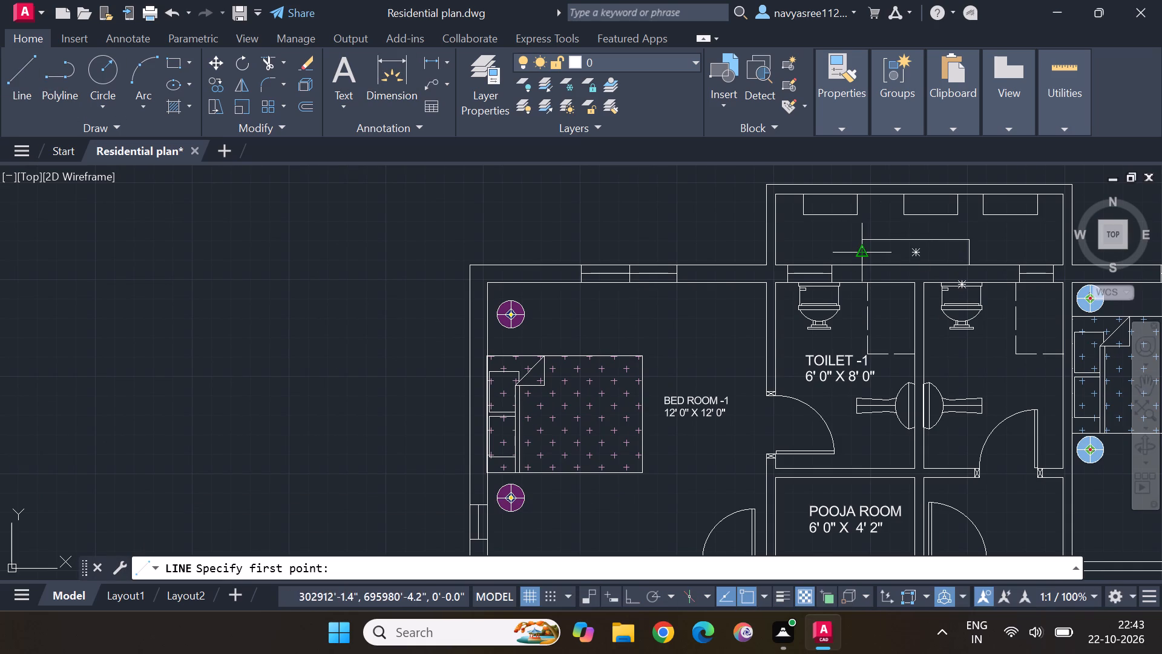
click(864, 239)
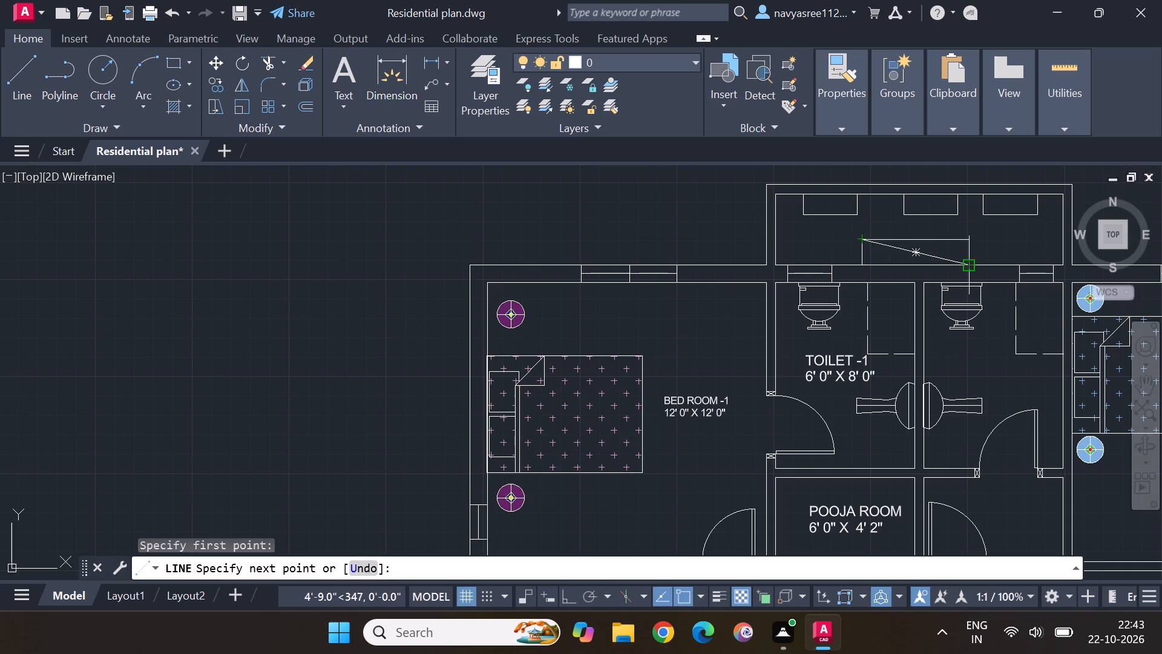
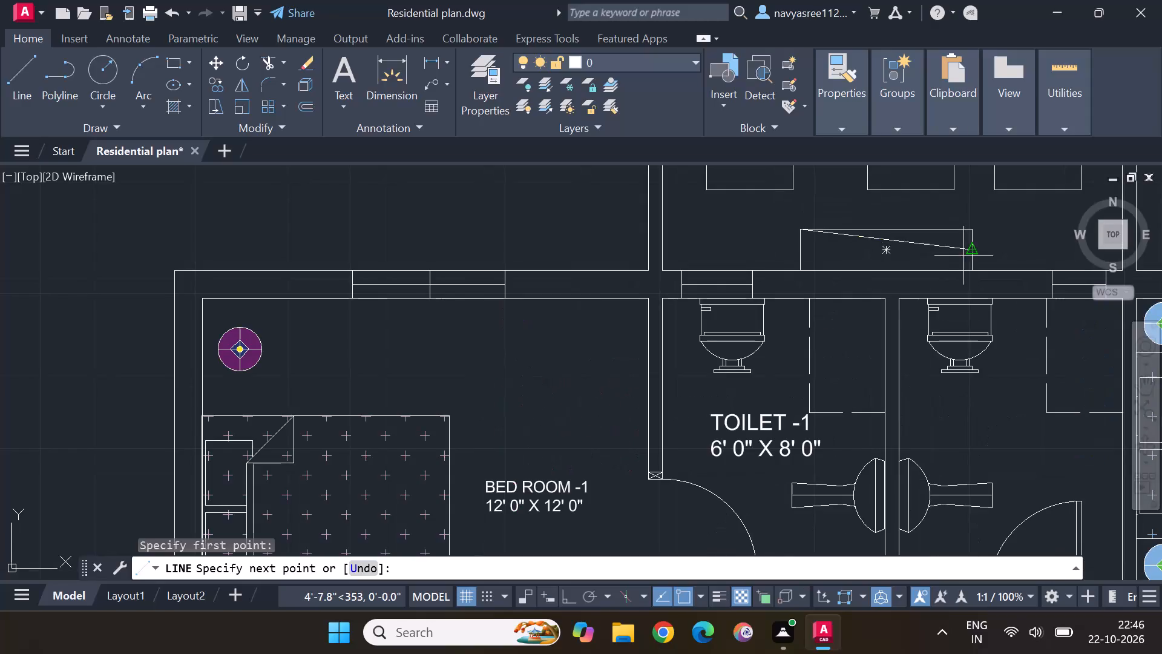
Draw crossing diagonal lines between opposite corners of the long rectangle on the outer wall north of Toilet-1.
click(971, 268)
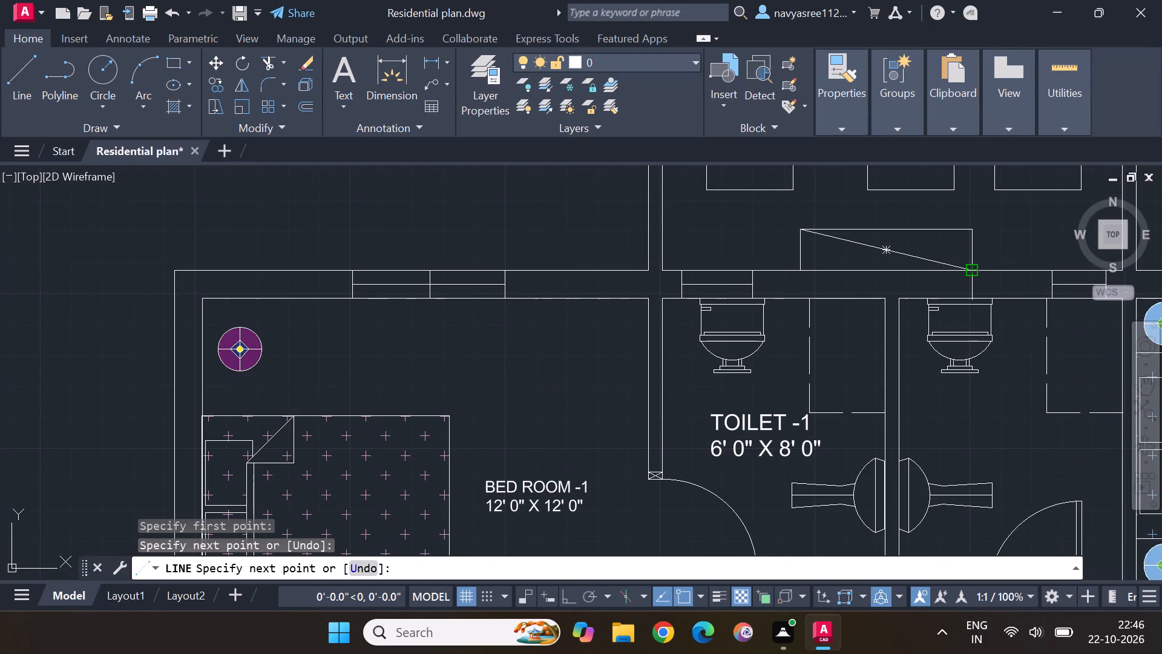
key(Escape)
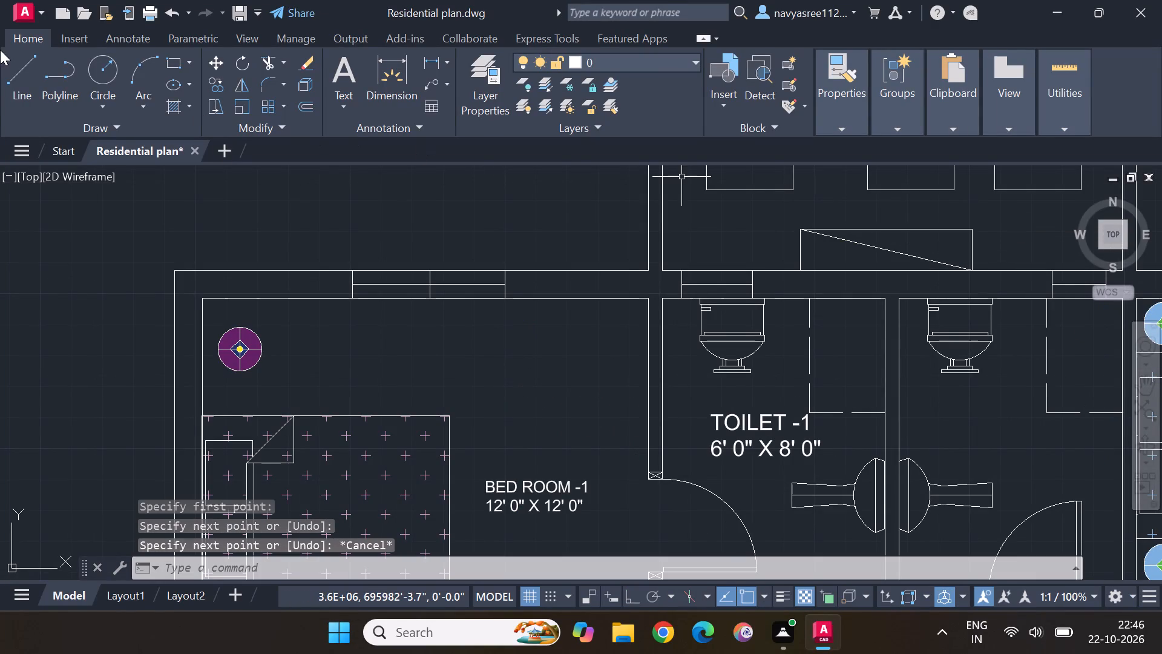
click(18, 59)
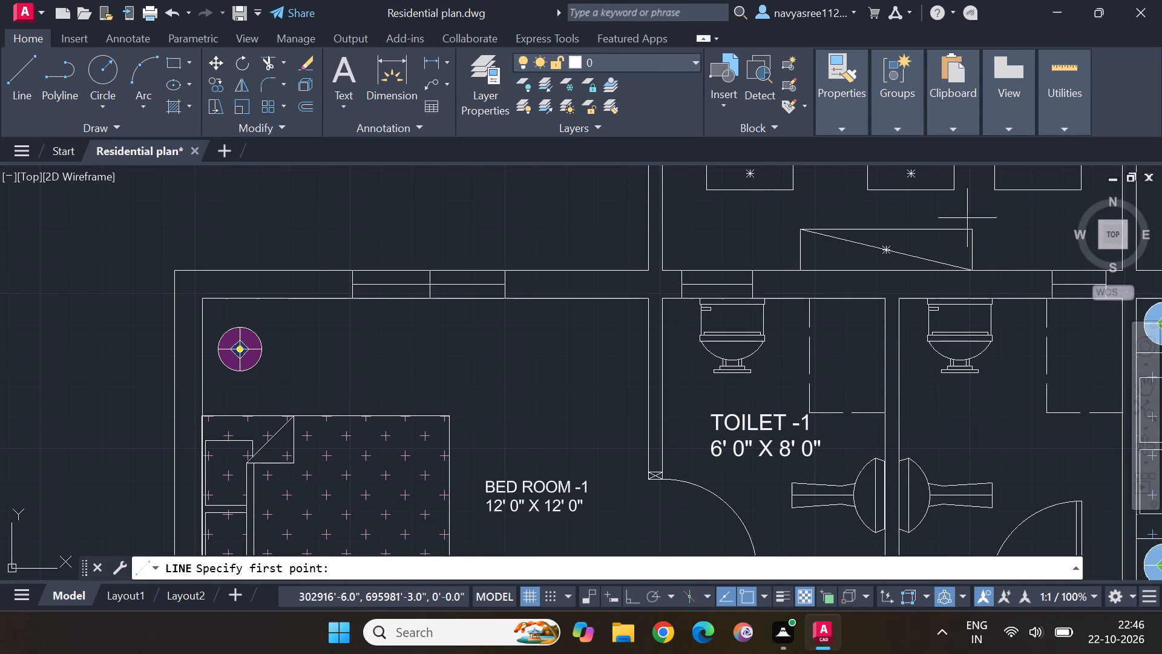
click(969, 230)
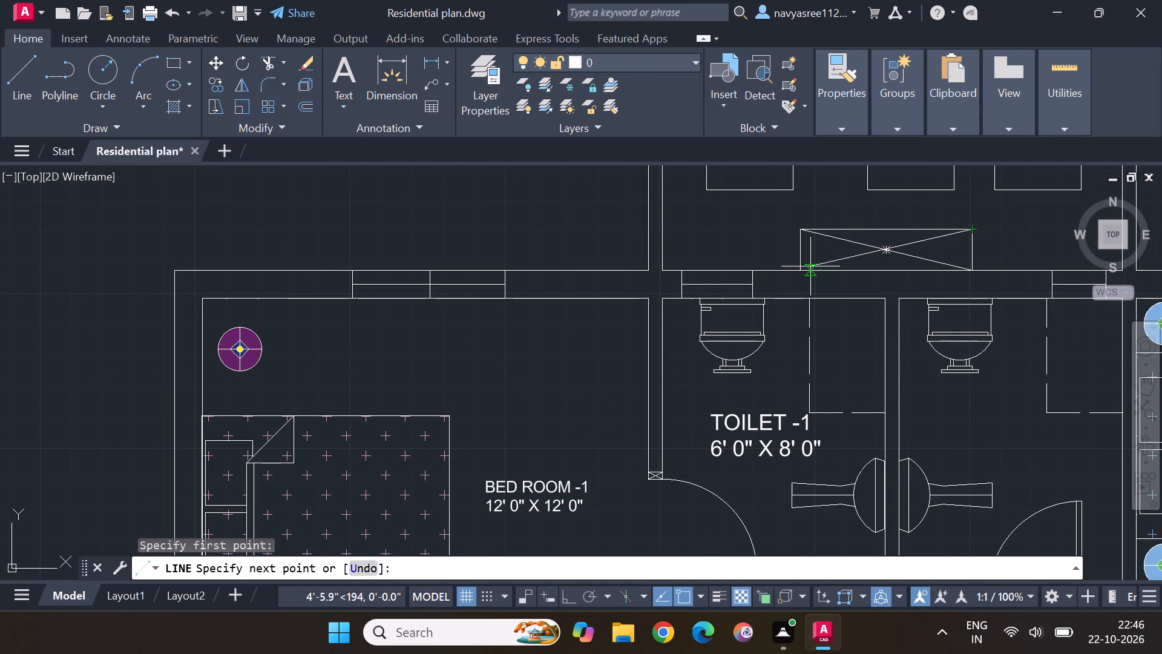
click(805, 268)
key(Escape)
Copy the lower small rectangle in the narrow space west of M. Toilet about 3'-3" straight down along the outer wall.
scroll(811, 285, down, 1)
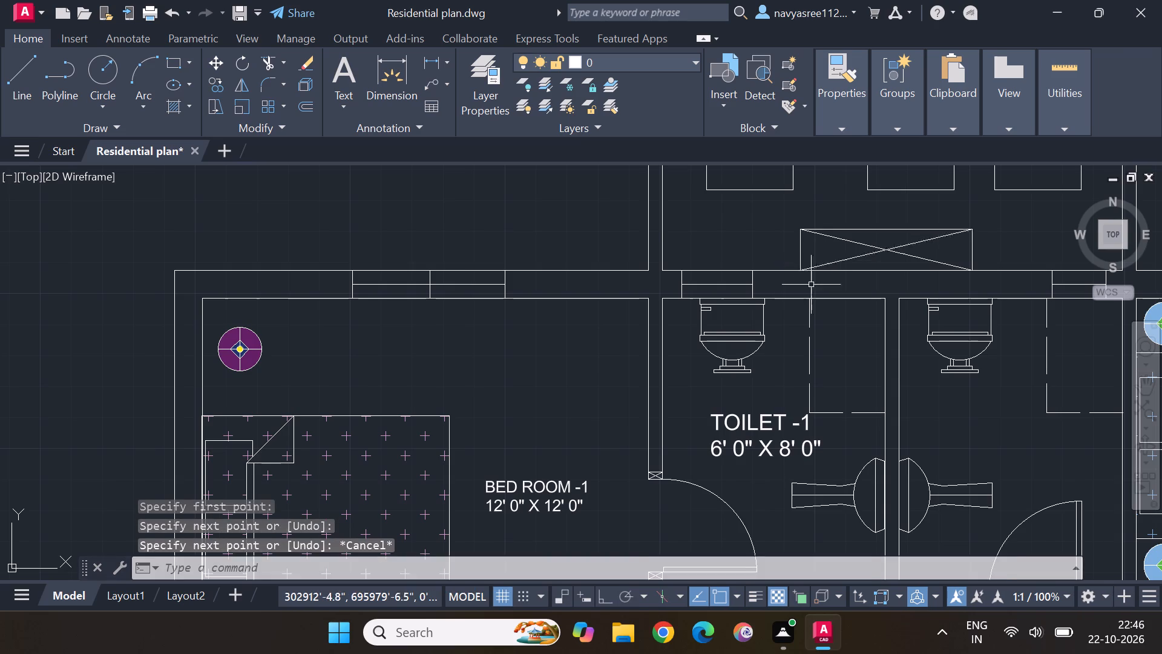
scroll(812, 286, down, 2)
middle_drag(751, 362, 864, 240)
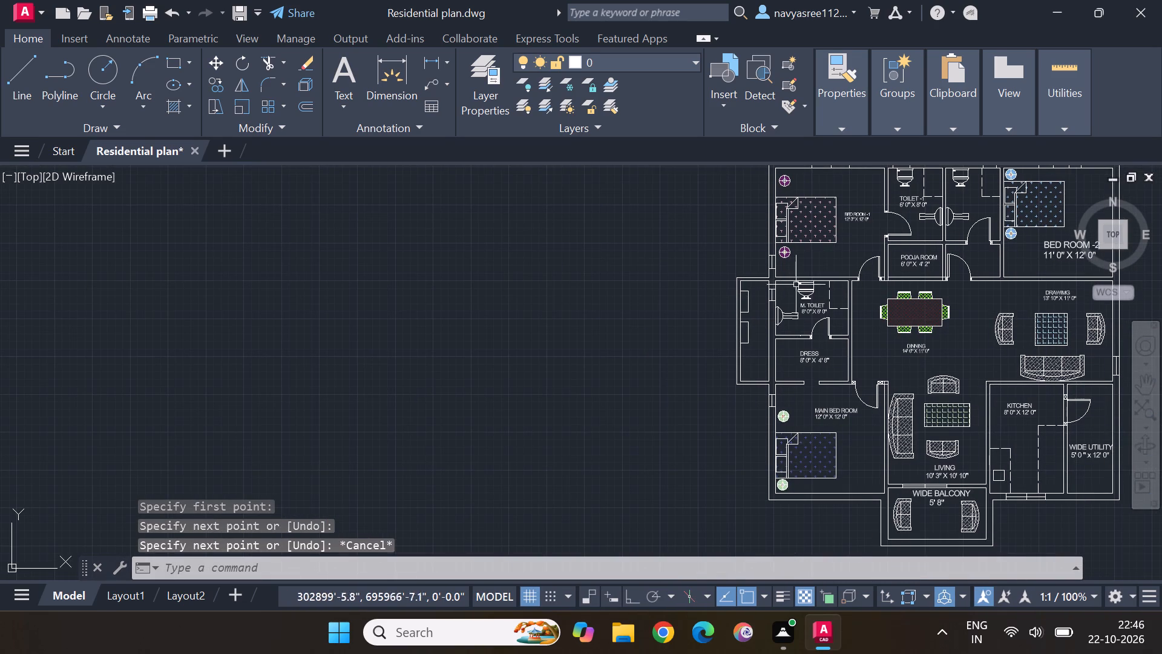
scroll(692, 295, up, 1)
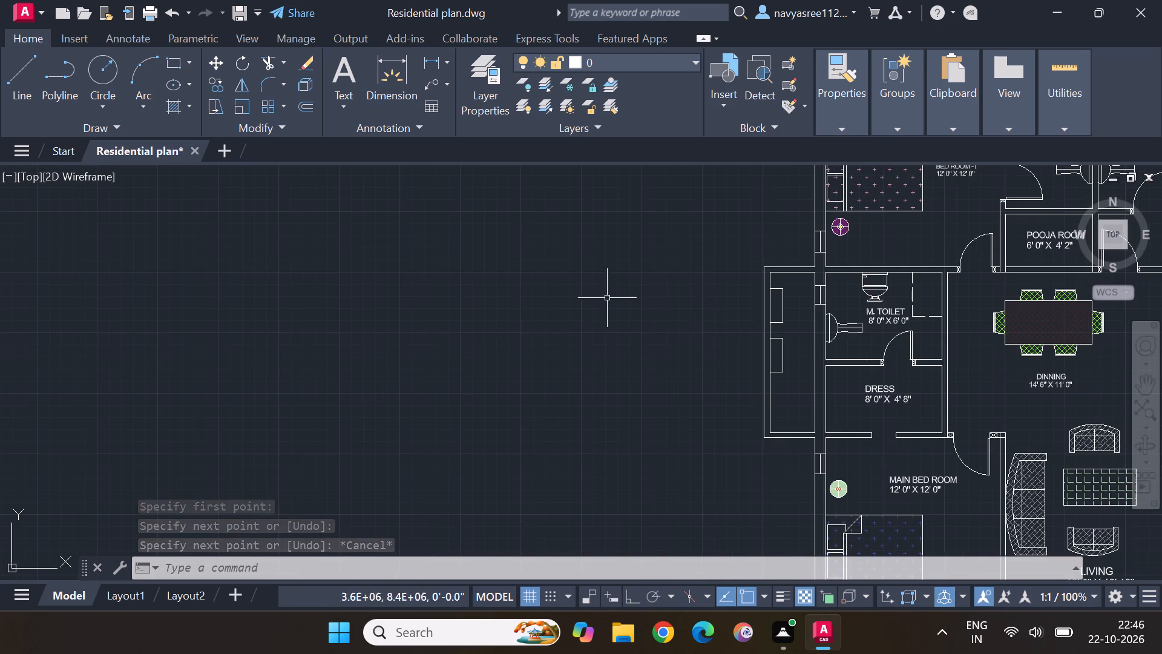
scroll(878, 418, up, 1)
click(727, 325)
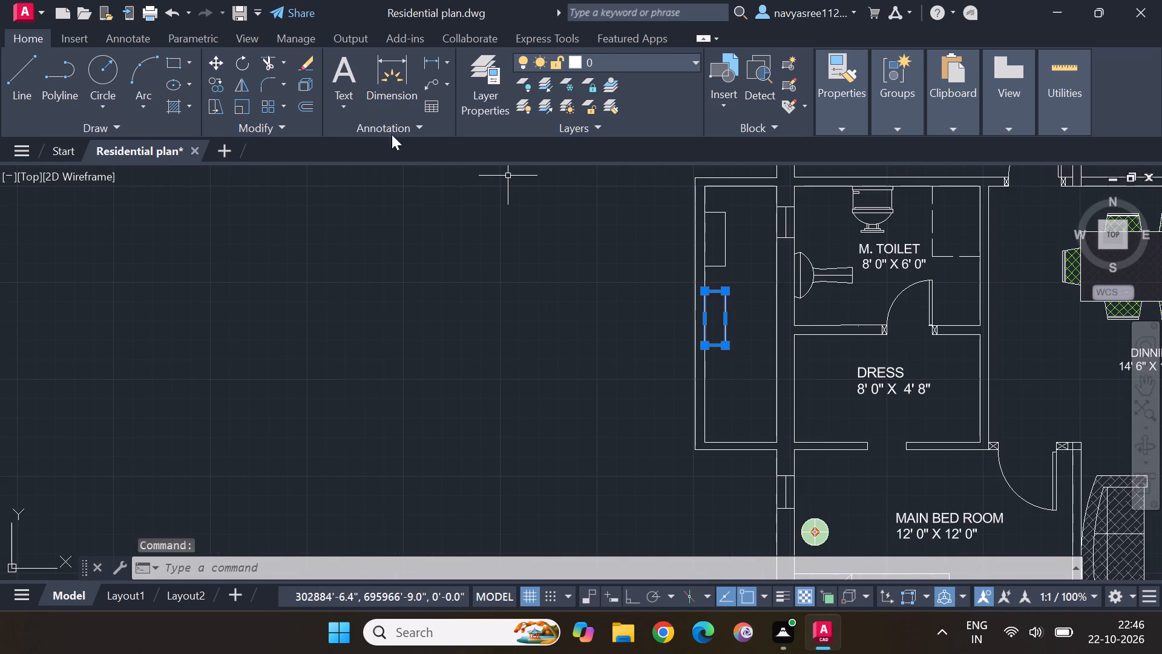
click(214, 84)
click(725, 311)
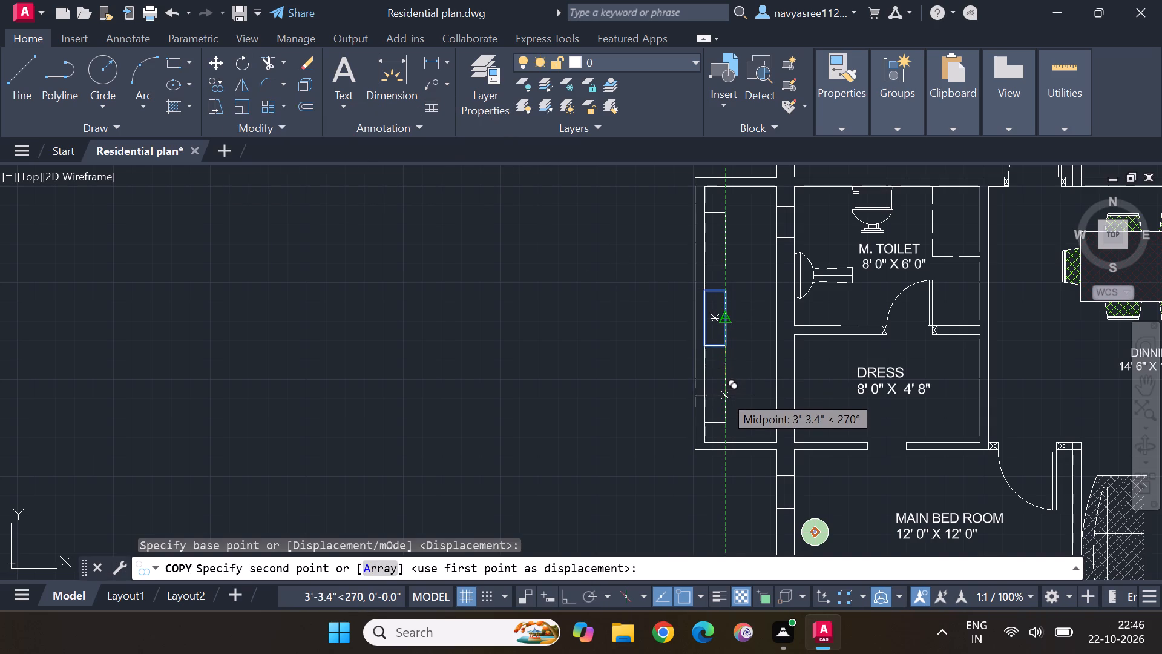
click(724, 397)
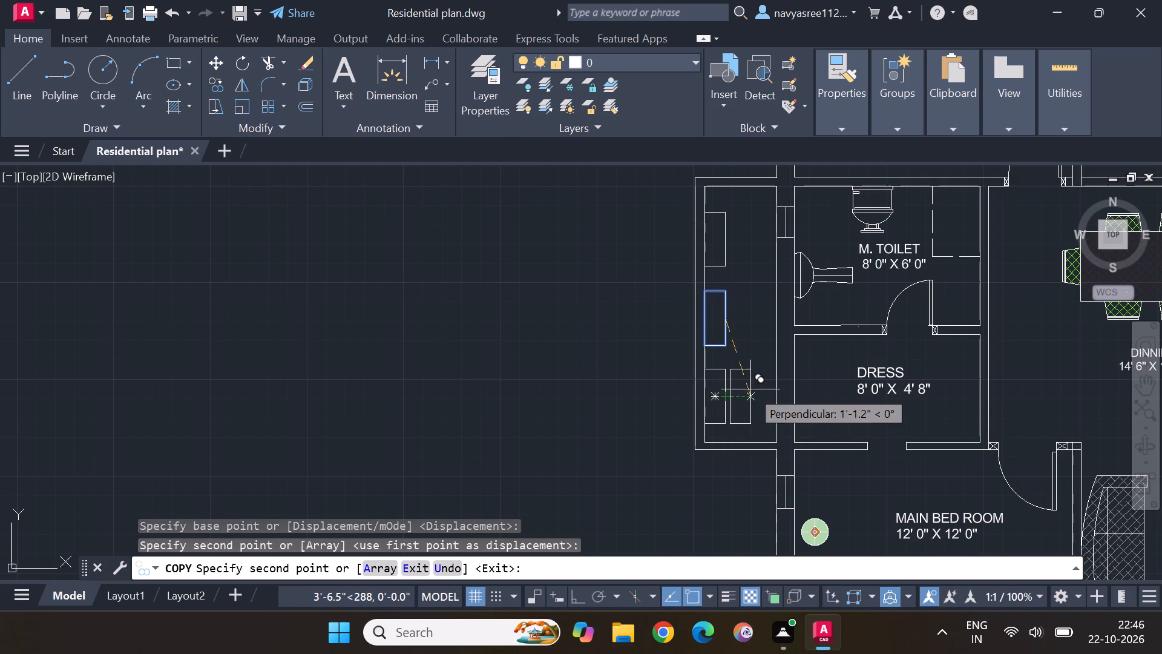
key(Escape)
key(Escape)
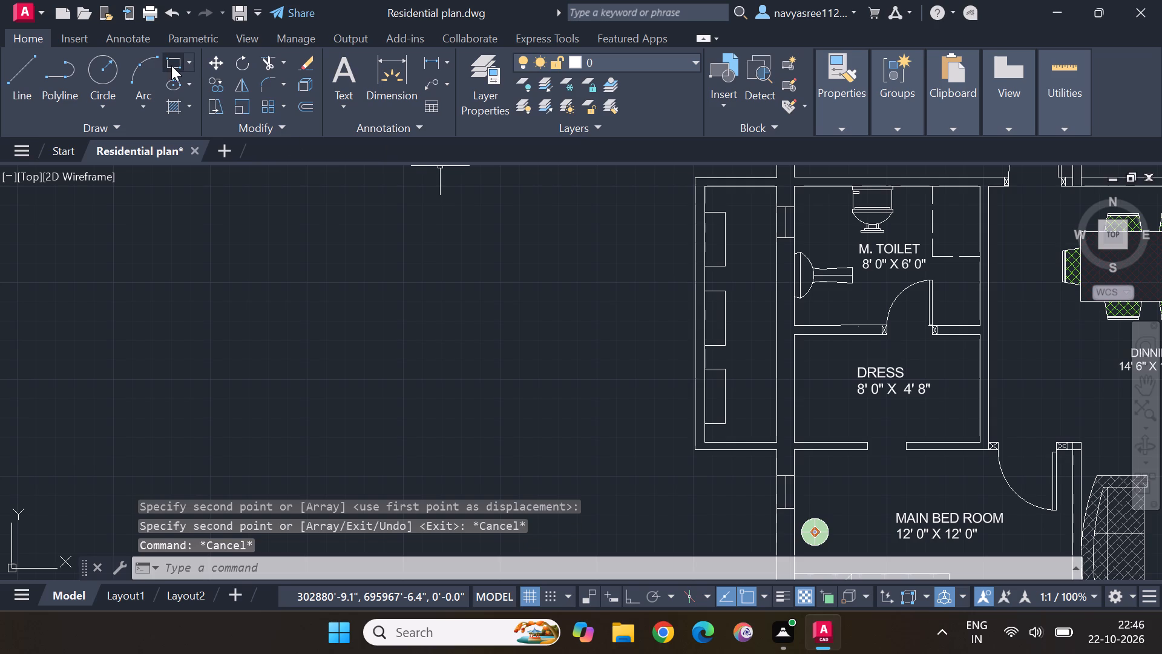
Draw a rectangle about 1' by 5' against the wall shared with M. Toilet and Dress, inside the narrow western space.
click(172, 64)
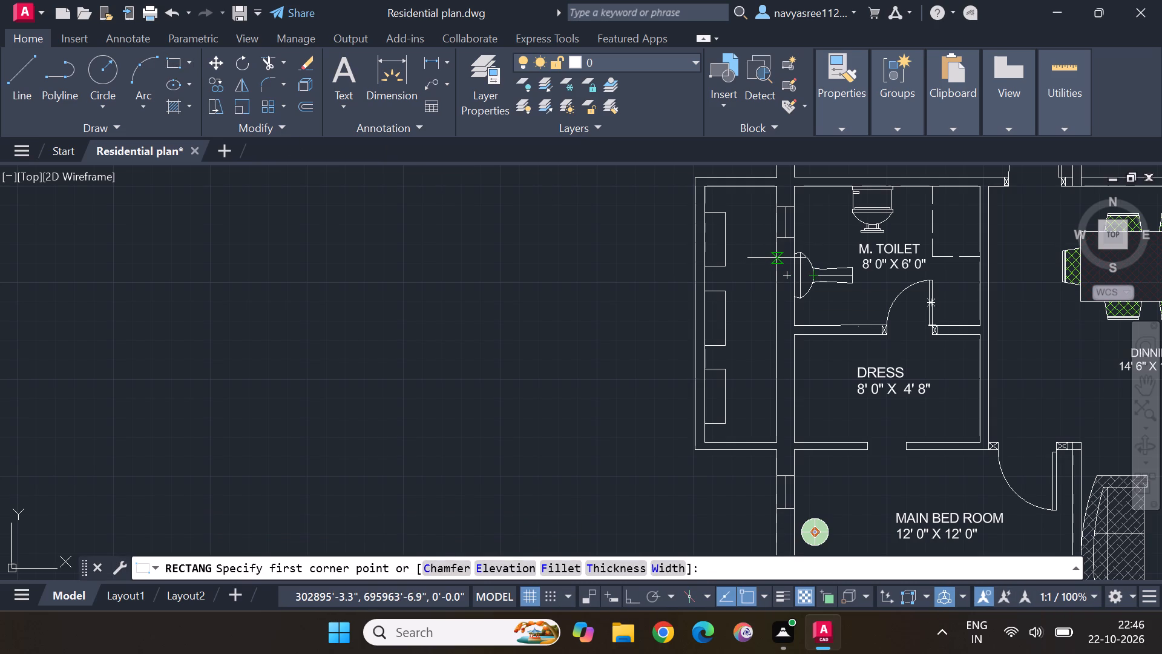
click(776, 259)
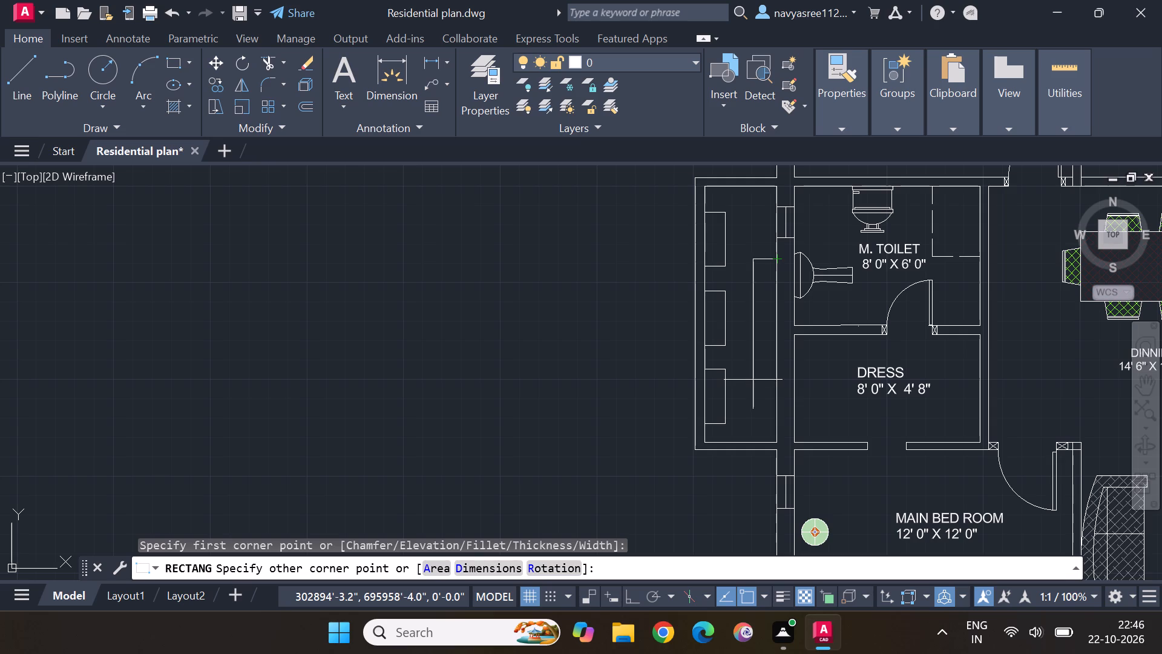
click(752, 379)
key(Escape)
key(Escape)
key(Escape)
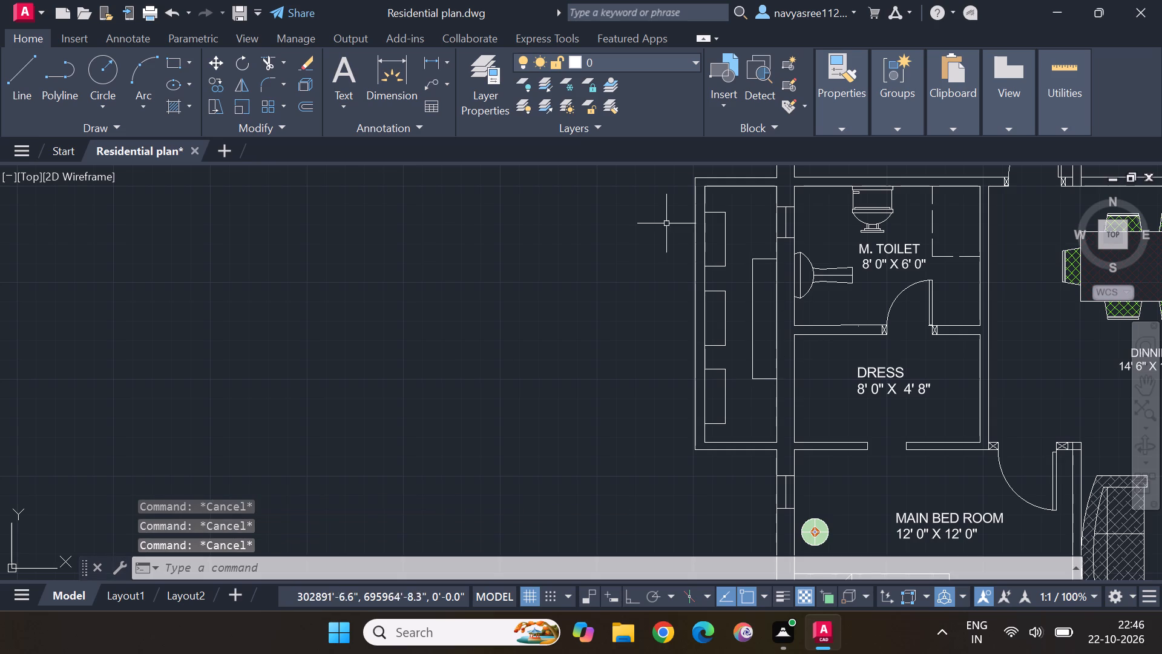
key(Escape)
Draw two crossing diagonal lines between opposite corners of the tall rectangle west of M. Toilet and Dress.
drag(17, 68, 18, 68)
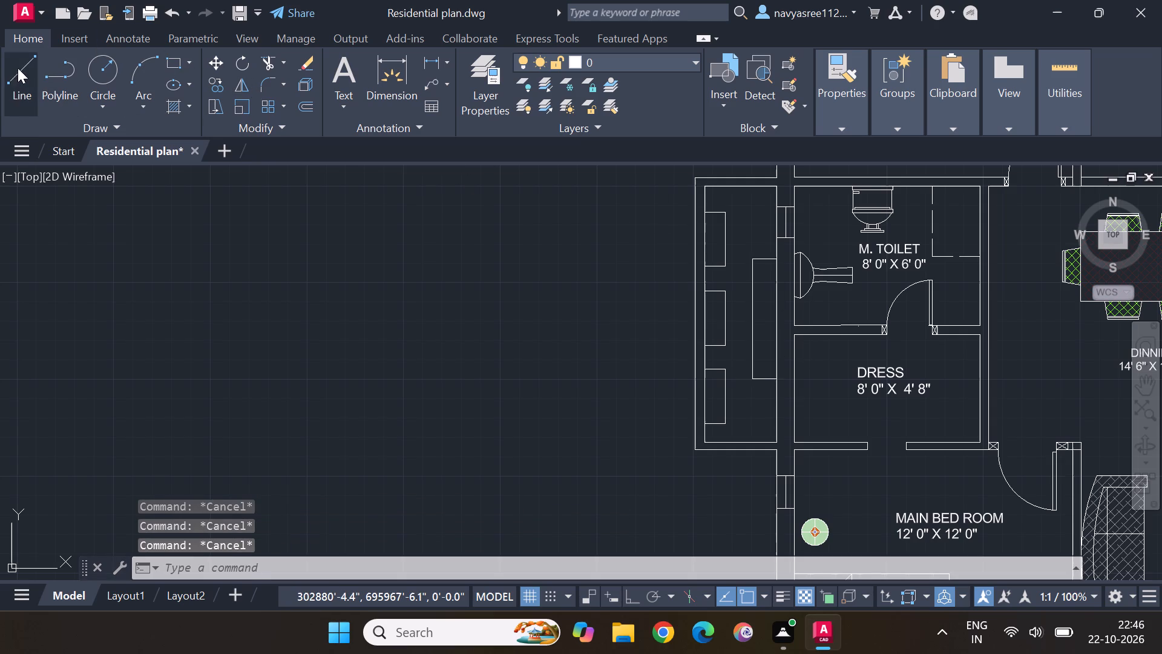
drag(18, 68, 36, 74)
click(749, 258)
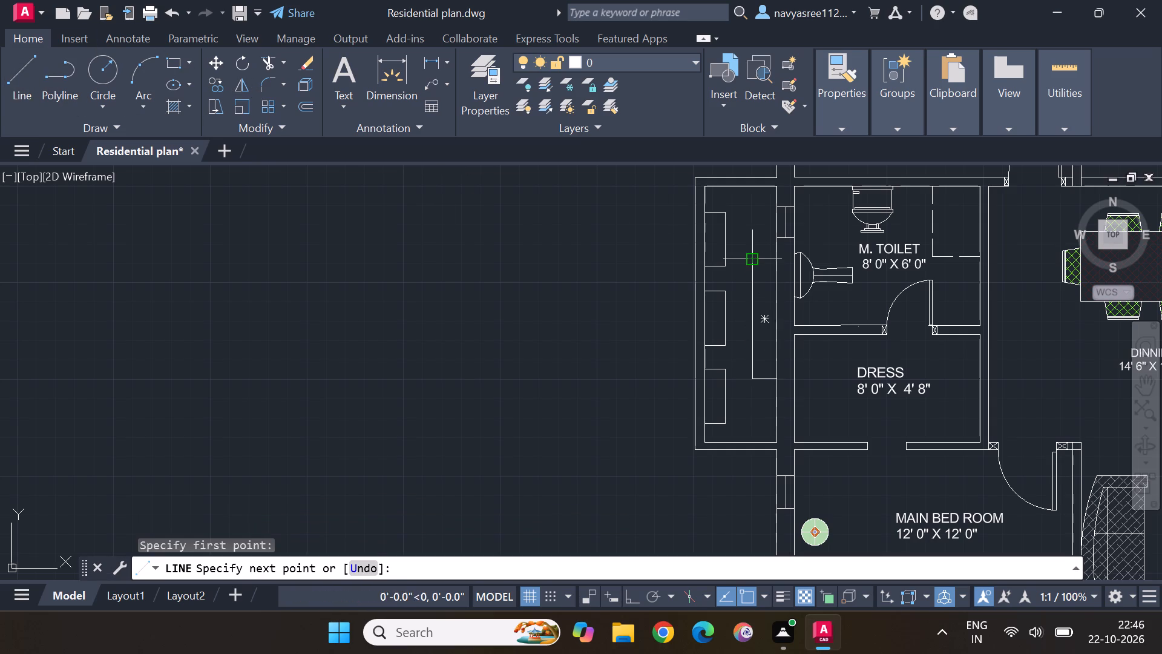
click(772, 377)
key(Escape)
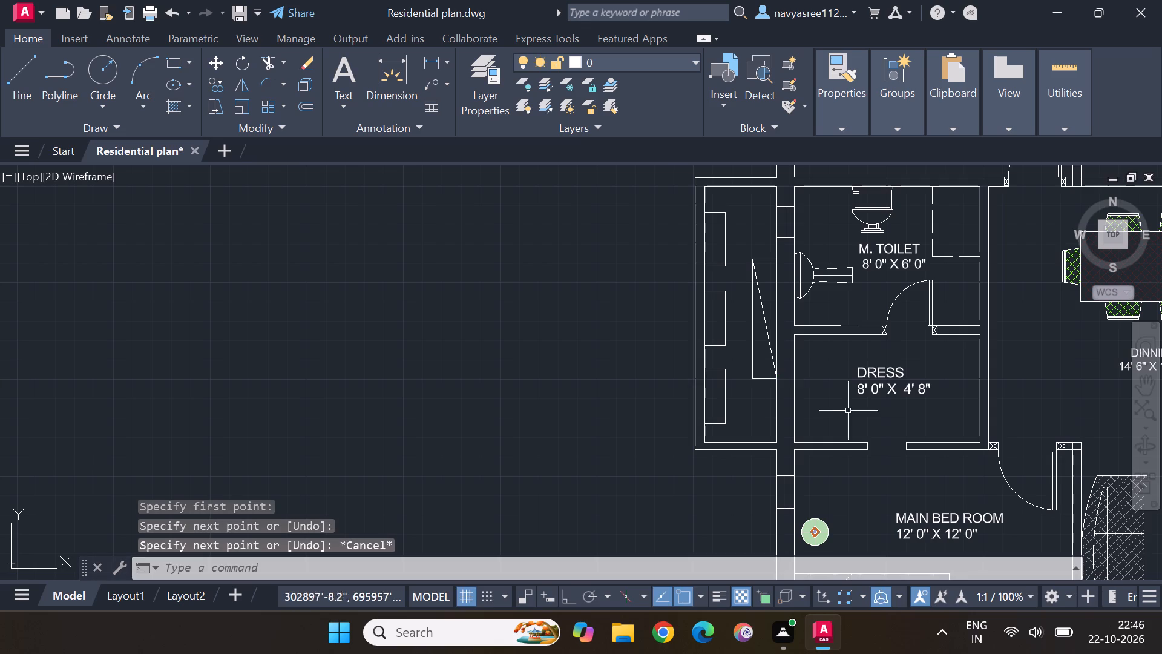
click(16, 66)
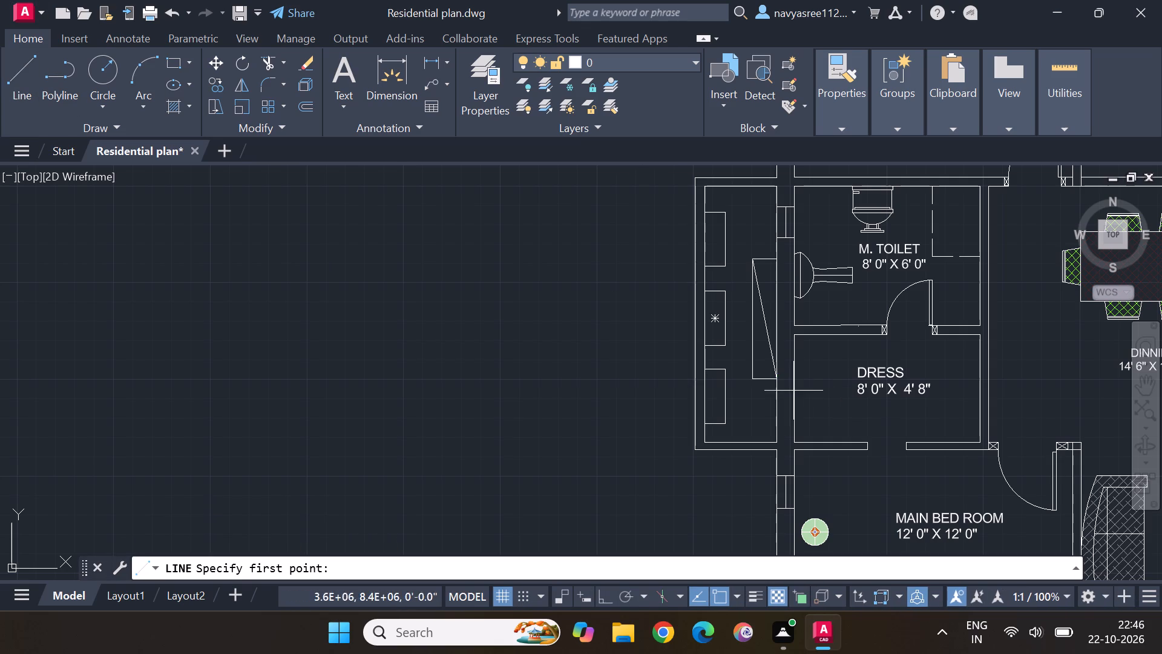
click(758, 384)
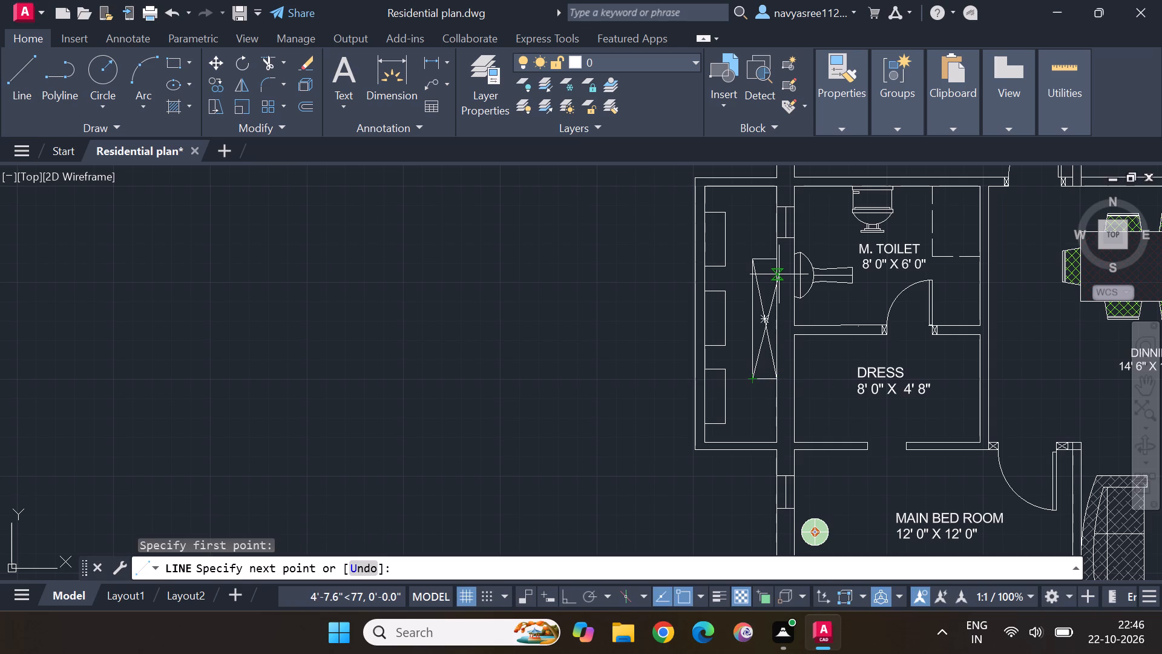
click(772, 260)
key(Escape)
key(Escape)
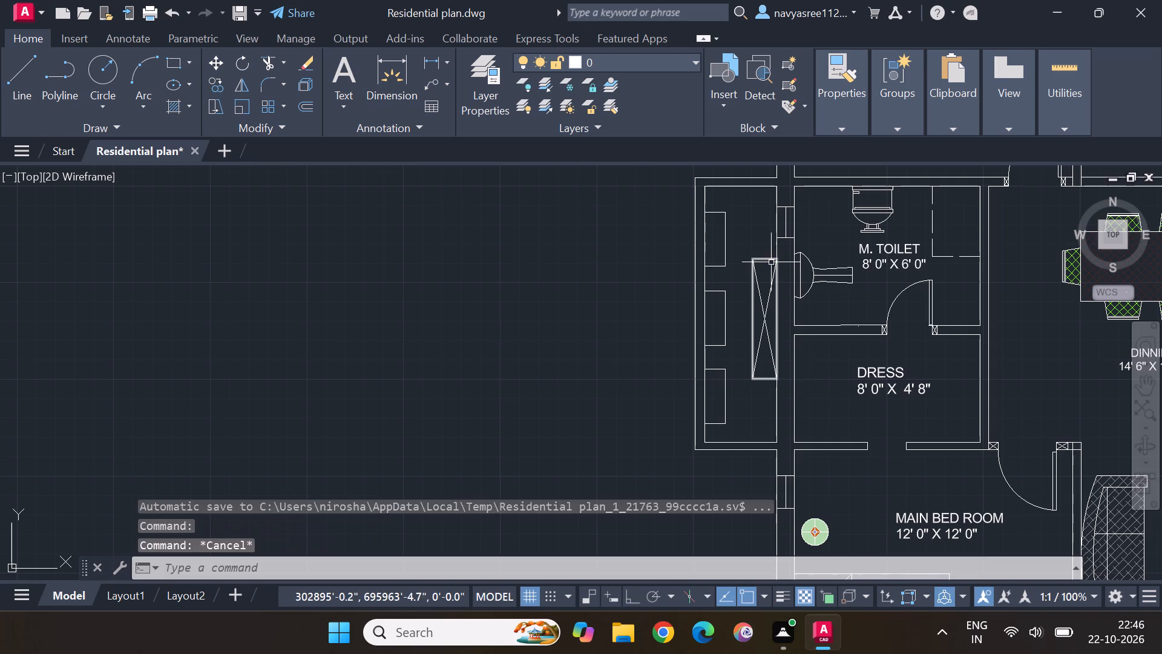
key(Escape)
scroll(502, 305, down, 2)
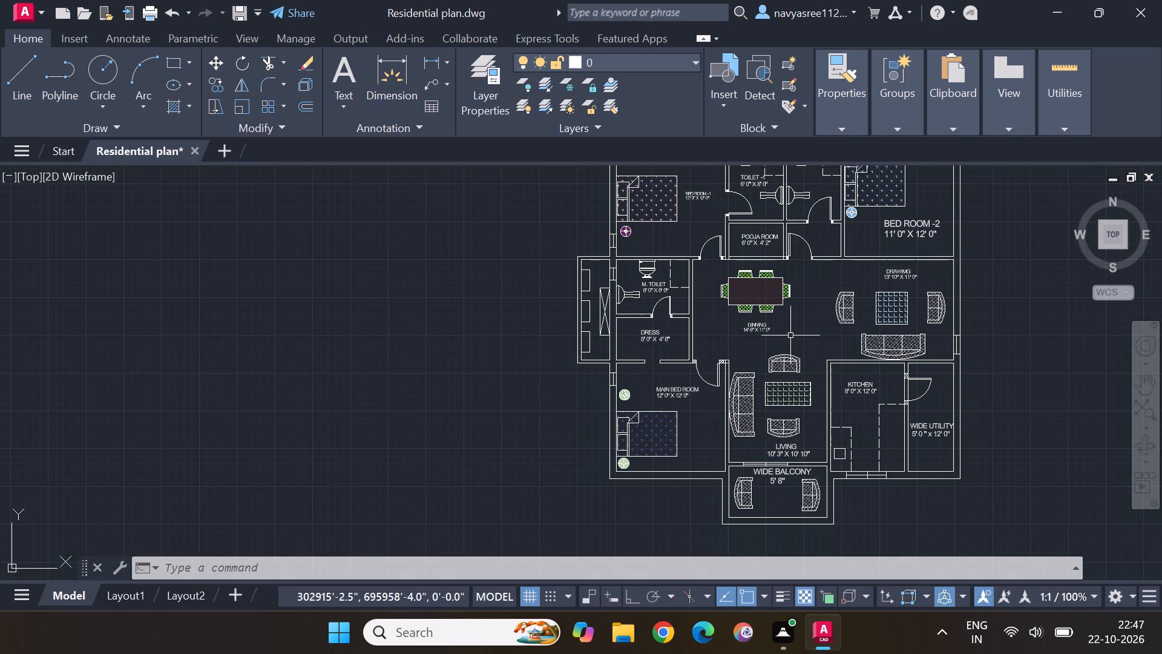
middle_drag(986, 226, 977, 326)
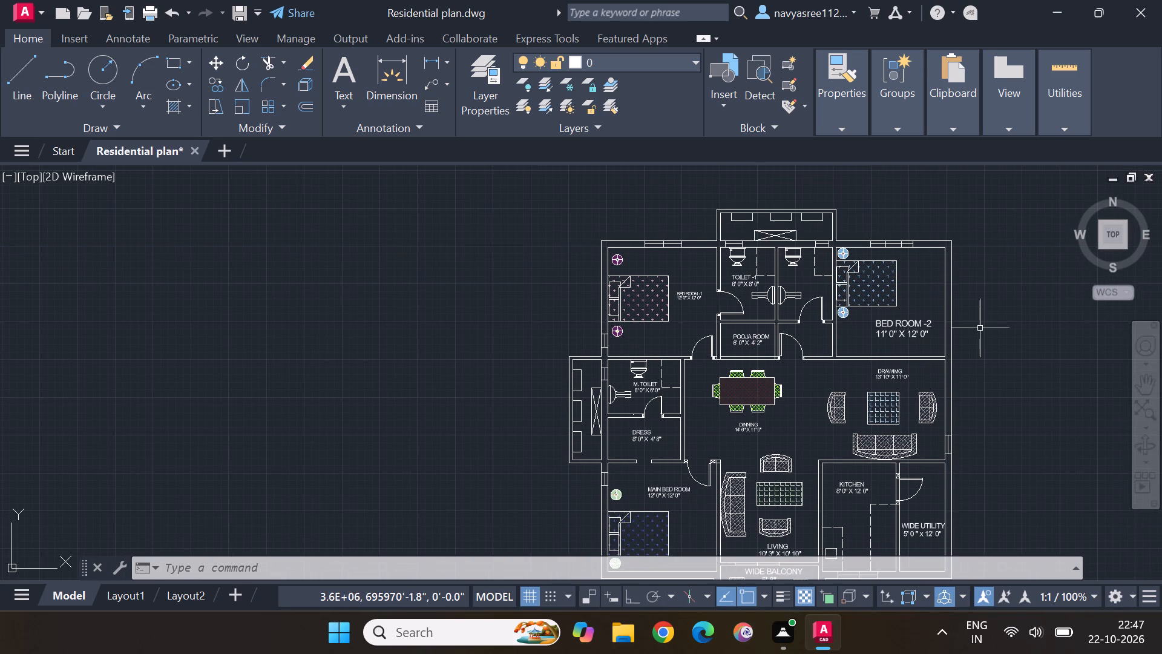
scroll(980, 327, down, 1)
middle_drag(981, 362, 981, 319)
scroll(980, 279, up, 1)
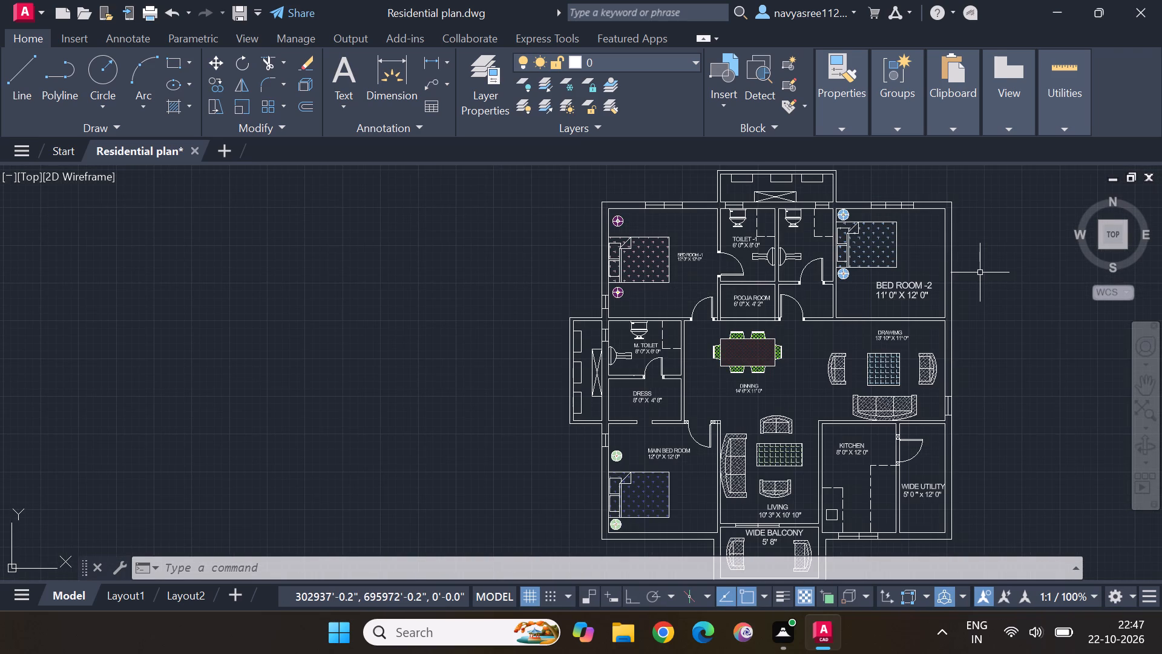
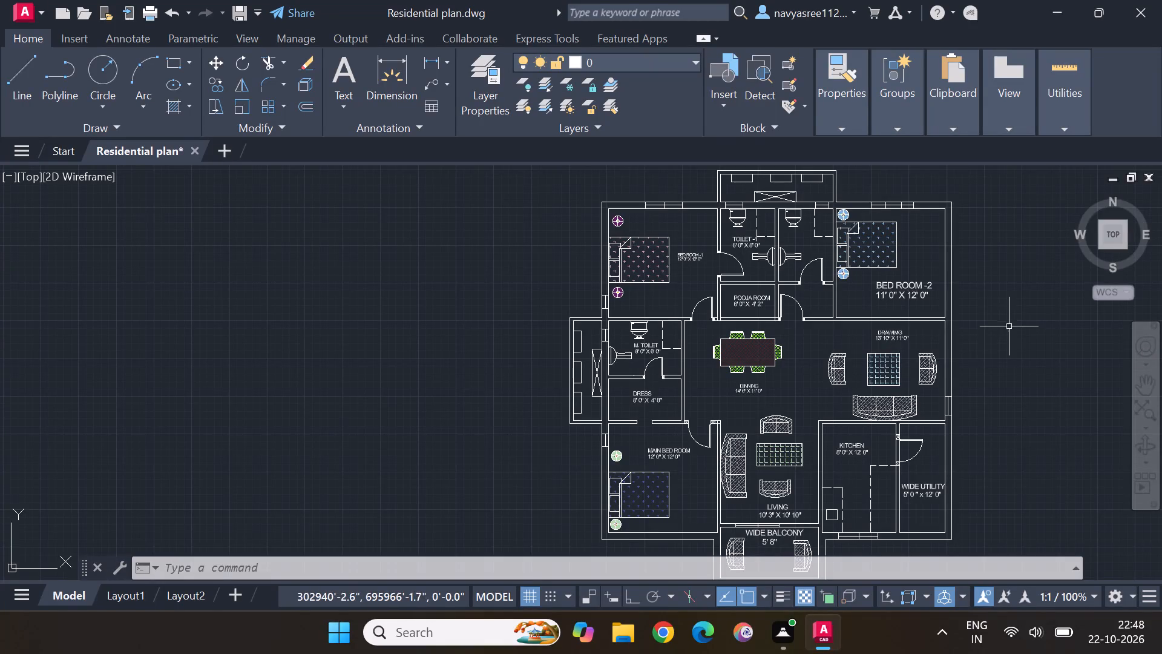
Start a multiline text note in the empty area northwest of the floor plan, with an indented first line reading "3 BHK".
middle_drag(560, 216, 562, 297)
click(344, 105)
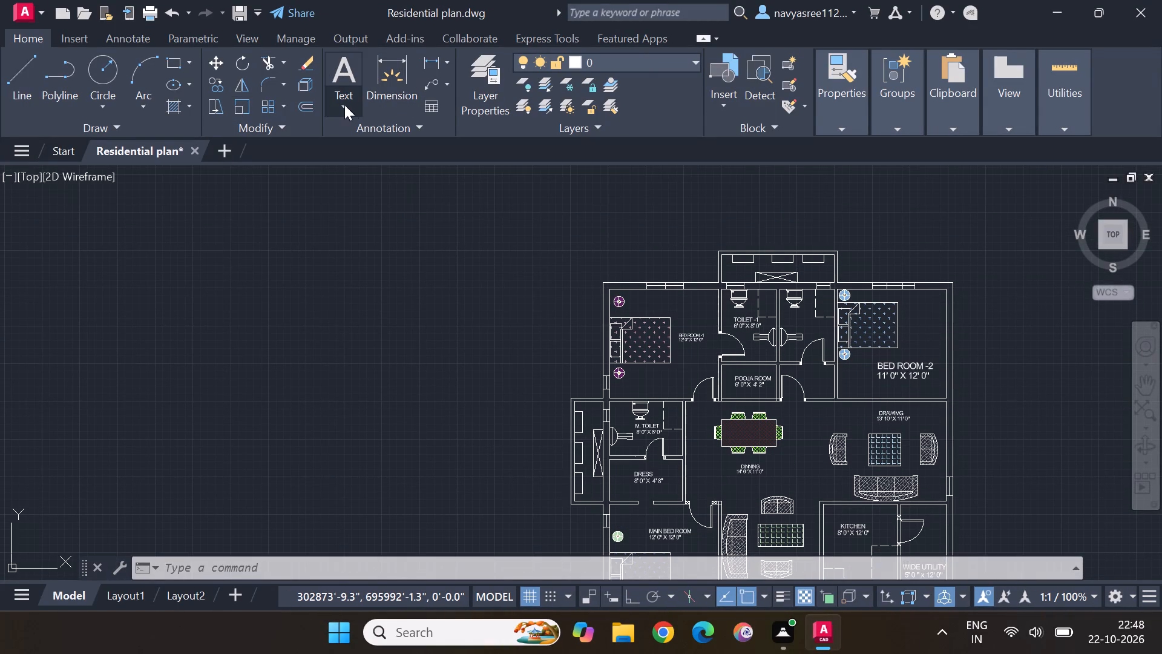
click(402, 133)
drag(411, 193, 462, 193)
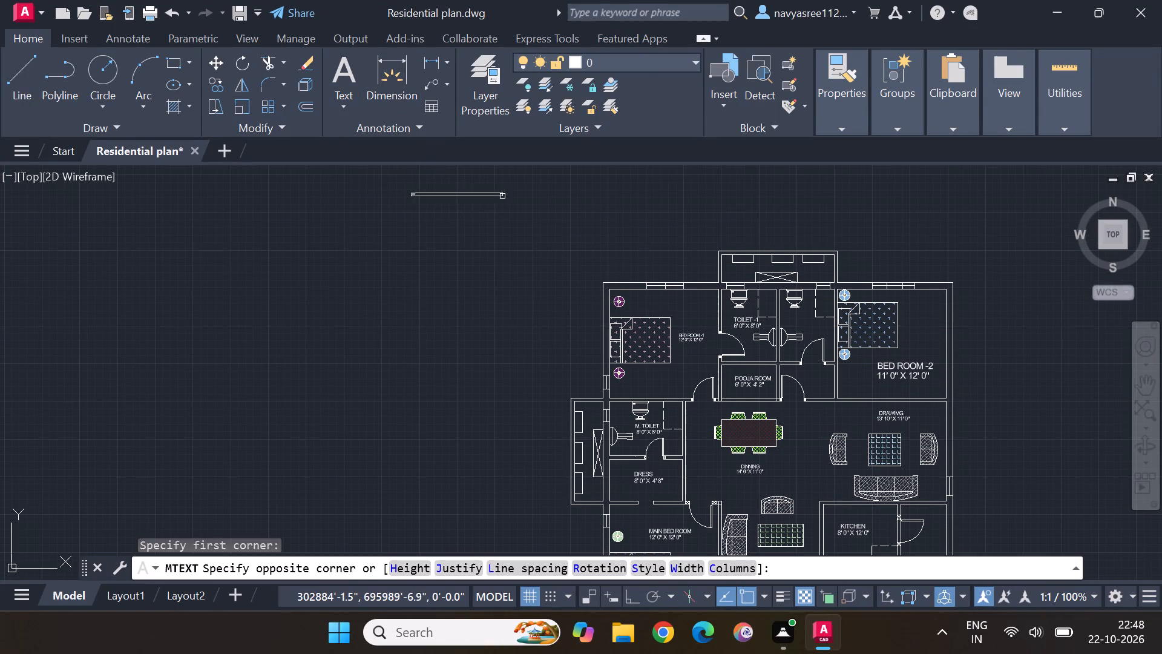
click(614, 267)
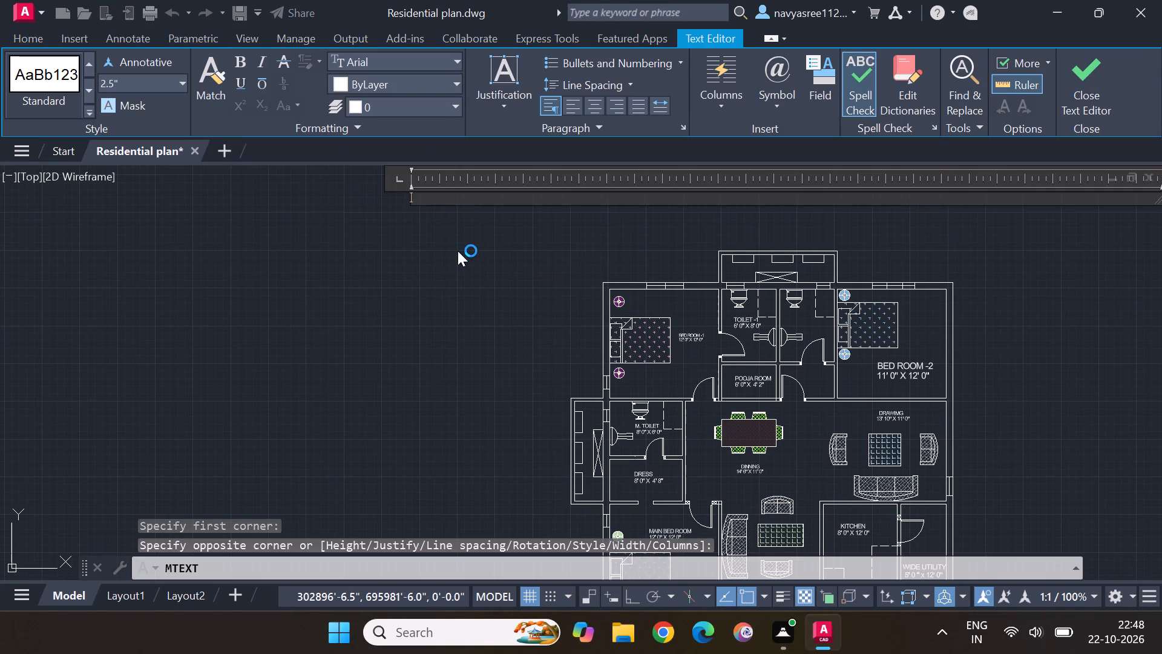
key(space)
key(space)
key(space)
key(space)
key(space)
key(space)
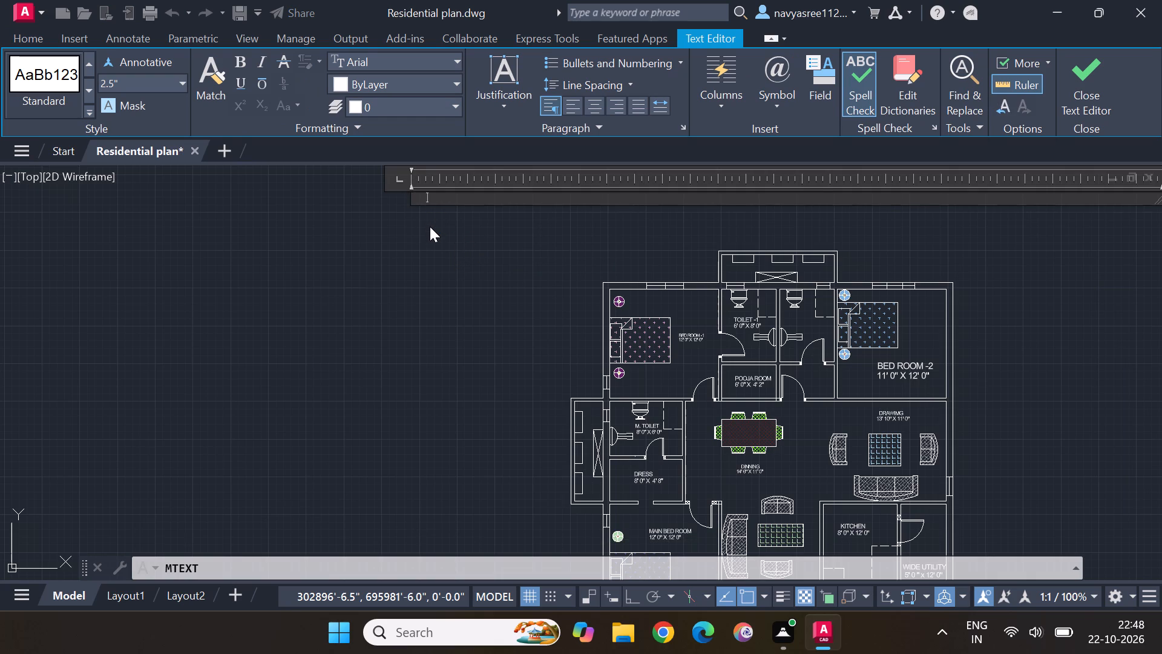
text(3)
key(space)
text(BHK)
key(space)
Add an indented second line "1882 Sft." under "3 BHK" and finish the text note.
key(Return)
key(space)
key(space)
key(space)
key(space)
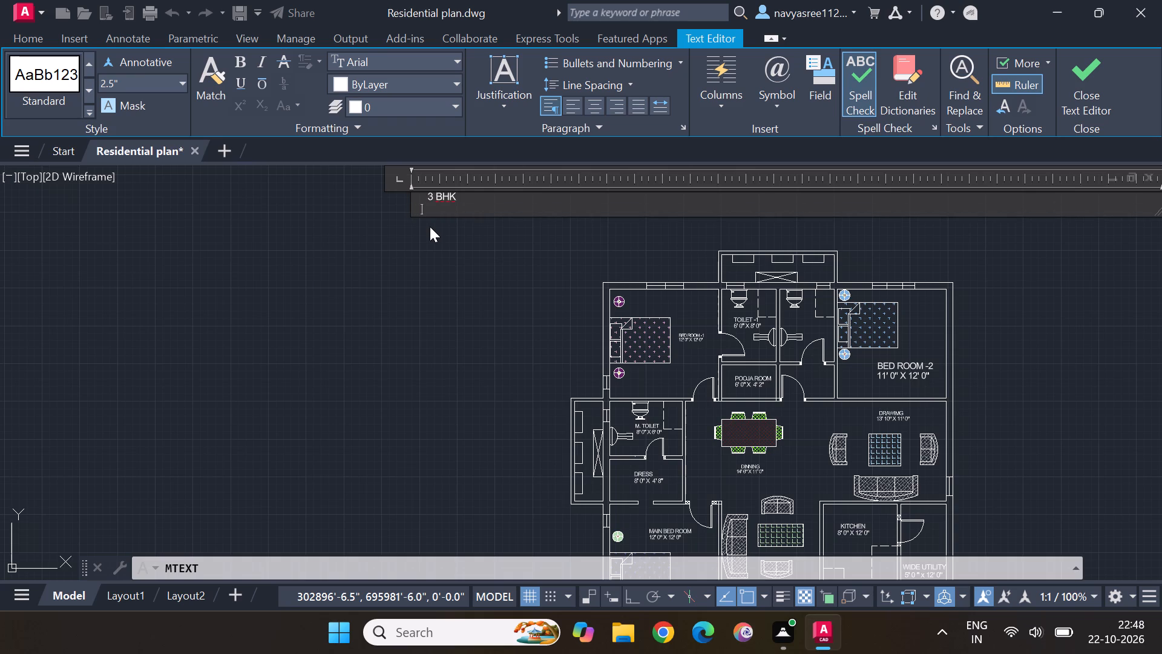
text(188)
key(2)
key(space)
key(s)
key(f)
key(t)
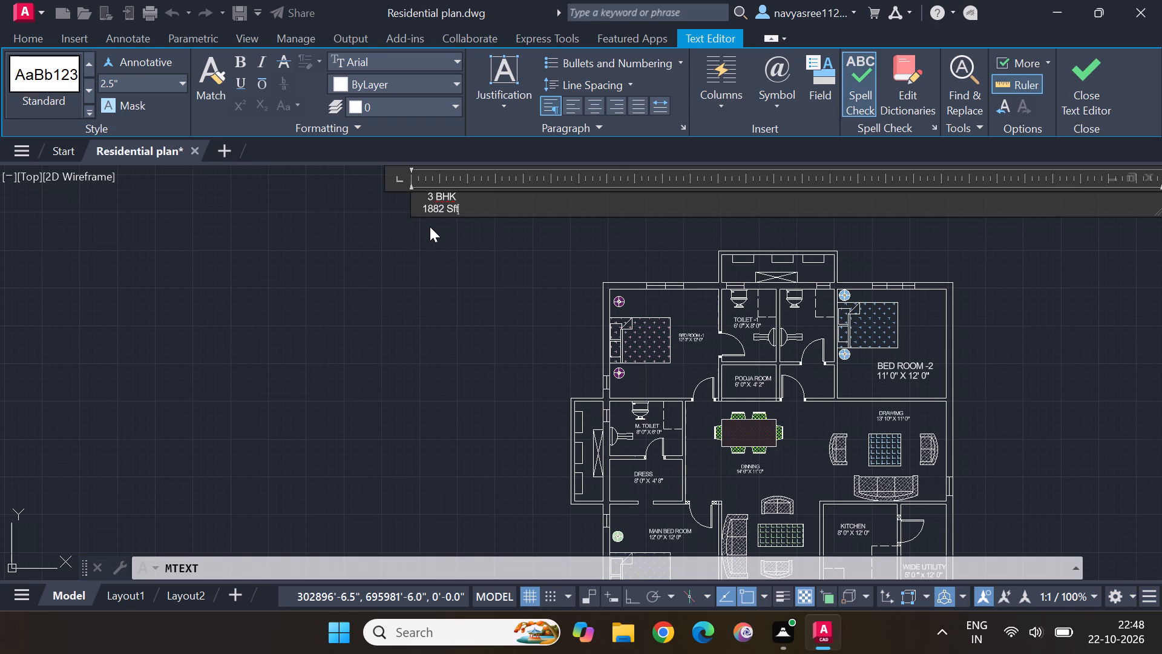
key(period)
key(Escape)
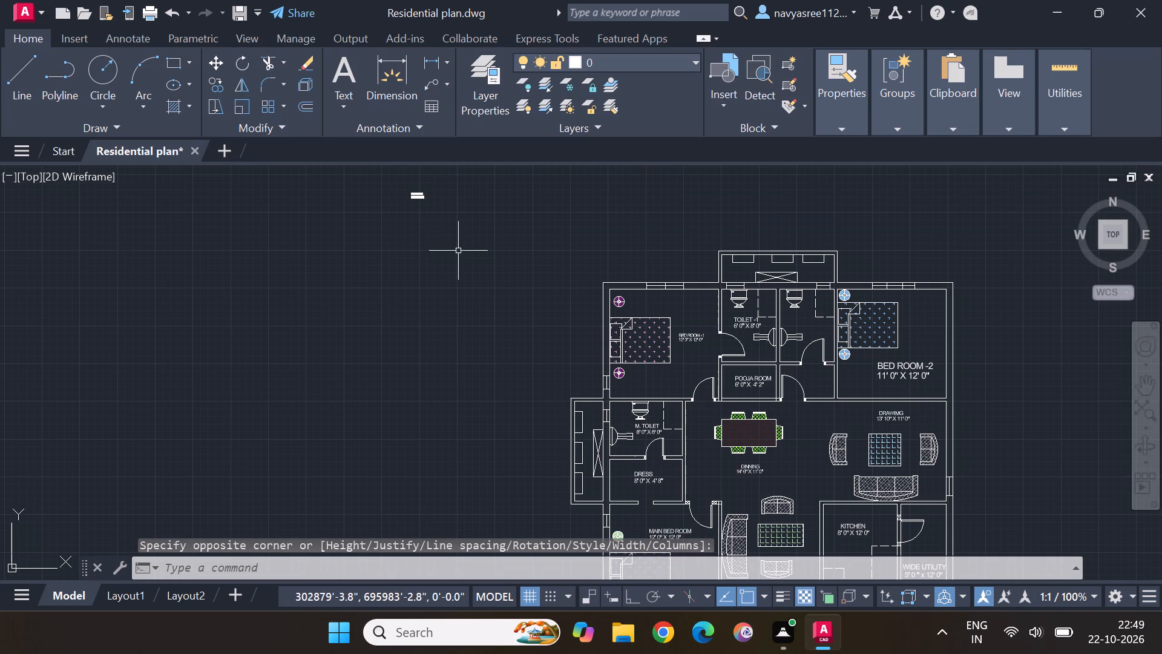
Scale up the "3 BHK 1882 Sft." note from its lower-left corner, picking the scale point about 25' away.
middle_drag(461, 251, 531, 372)
scroll(500, 332, up, 3)
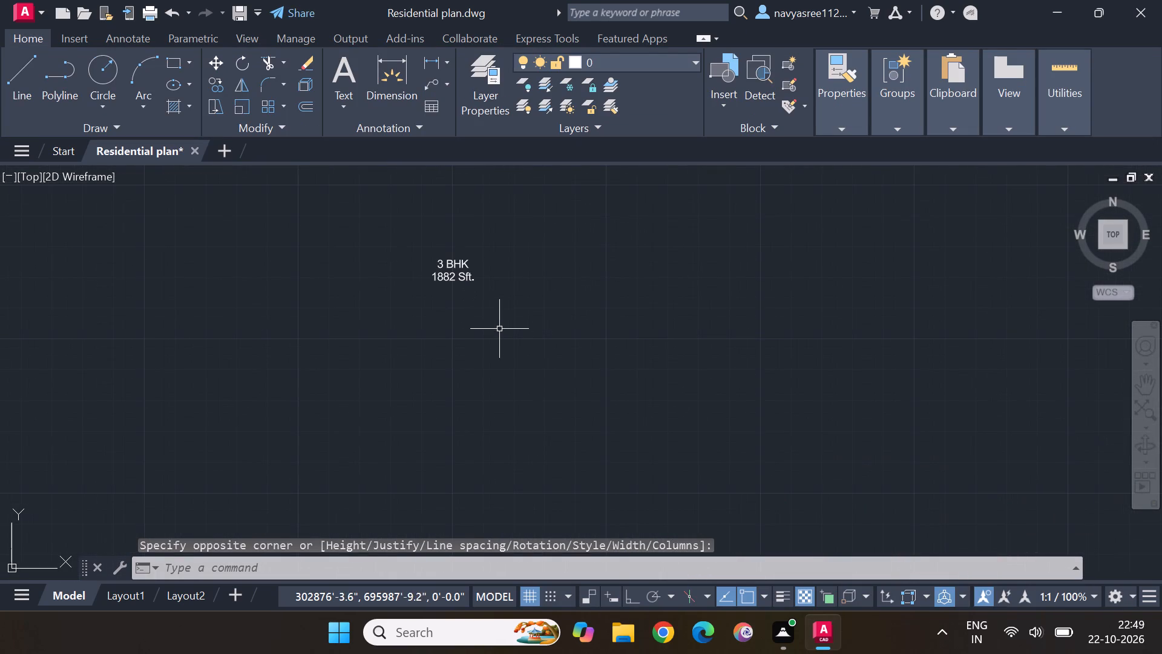
drag(515, 291, 470, 243)
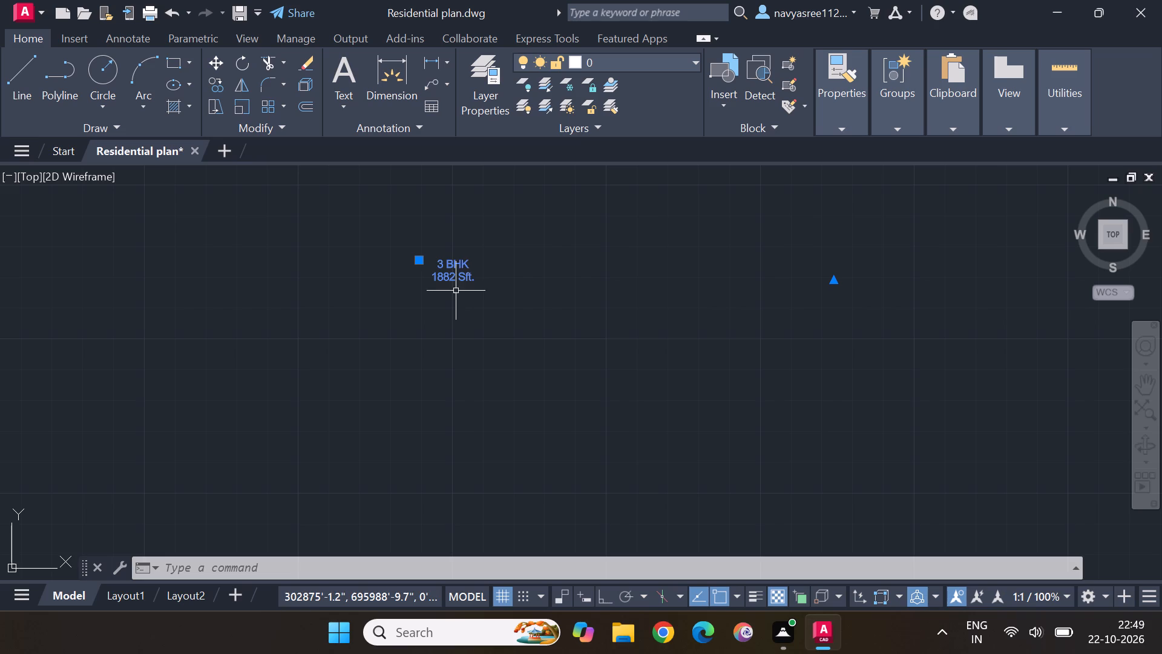
text(sca)
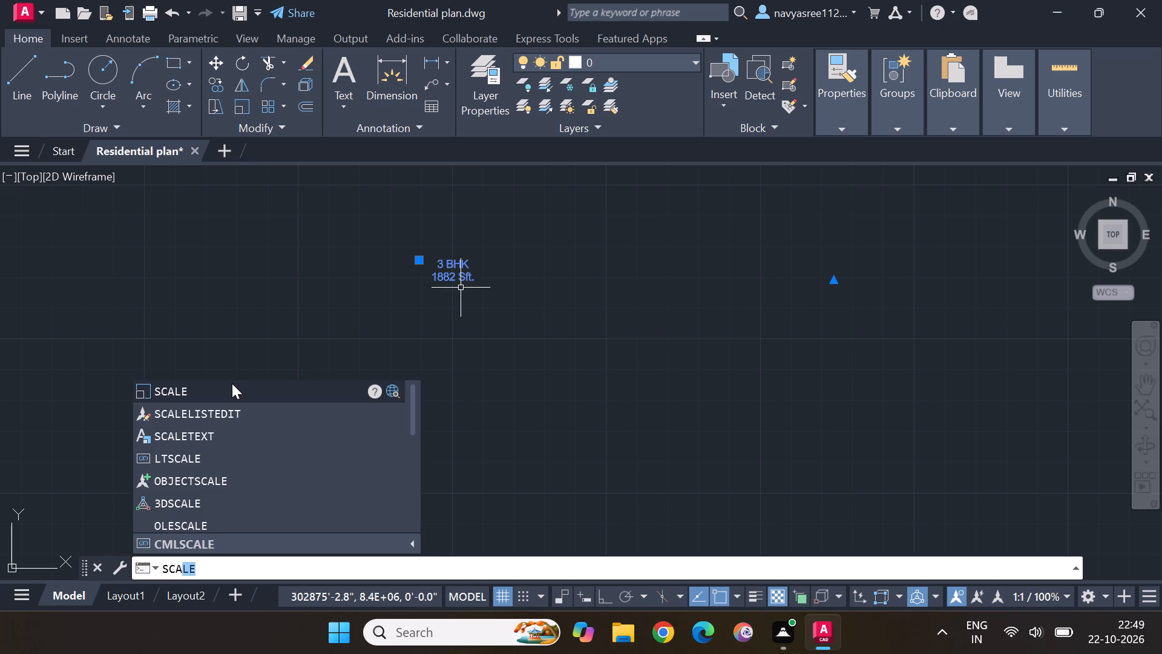
click(232, 383)
drag(448, 276, 463, 280)
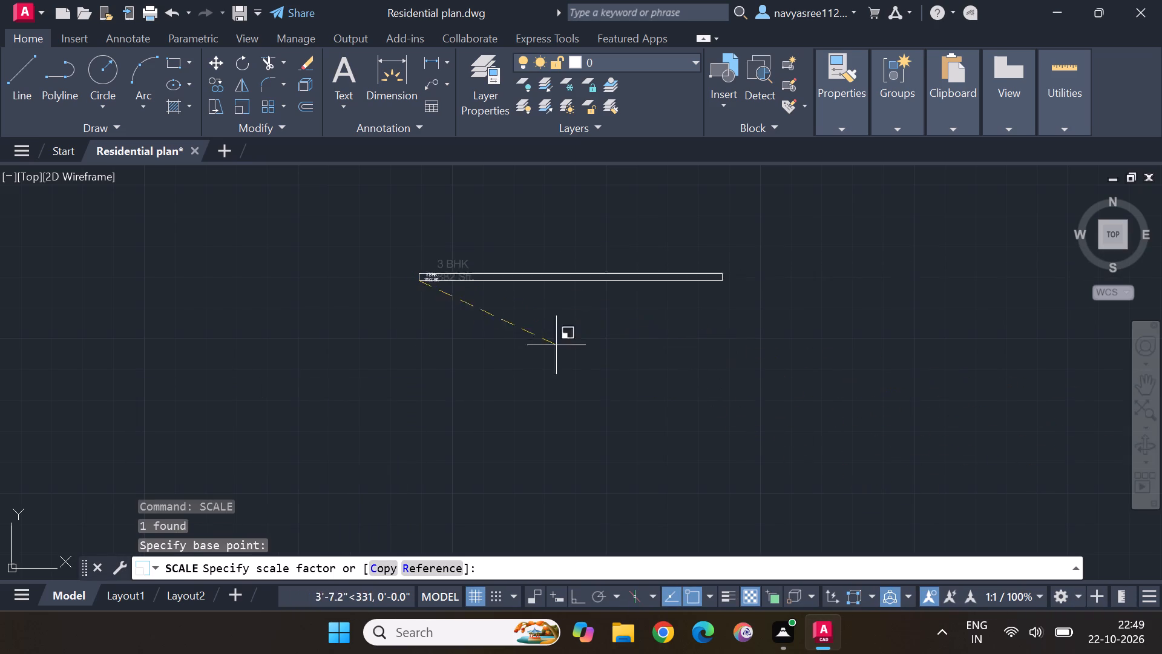
scroll(746, 371, up, 1)
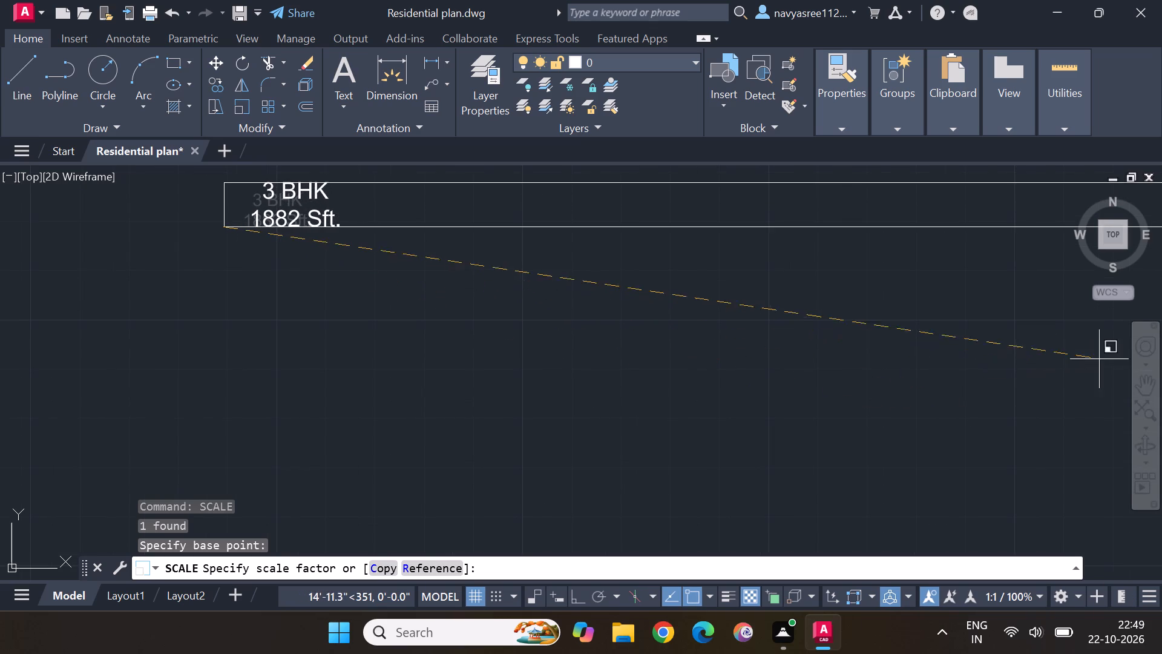
scroll(1159, 281, down, 2)
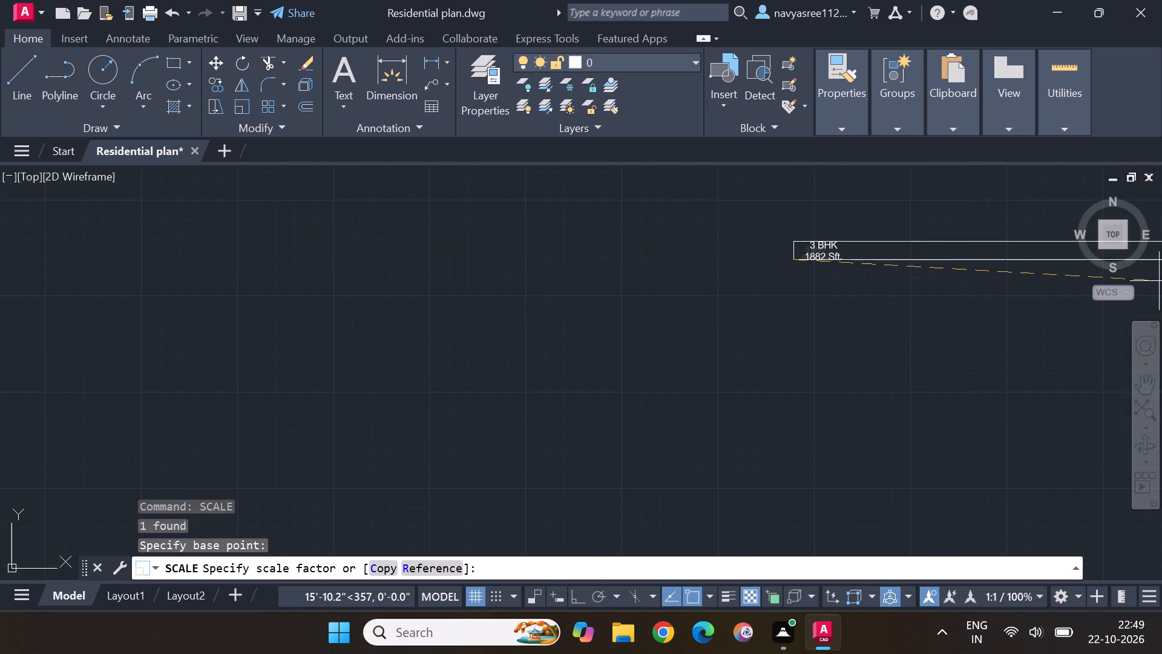
middle_drag(1025, 282, 796, 370)
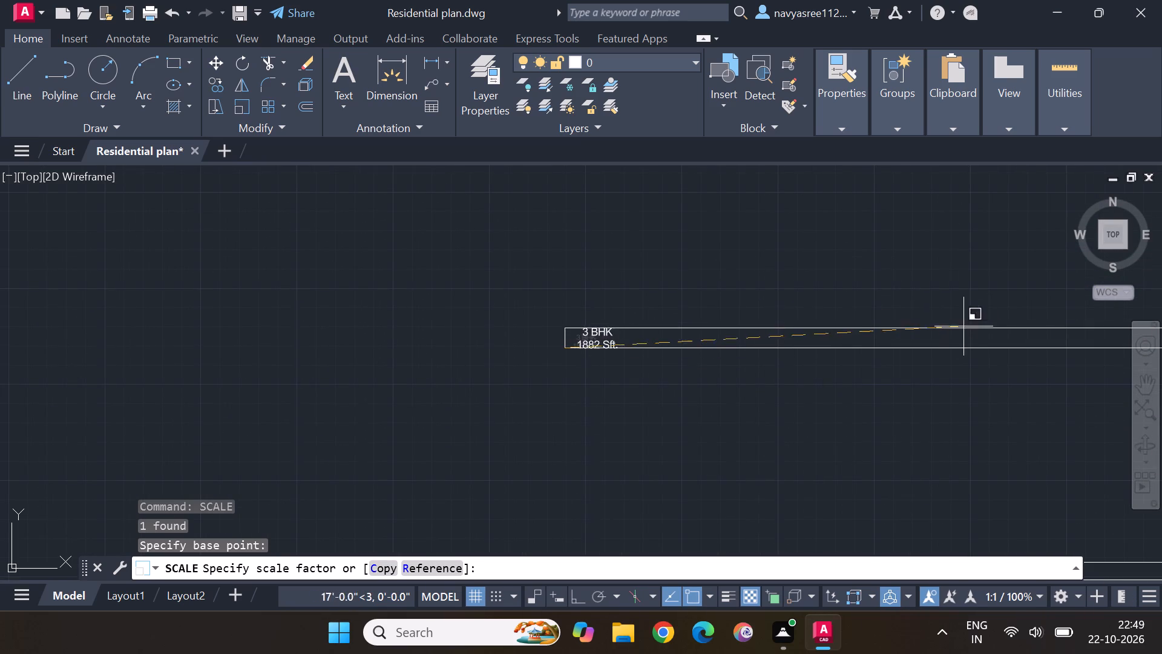
click(1141, 297)
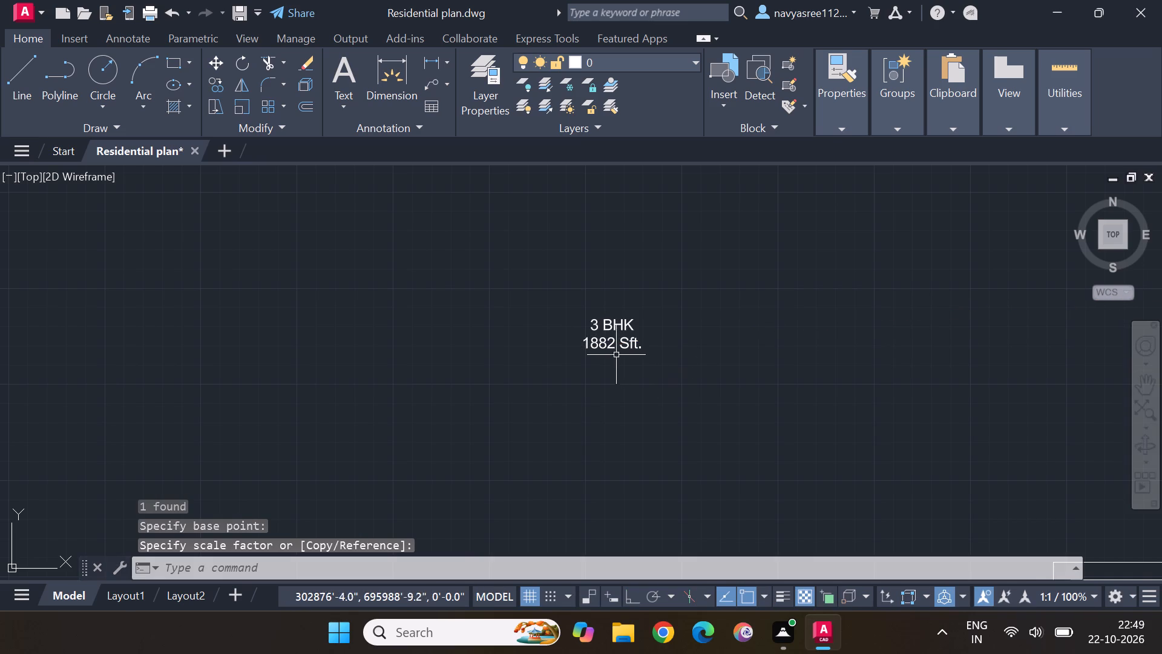
Enlarge the "3 BHK 1882 Sft." note again from its lower-left corner, picking the scale point about 100' away.
click(623, 349)
key(s)
text(ca)
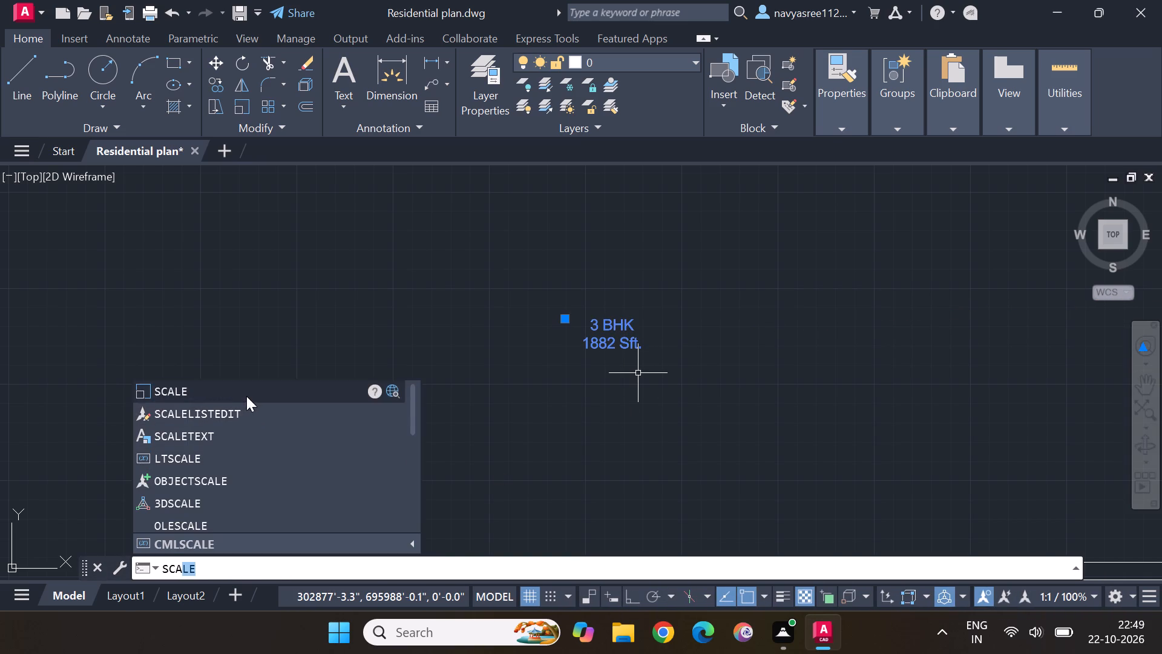
click(246, 396)
click(610, 335)
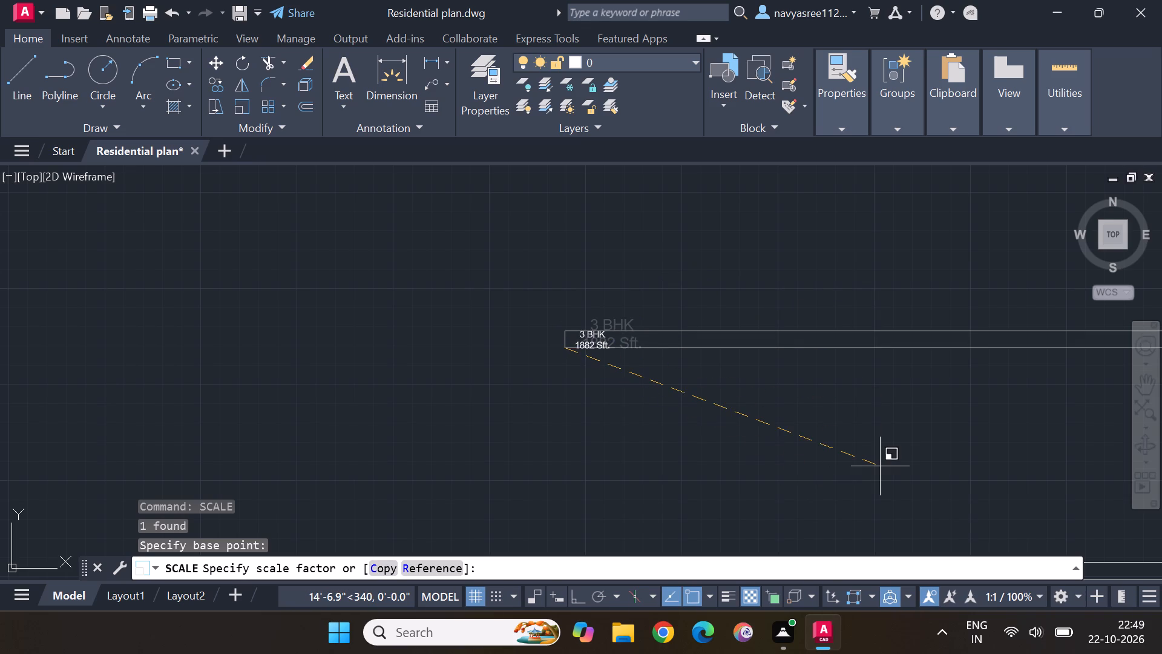
scroll(880, 466, up, 2)
scroll(880, 466, down, 3)
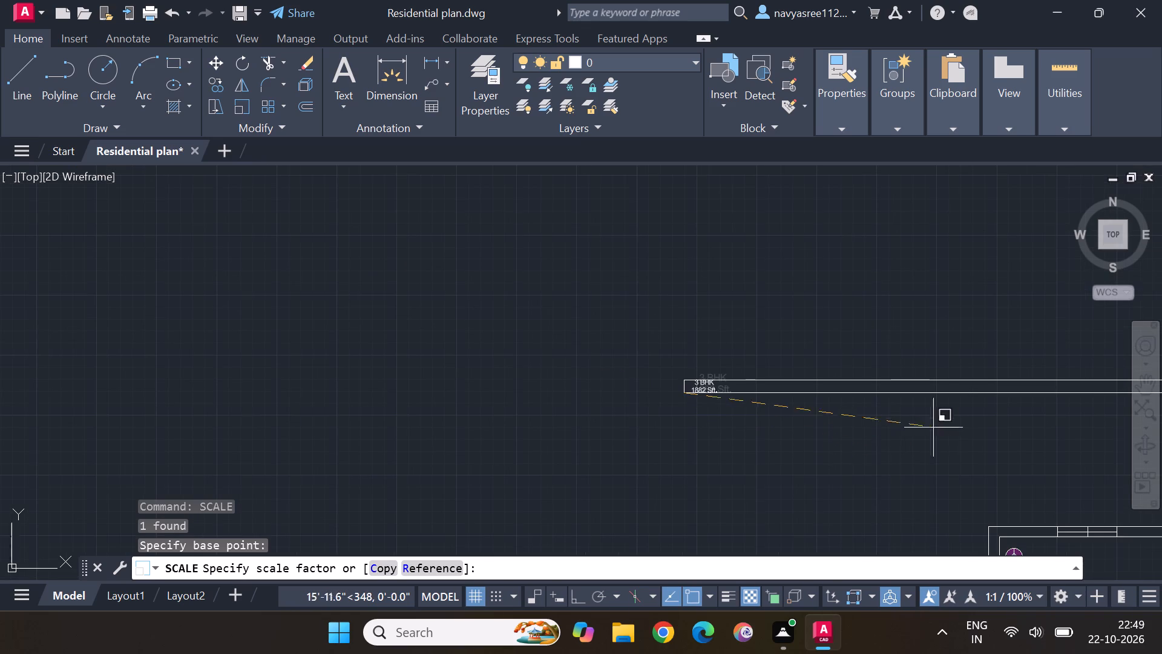
scroll(968, 421, down, 1)
middle_drag(968, 421, 605, 429)
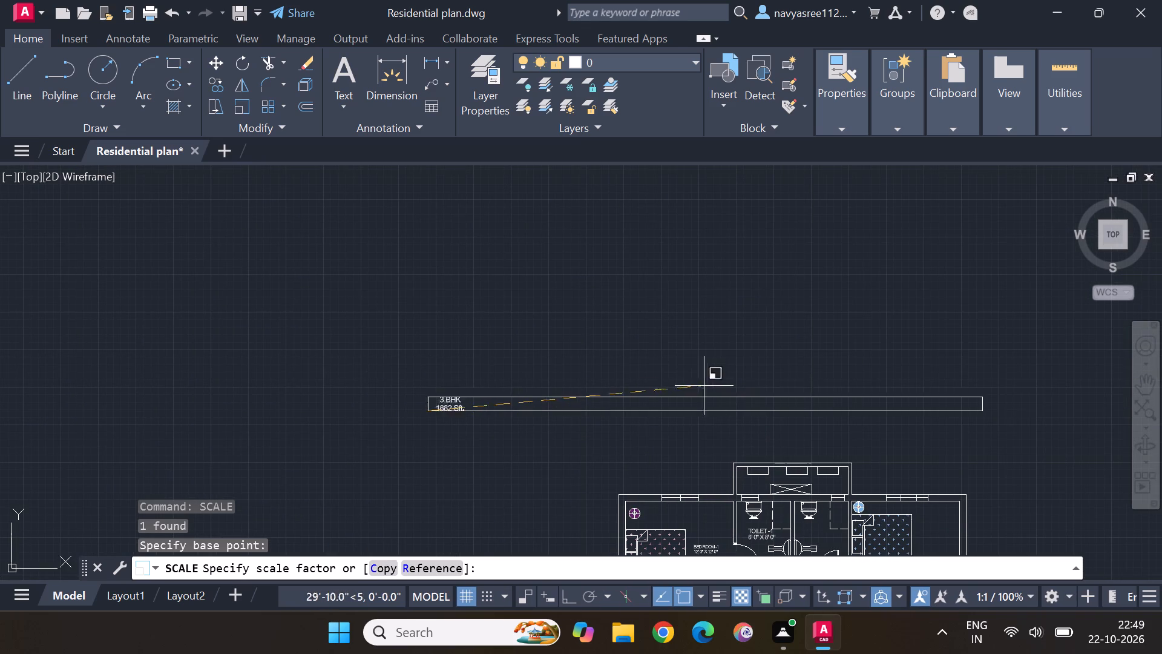
scroll(945, 368, down, 2)
middle_drag(933, 374, 746, 391)
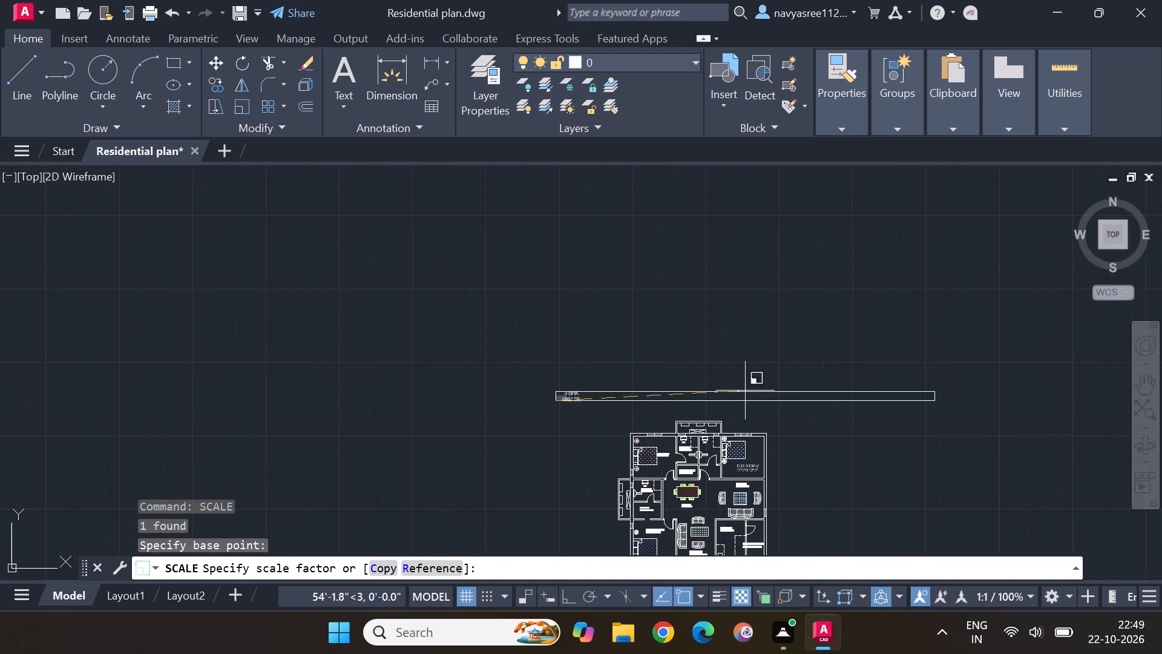
click(889, 360)
Move the enlarged "3 BHK 1882 Sft." note about 18'-9" southeast, just above the floor plan's northwest corner.
click(584, 395)
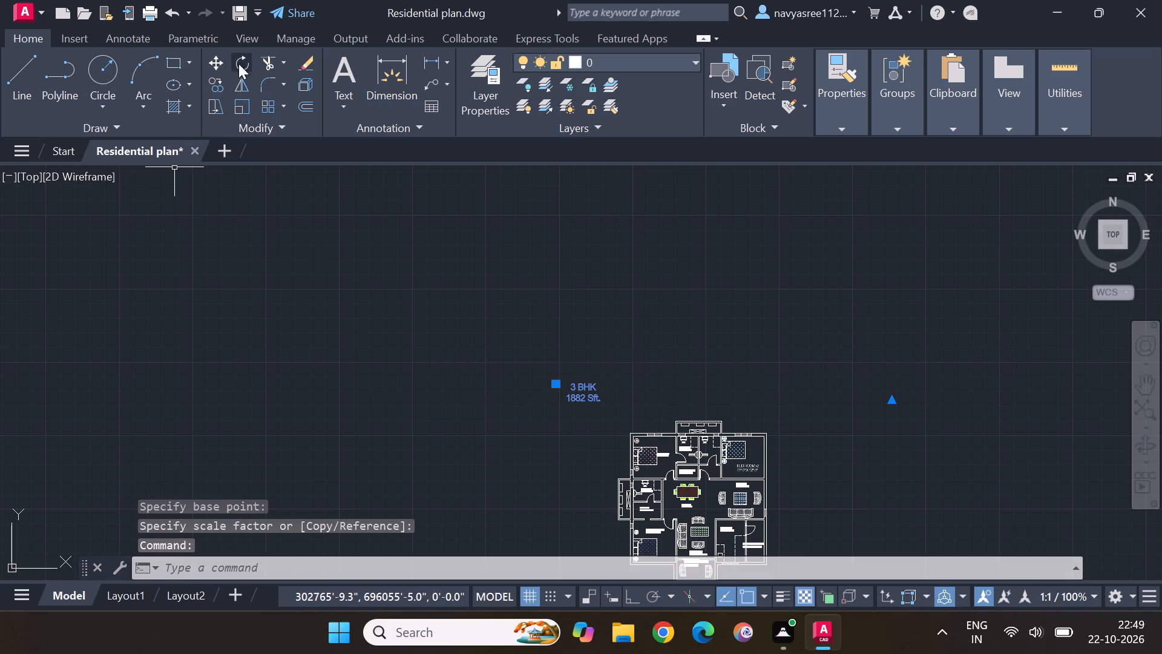
click(217, 62)
click(585, 393)
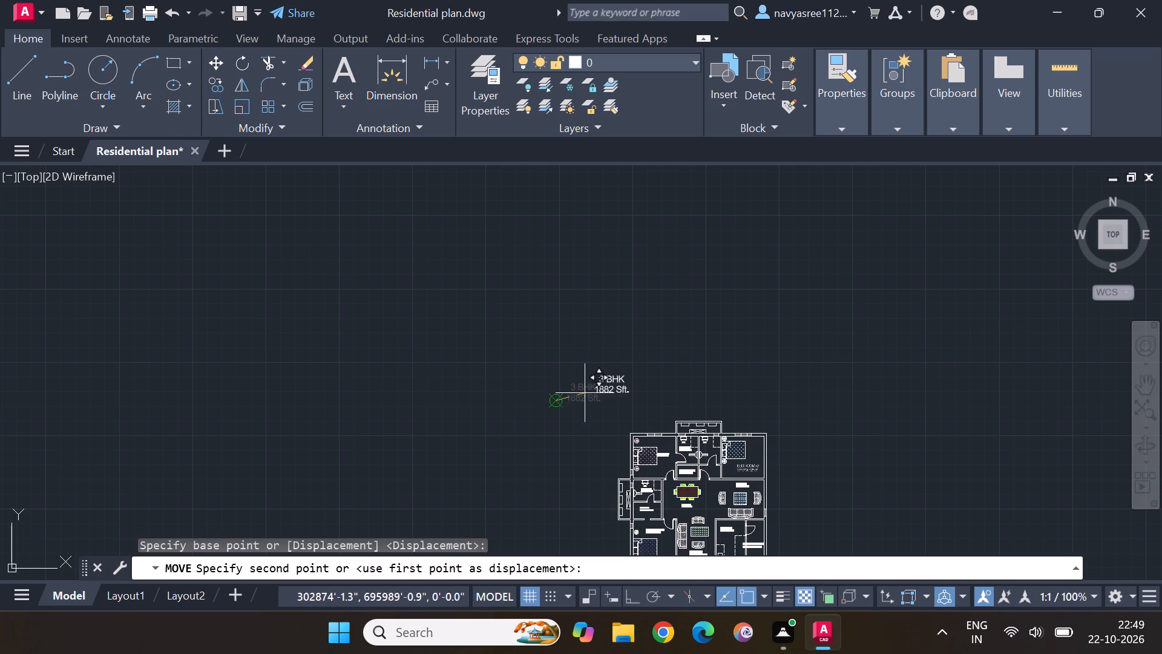
click(621, 417)
scroll(829, 399, down, 1)
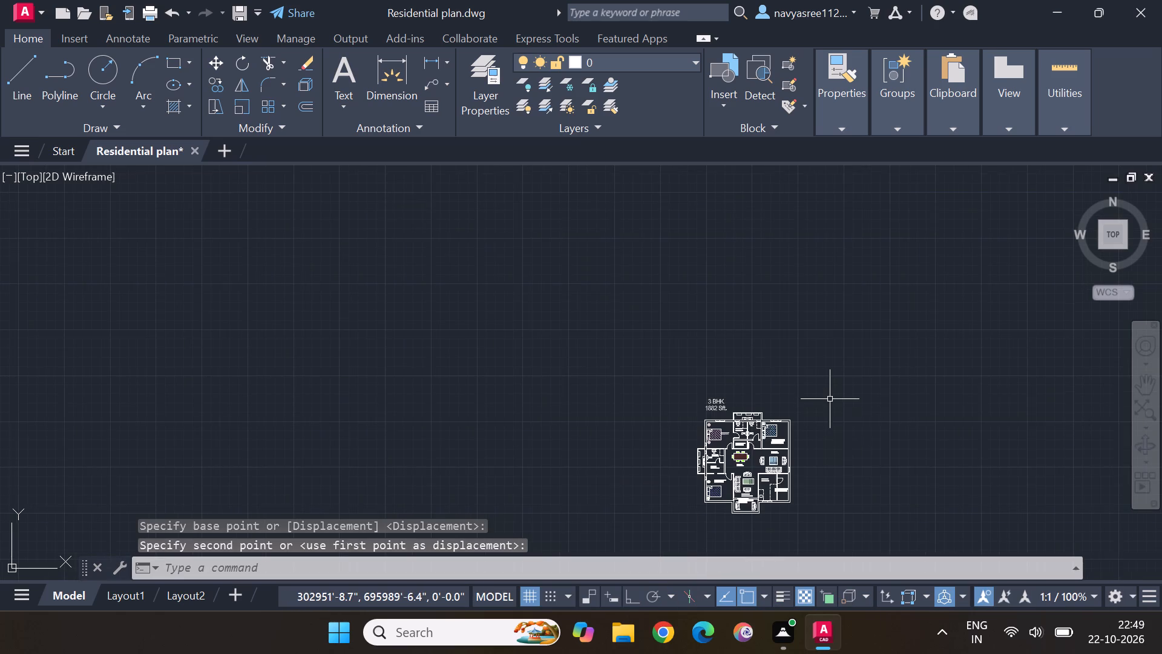
middle_drag(845, 448, 833, 379)
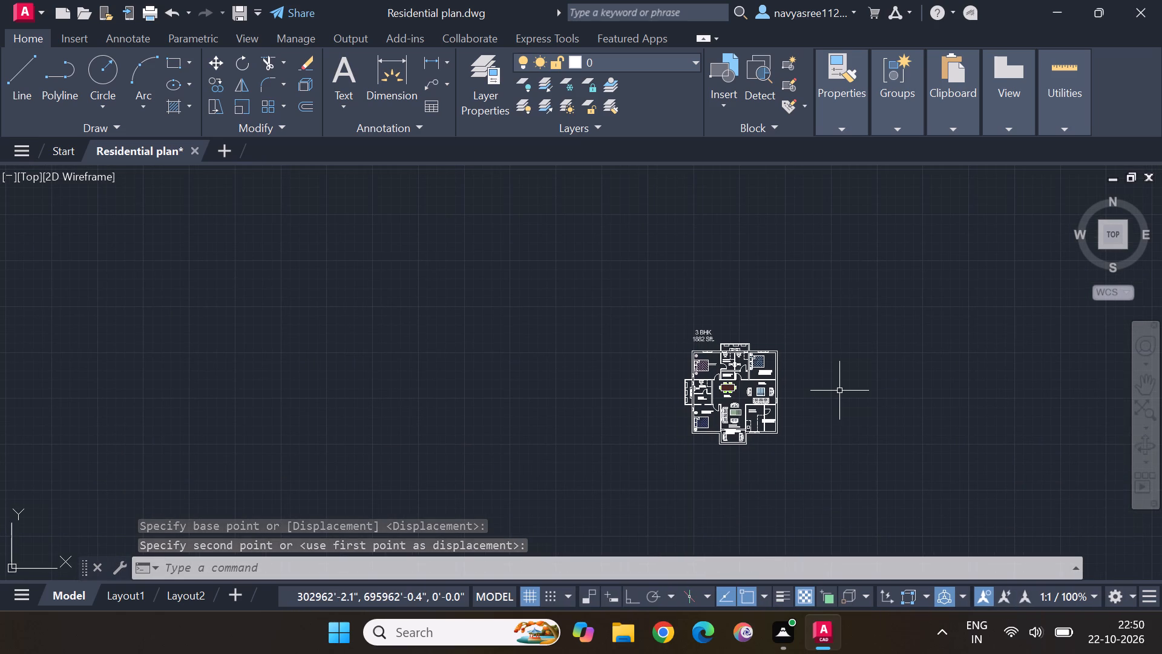
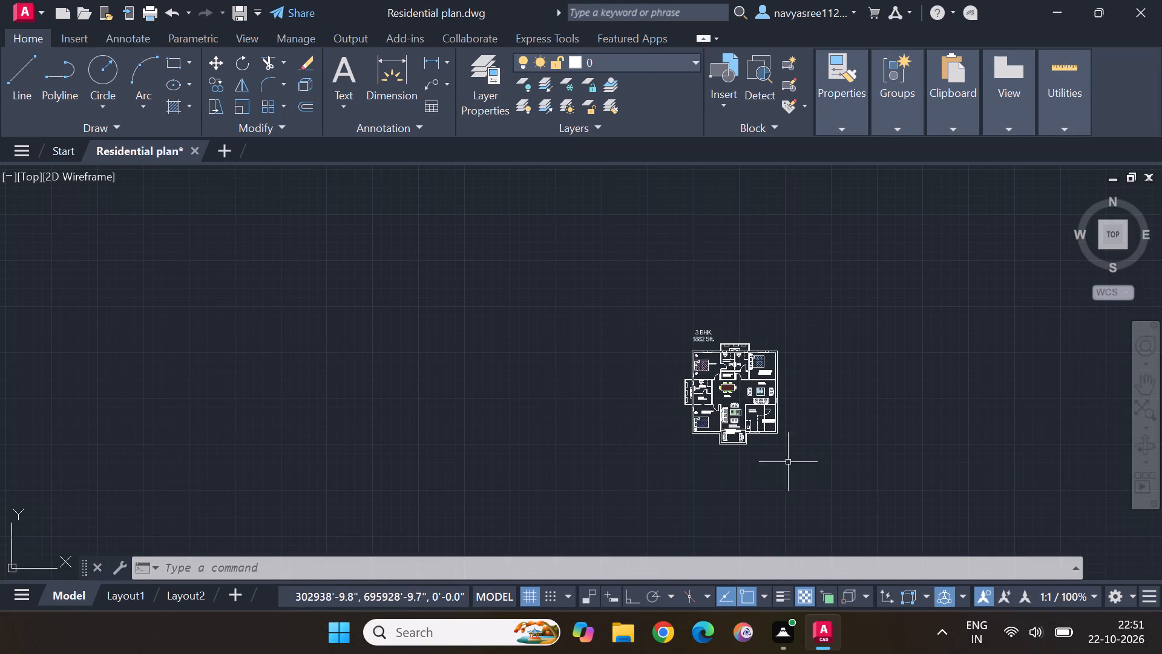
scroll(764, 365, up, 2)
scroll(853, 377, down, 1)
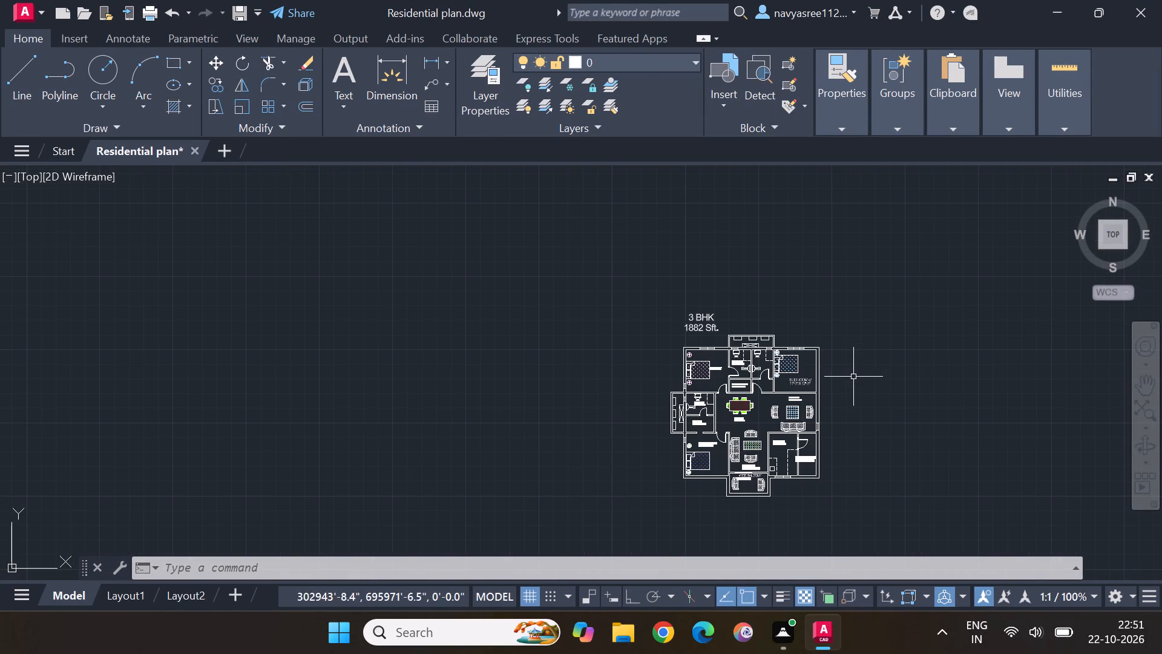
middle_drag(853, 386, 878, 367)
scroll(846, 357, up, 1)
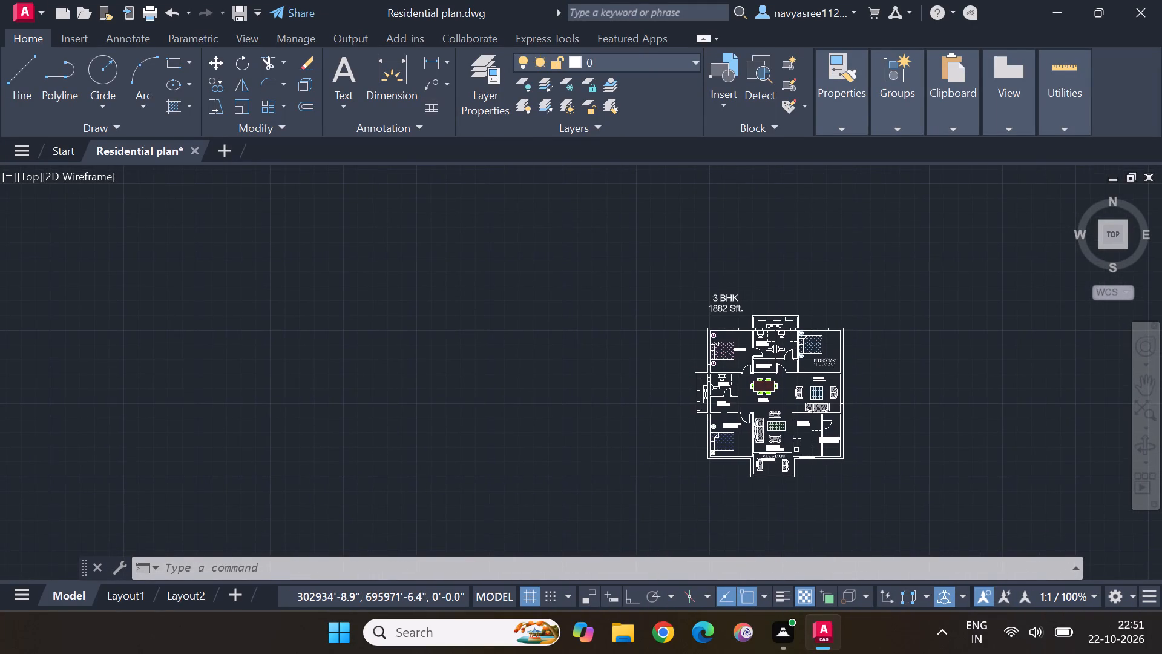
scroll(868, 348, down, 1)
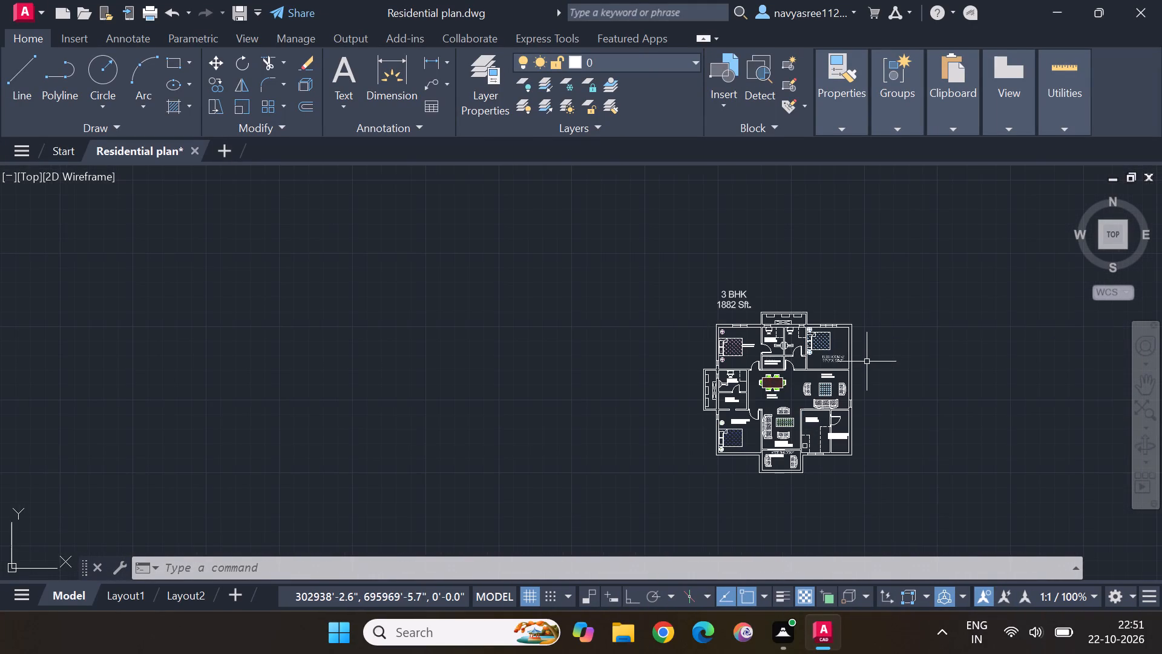